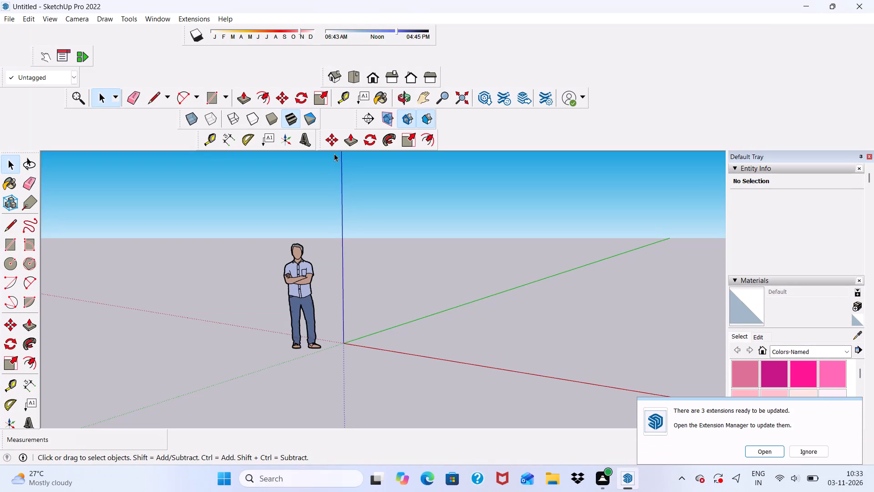
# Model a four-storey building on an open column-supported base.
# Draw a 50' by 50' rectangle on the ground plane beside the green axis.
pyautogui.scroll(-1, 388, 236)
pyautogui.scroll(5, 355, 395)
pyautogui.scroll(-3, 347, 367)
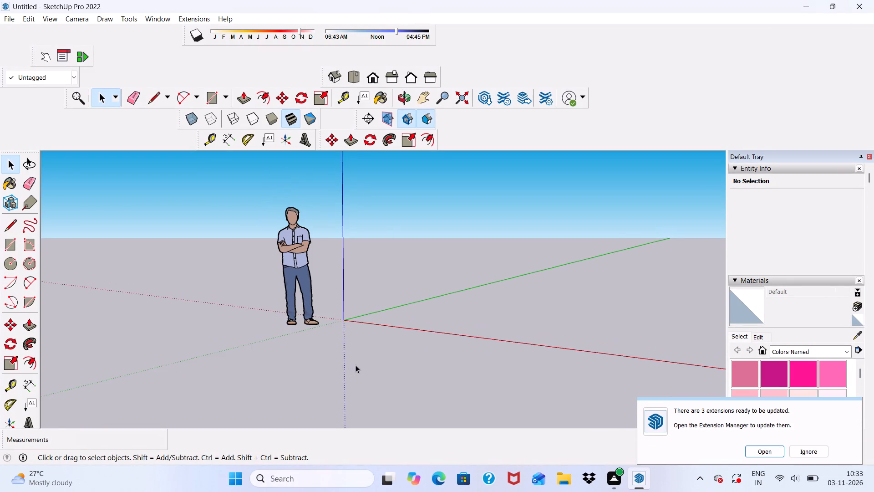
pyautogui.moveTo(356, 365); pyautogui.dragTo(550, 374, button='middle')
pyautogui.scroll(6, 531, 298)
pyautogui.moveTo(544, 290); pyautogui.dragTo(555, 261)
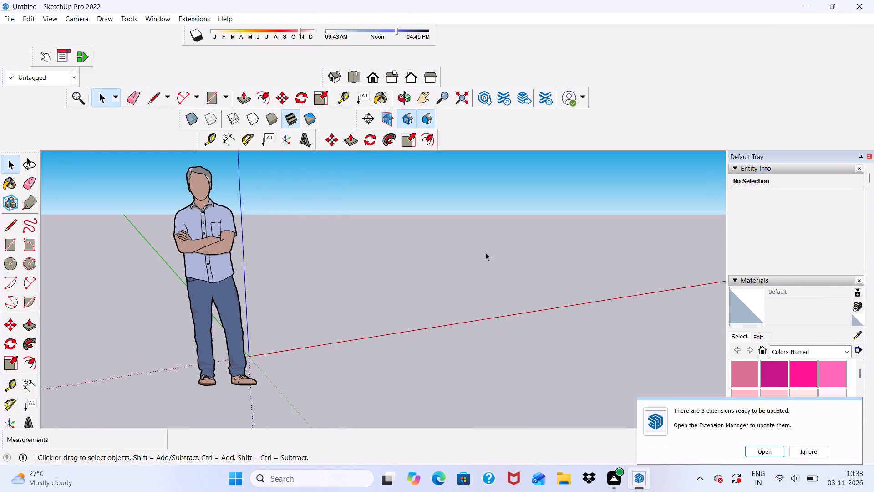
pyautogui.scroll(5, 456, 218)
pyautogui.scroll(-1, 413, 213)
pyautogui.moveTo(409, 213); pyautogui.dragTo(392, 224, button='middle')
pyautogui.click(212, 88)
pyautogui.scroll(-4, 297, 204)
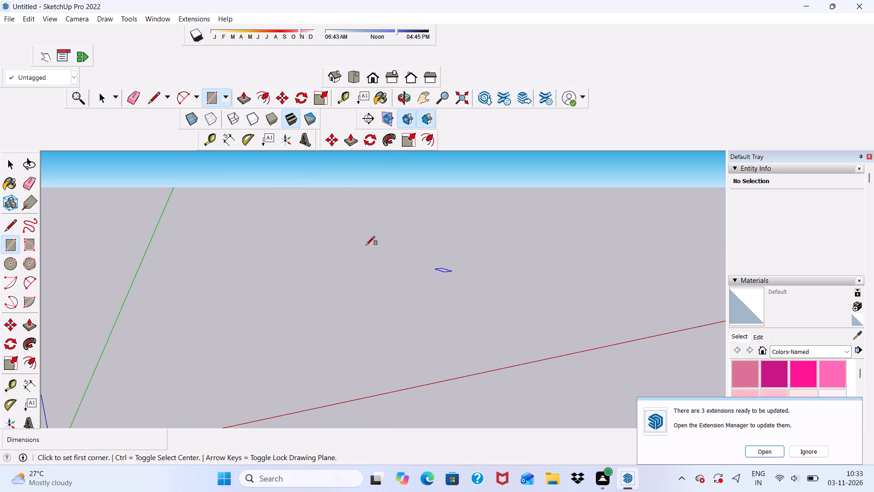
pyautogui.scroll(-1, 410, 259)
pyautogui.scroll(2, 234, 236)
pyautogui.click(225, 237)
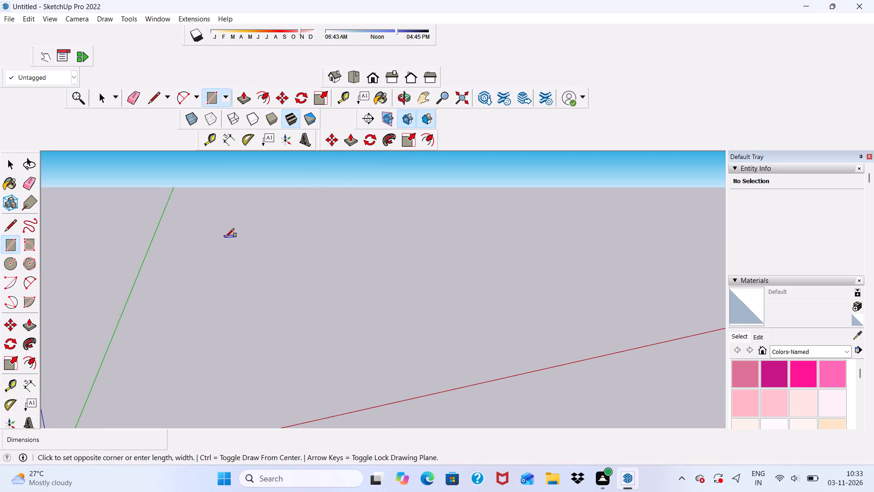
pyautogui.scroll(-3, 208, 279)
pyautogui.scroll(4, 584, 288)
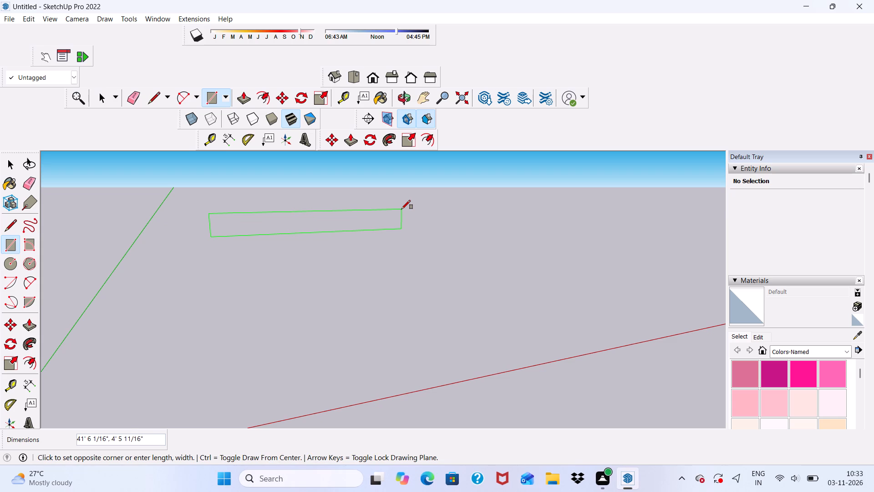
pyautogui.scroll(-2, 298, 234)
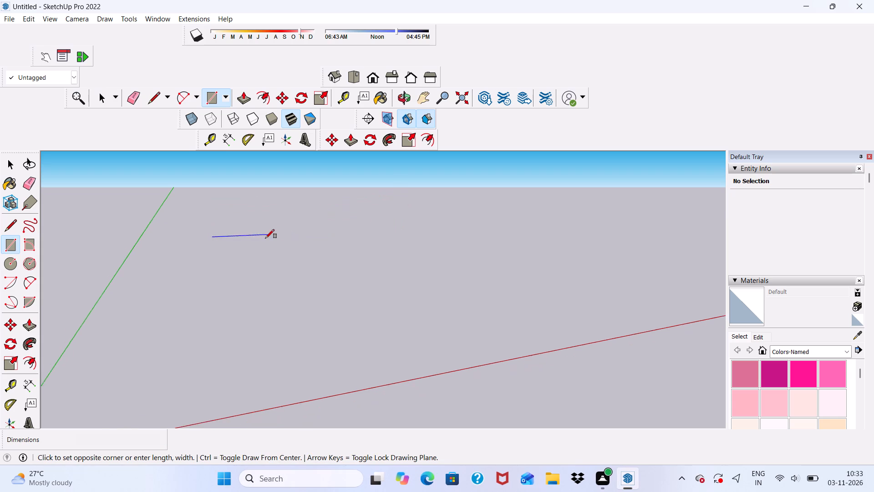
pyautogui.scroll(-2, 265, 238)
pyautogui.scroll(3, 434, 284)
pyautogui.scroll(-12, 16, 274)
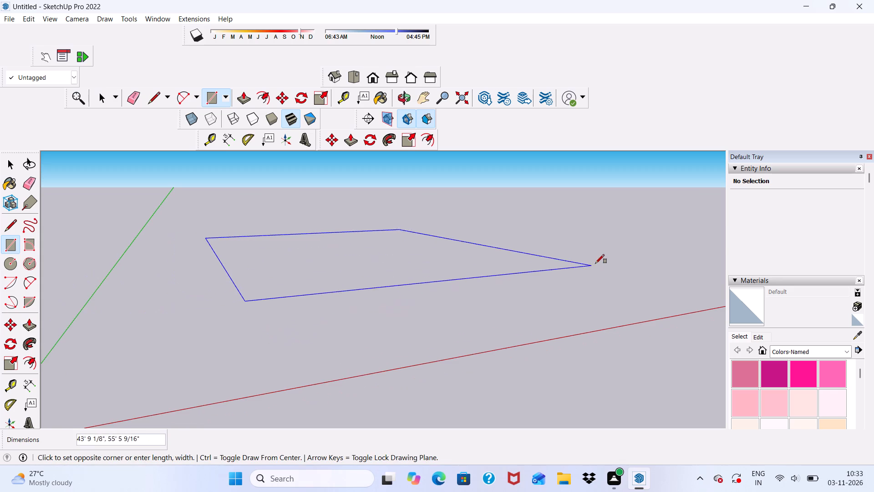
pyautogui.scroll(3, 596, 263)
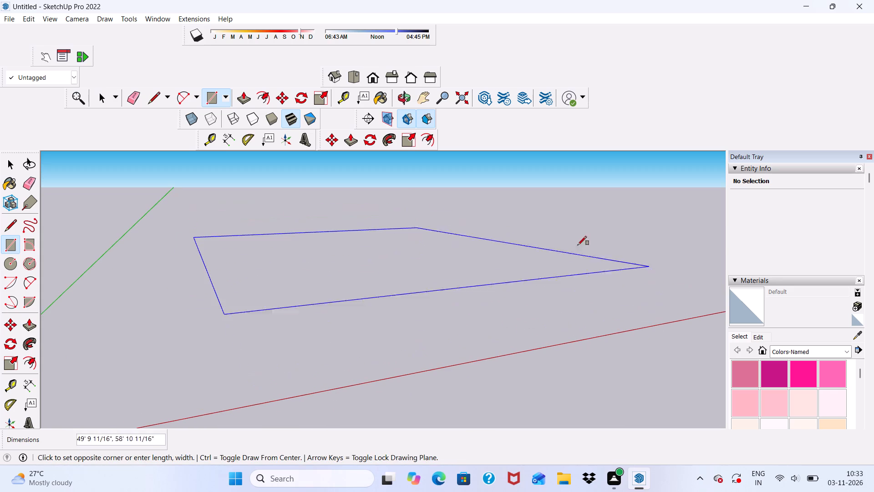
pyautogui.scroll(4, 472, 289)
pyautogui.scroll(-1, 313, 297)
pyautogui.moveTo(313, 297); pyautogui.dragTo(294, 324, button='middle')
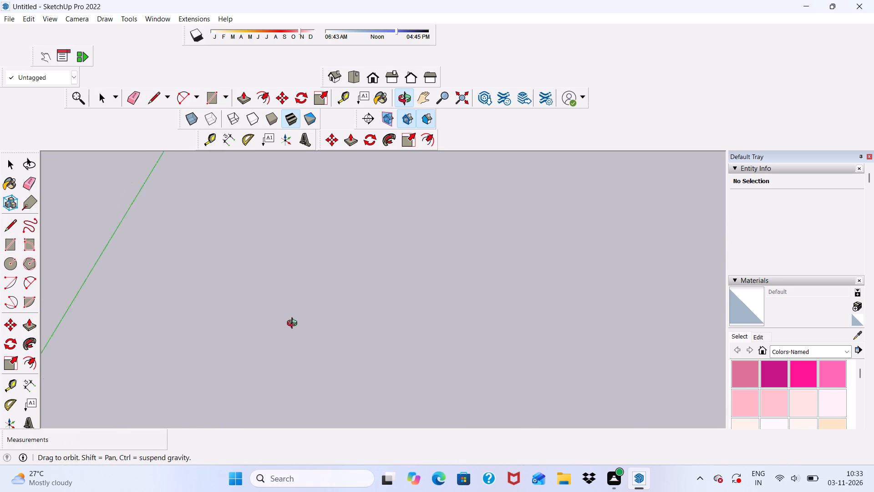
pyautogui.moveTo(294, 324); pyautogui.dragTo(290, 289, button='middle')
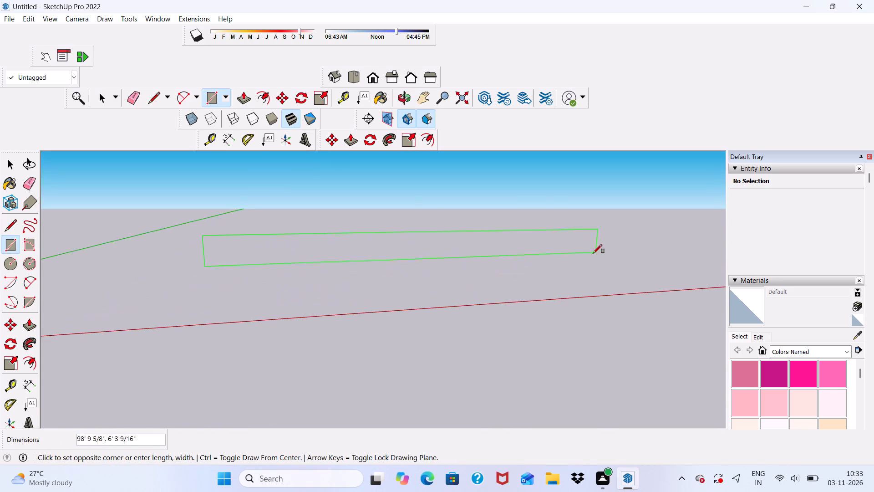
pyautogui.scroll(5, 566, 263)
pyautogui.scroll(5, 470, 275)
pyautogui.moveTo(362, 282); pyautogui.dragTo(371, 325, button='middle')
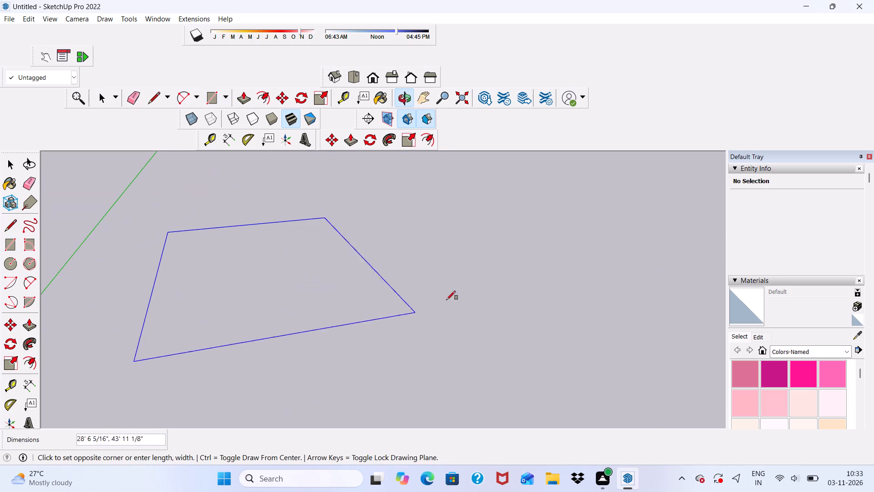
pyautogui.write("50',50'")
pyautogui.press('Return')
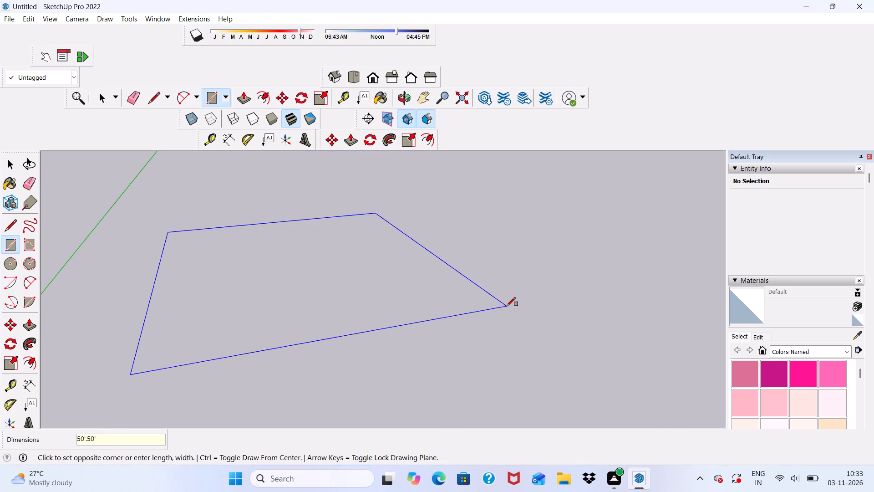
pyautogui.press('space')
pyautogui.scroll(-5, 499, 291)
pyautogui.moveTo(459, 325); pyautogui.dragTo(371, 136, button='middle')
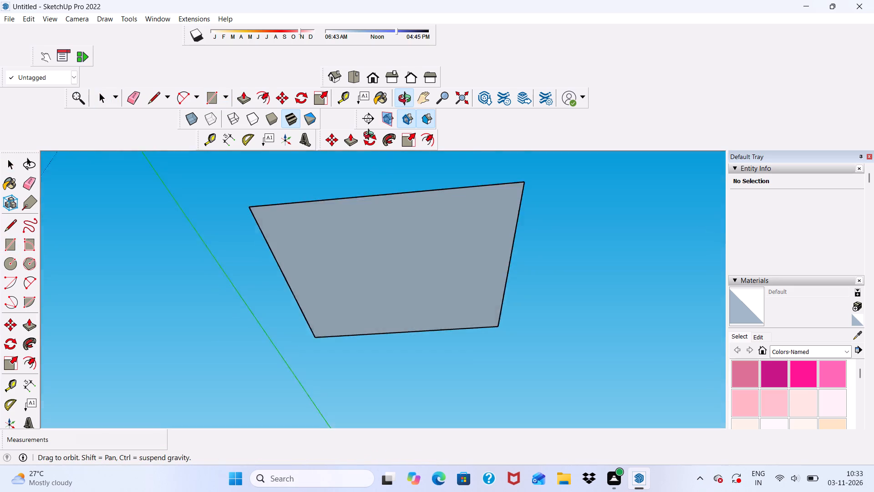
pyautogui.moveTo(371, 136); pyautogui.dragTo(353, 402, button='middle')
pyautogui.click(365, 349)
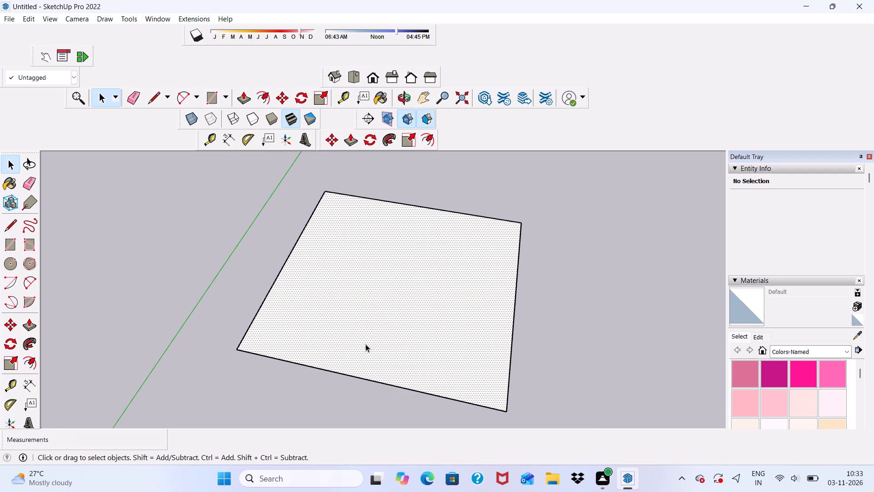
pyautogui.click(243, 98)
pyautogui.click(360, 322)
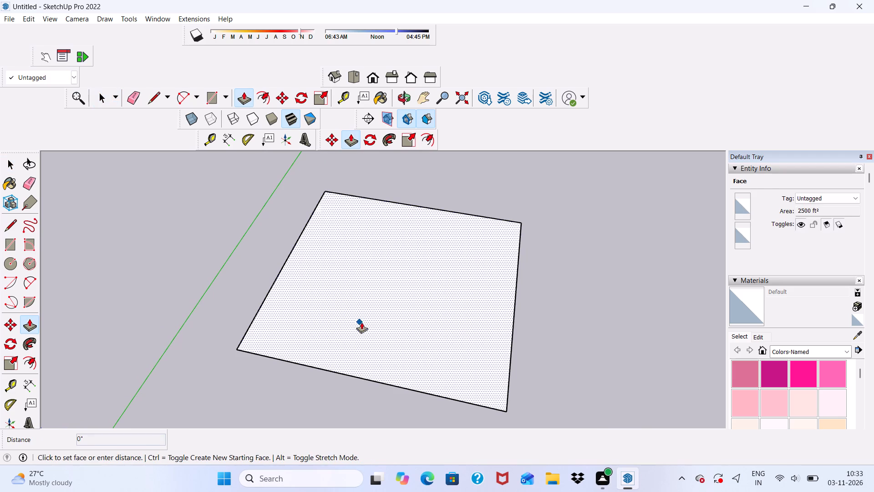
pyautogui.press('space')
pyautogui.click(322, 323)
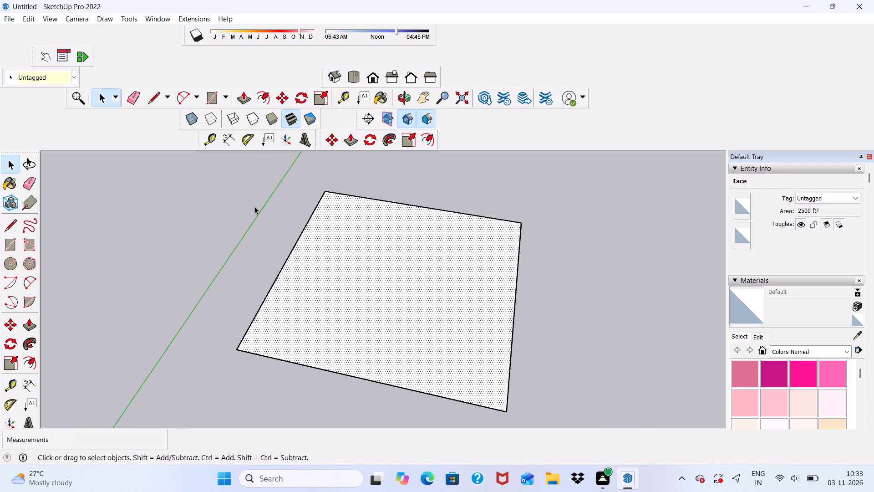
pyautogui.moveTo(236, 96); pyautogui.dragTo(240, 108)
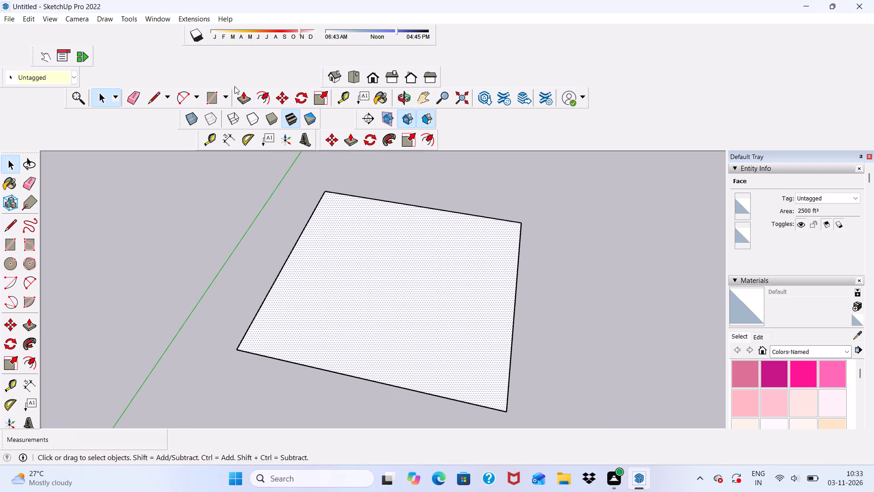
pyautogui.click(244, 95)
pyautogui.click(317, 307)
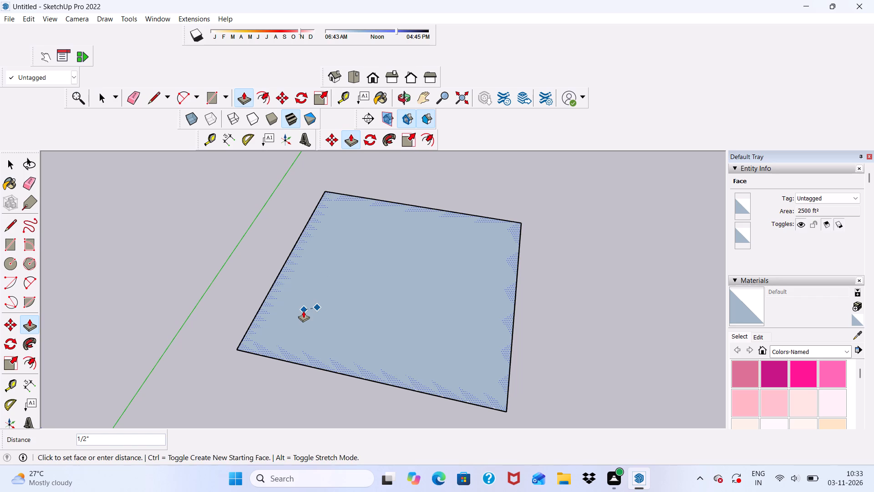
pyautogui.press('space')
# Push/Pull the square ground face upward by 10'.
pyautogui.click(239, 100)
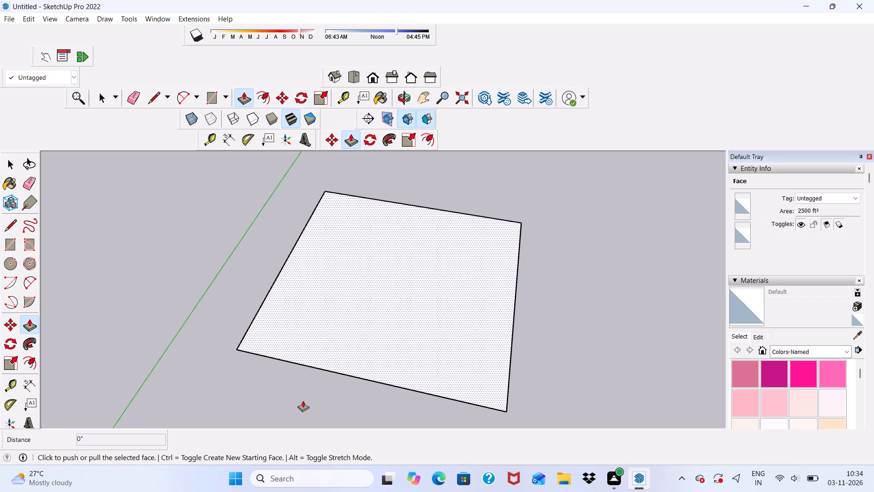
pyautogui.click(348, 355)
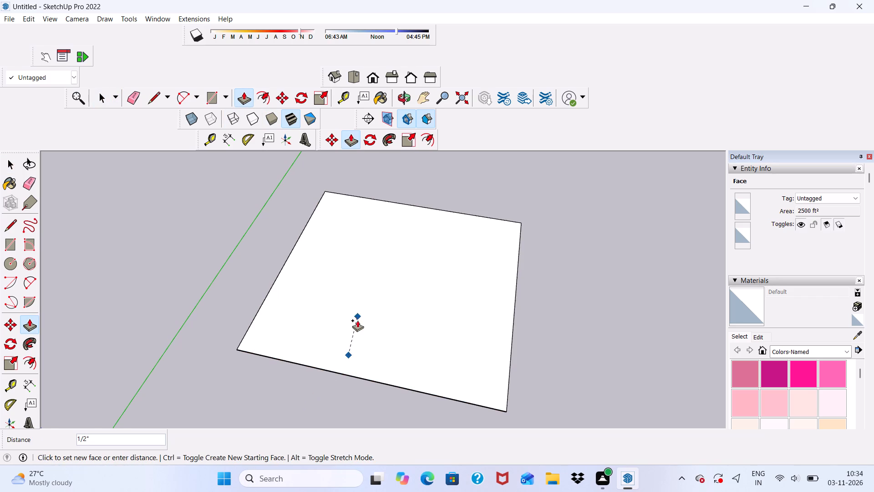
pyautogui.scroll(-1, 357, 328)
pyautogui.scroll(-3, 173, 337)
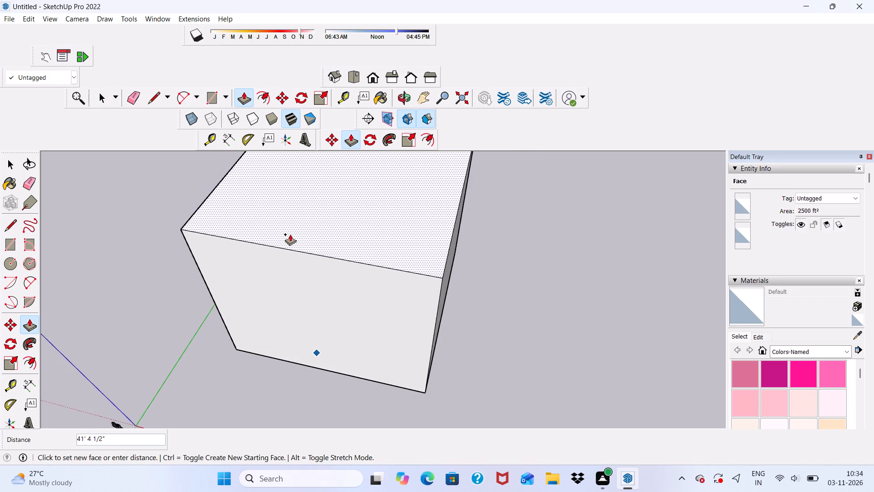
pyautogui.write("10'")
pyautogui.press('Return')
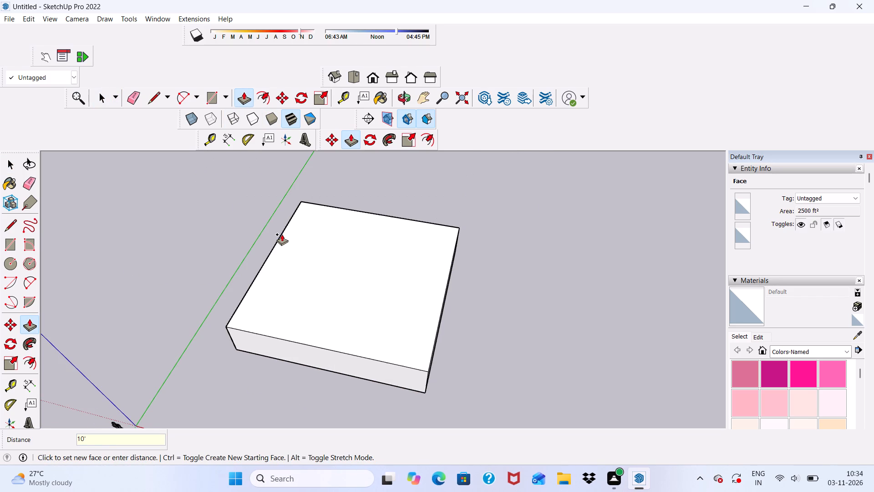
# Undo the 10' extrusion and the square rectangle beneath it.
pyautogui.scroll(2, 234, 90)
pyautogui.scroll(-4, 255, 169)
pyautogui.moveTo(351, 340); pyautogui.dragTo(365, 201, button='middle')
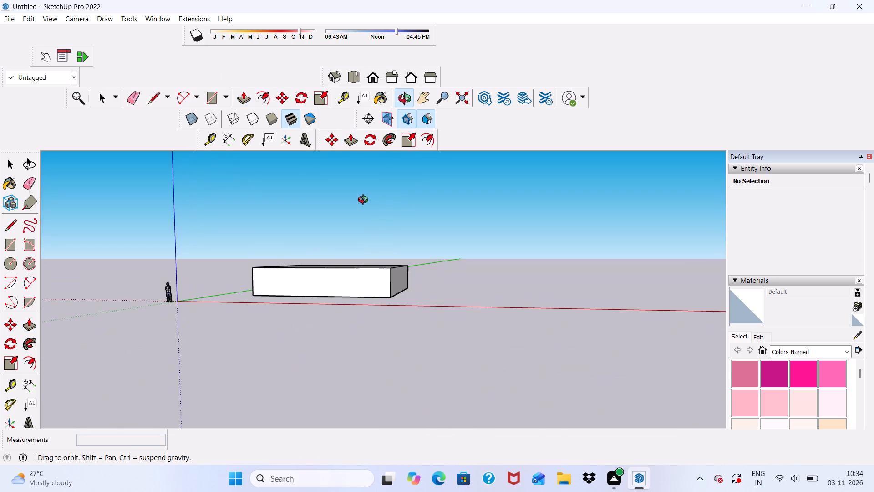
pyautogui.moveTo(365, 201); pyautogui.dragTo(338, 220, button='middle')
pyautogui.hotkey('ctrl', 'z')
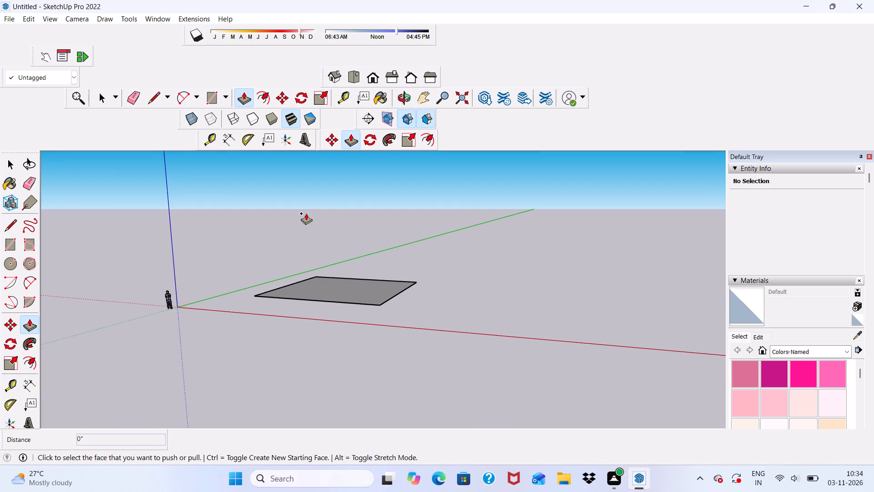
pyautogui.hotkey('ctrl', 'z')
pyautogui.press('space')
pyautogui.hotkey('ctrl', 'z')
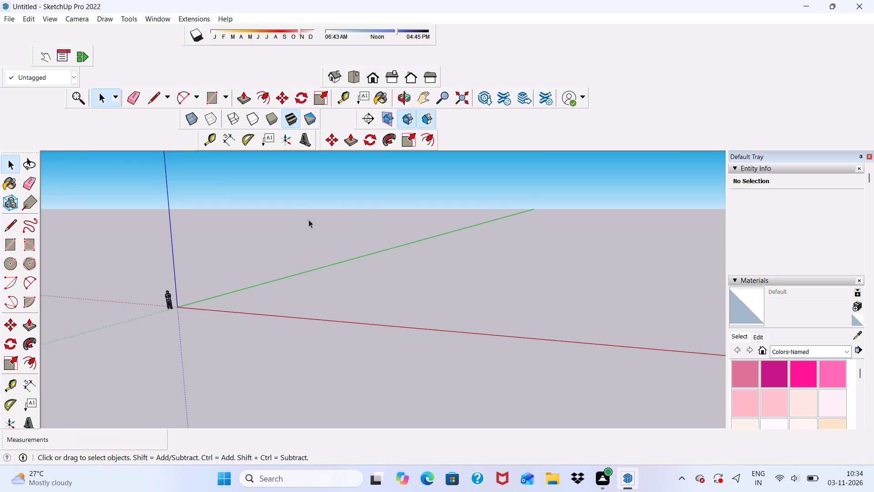
# Draw a 50' by 50' rectangle on the ground plane between the green and red axes.
pyautogui.scroll(4, 284, 344)
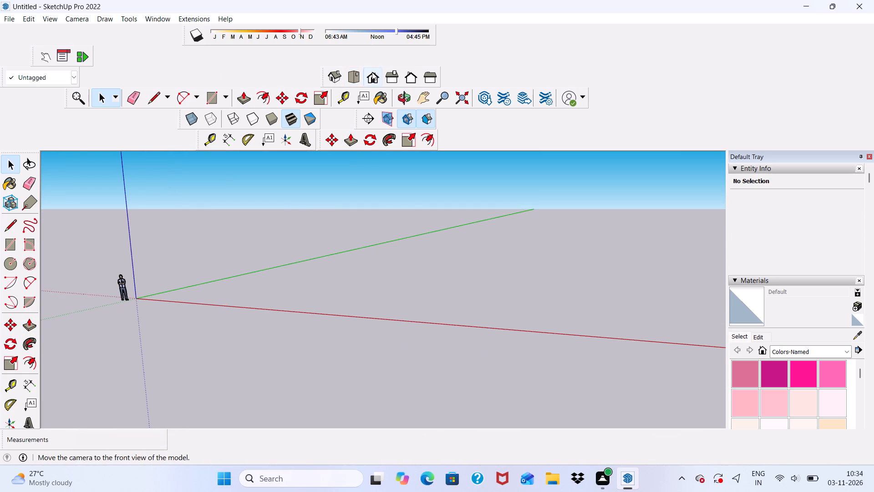
pyautogui.click(372, 72)
pyautogui.scroll(-1, 528, 188)
pyautogui.scroll(20, 536, 241)
pyautogui.scroll(2, 536, 241)
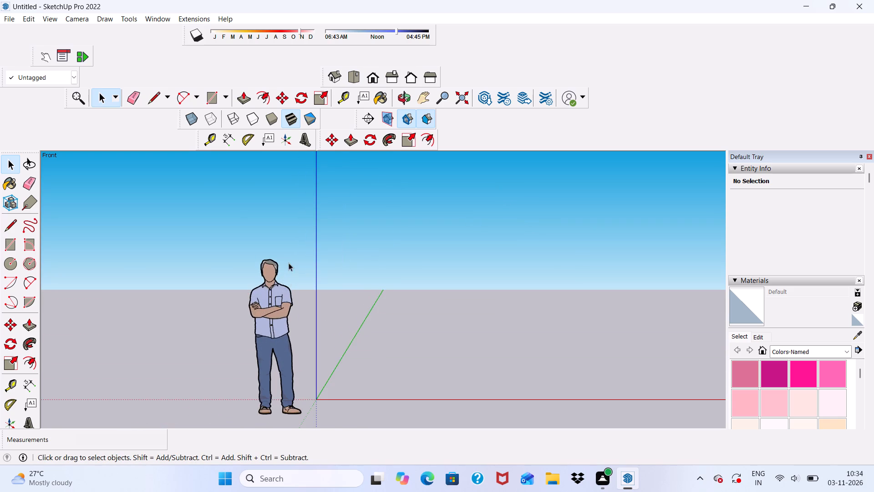
pyautogui.moveTo(295, 269); pyautogui.dragTo(389, 318, button='middle')
pyautogui.scroll(9, 427, 229)
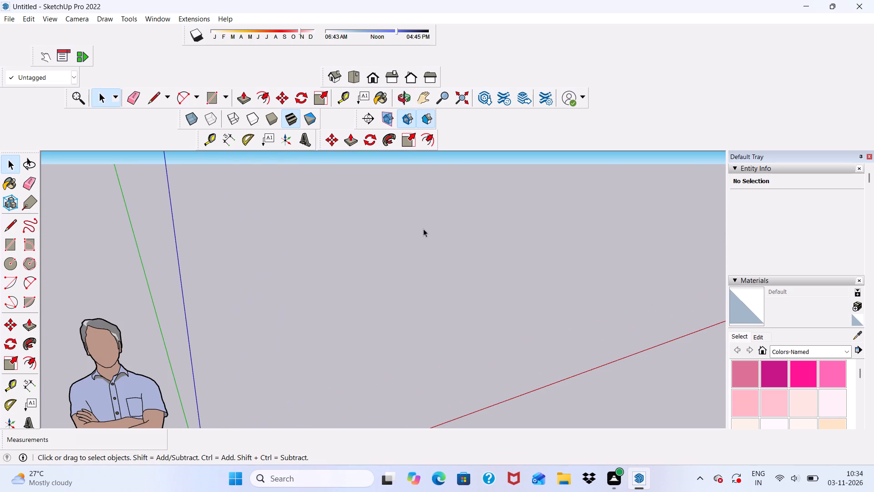
pyautogui.moveTo(422, 225); pyautogui.dragTo(431, 207, button='middle')
pyautogui.scroll(3, 431, 190)
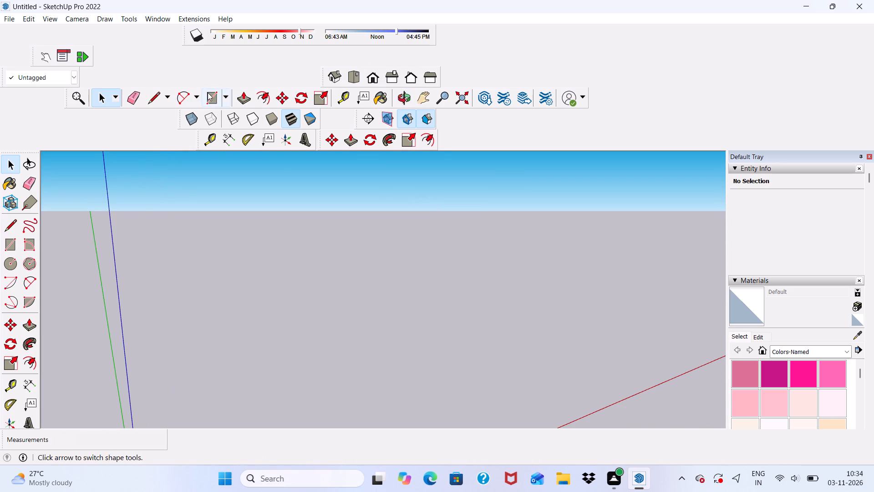
pyautogui.click(208, 92)
pyautogui.scroll(3, 281, 240)
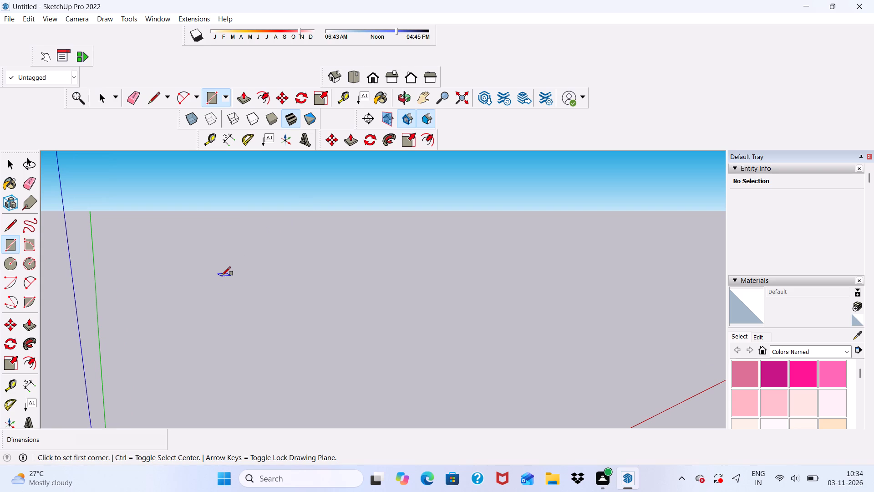
pyautogui.click(226, 271)
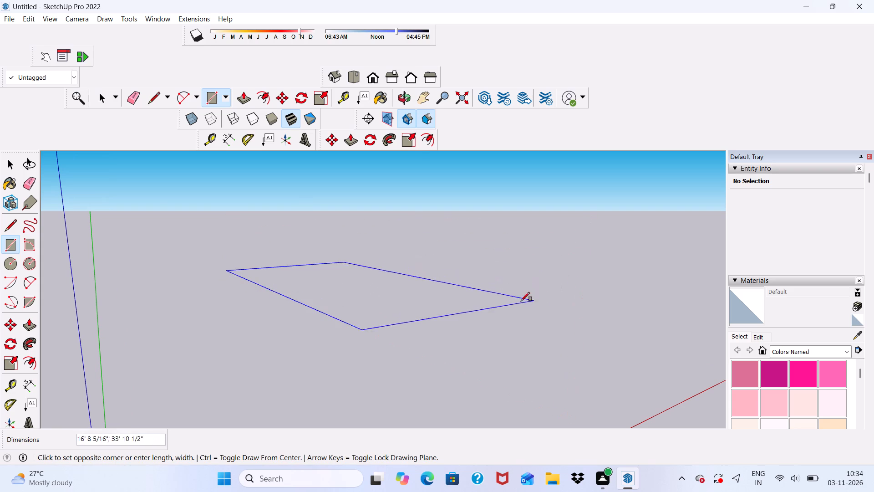
pyautogui.write("40',4")
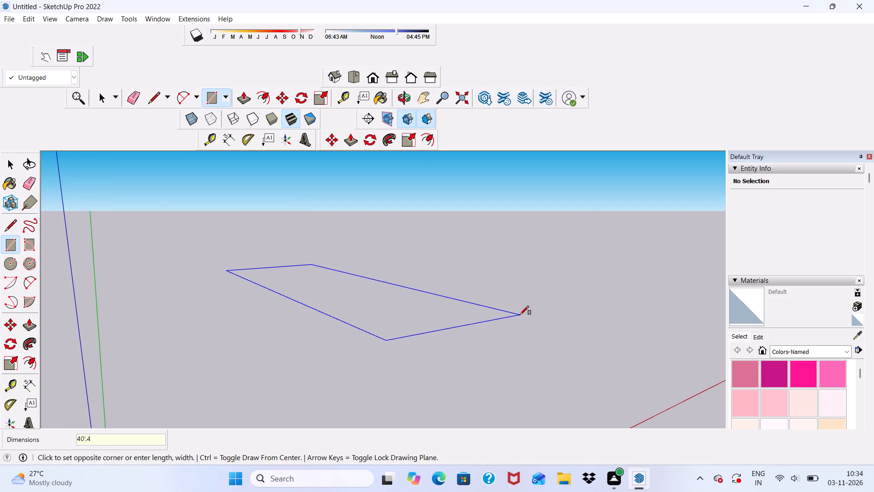
pyautogui.press('BackSpace')
pyautogui.press('BackSpace')
pyautogui.press('BackSpace')
pyautogui.press('BackSpace')
pyautogui.press('BackSpace')
pyautogui.write("50',")
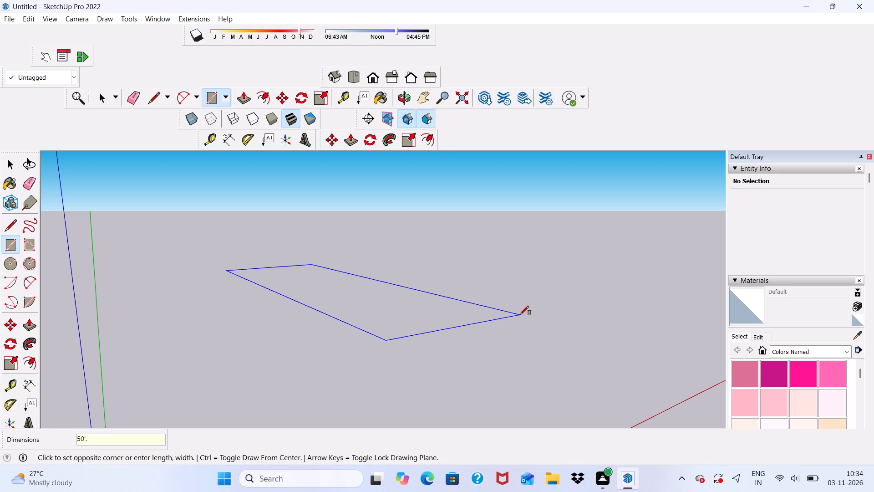
pyautogui.write("50'")
pyautogui.press('Return')
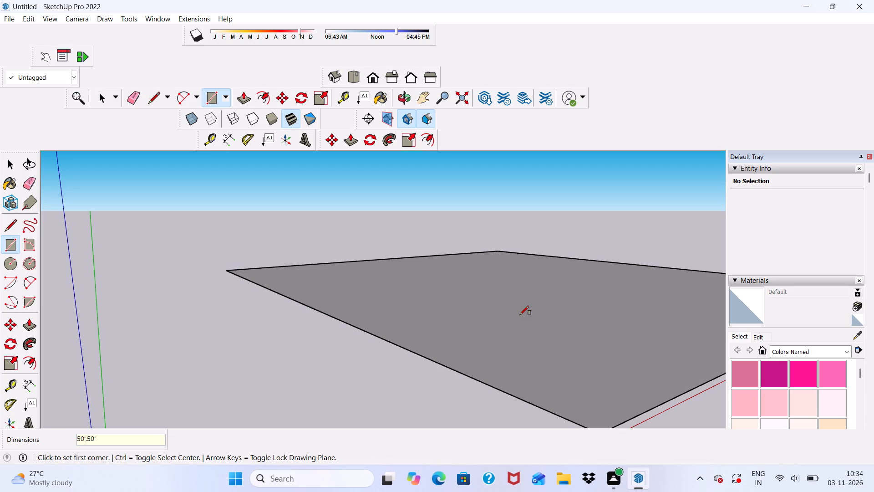
# Move the 50' by 50' square on the ground plane a short distance away from the red axis.
pyautogui.click(400, 258)
pyautogui.press('space')
pyautogui.scroll(-3, 356, 262)
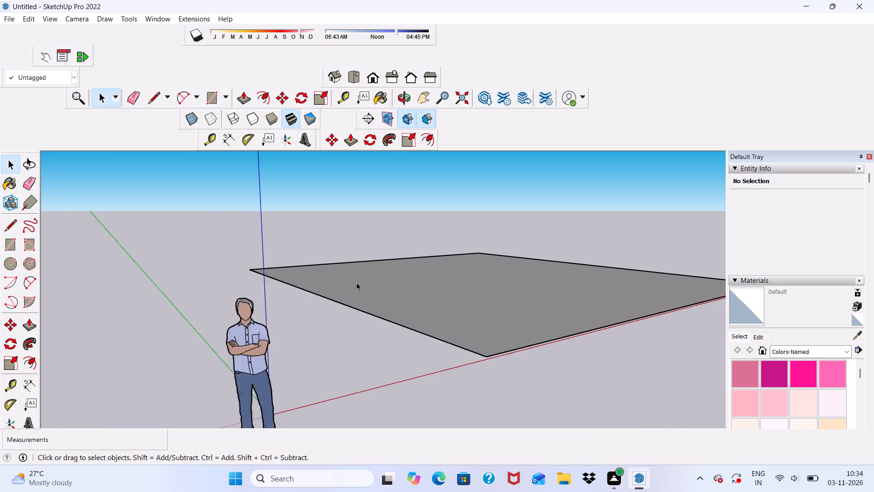
pyautogui.scroll(-2, 356, 282)
pyautogui.moveTo(427, 307); pyautogui.dragTo(351, 342, button='middle')
pyautogui.scroll(1, 351, 342)
pyautogui.doubleClick(434, 319)
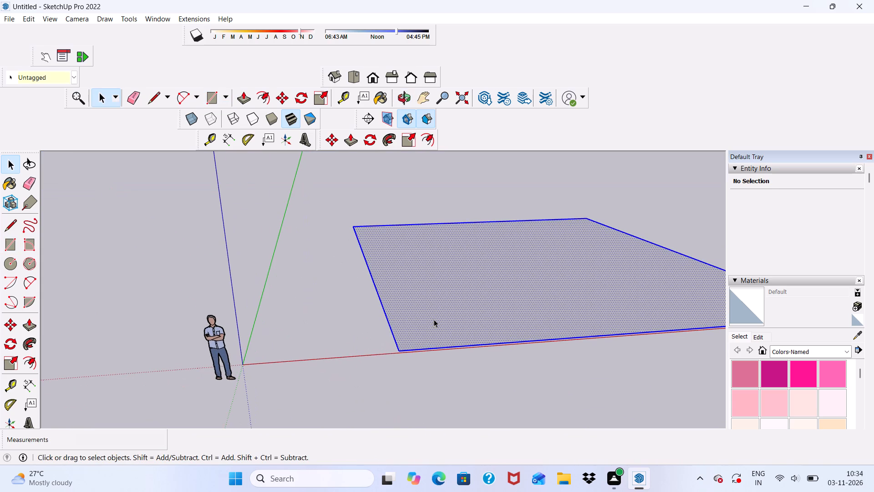
pyautogui.click(279, 96)
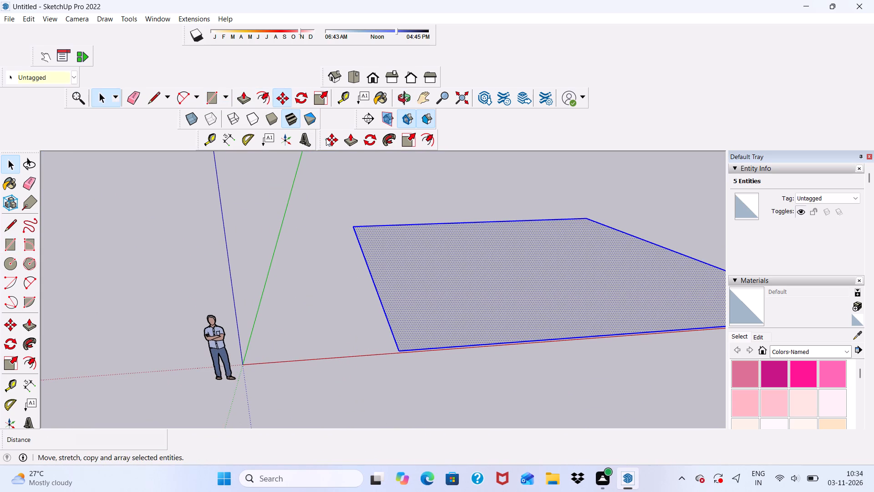
pyautogui.scroll(10, 421, 417)
pyautogui.scroll(5, 410, 352)
pyautogui.click(391, 318)
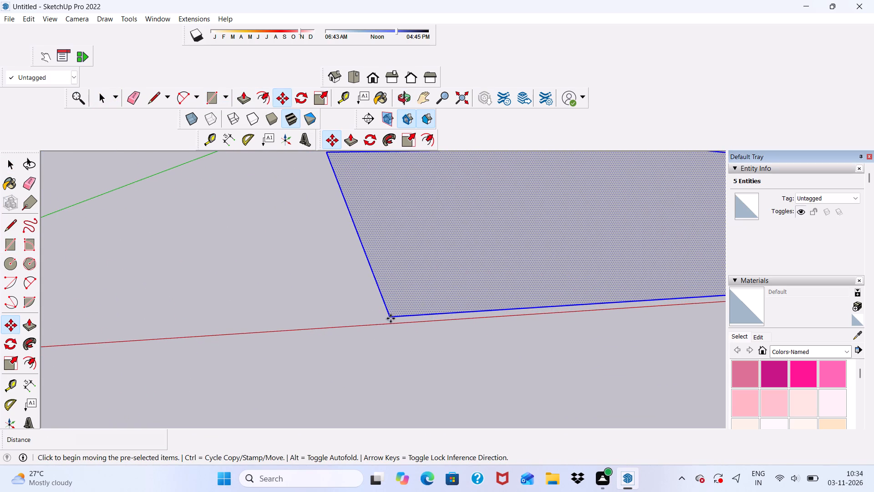
pyautogui.click(442, 262)
pyautogui.scroll(-13, 227, 334)
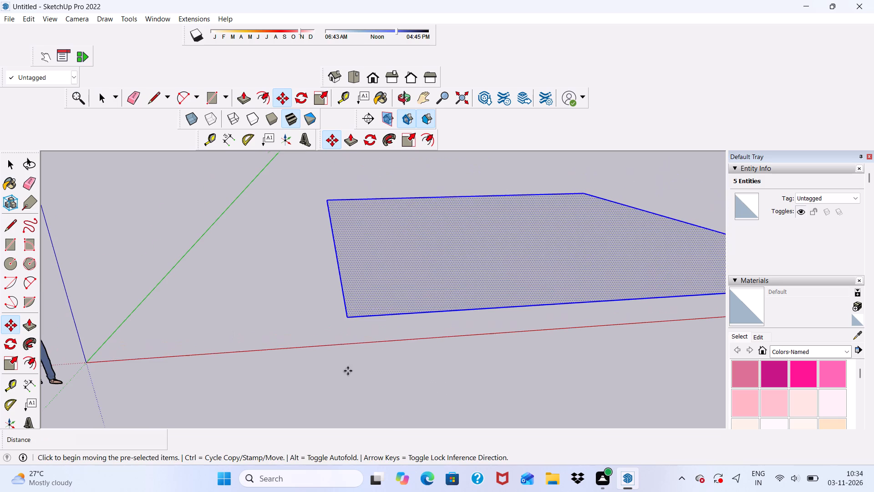
pyautogui.press('space')
pyautogui.click(305, 298)
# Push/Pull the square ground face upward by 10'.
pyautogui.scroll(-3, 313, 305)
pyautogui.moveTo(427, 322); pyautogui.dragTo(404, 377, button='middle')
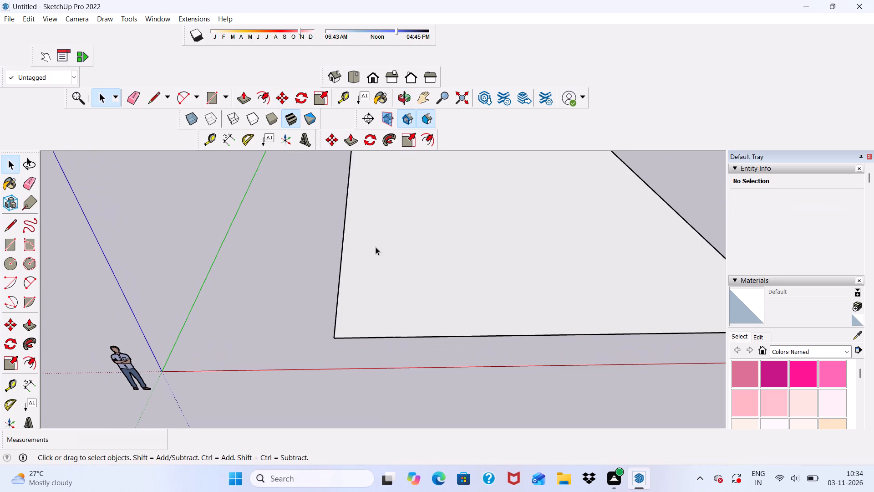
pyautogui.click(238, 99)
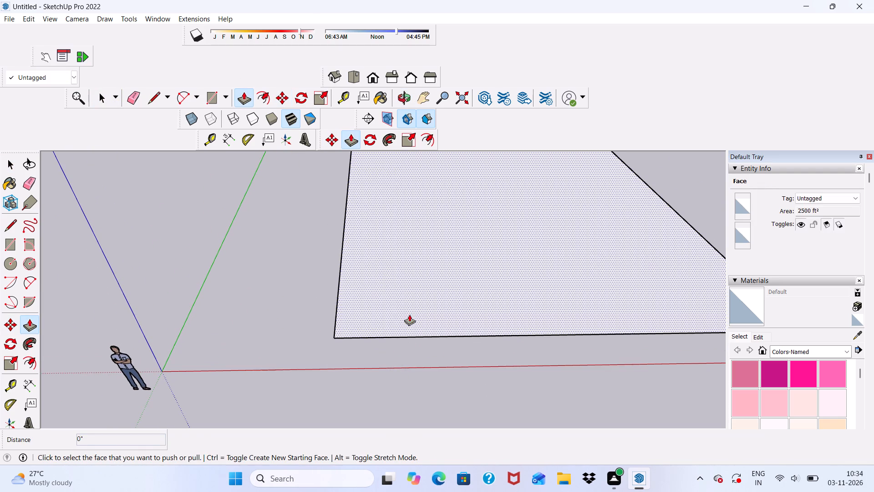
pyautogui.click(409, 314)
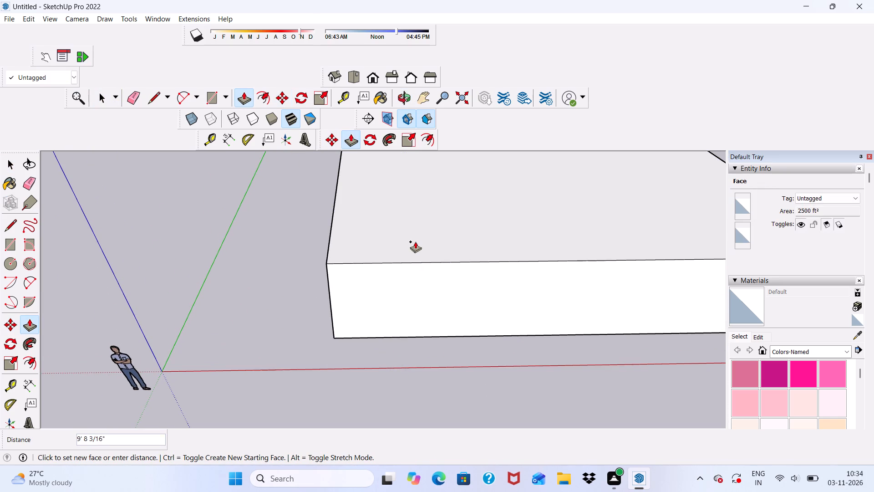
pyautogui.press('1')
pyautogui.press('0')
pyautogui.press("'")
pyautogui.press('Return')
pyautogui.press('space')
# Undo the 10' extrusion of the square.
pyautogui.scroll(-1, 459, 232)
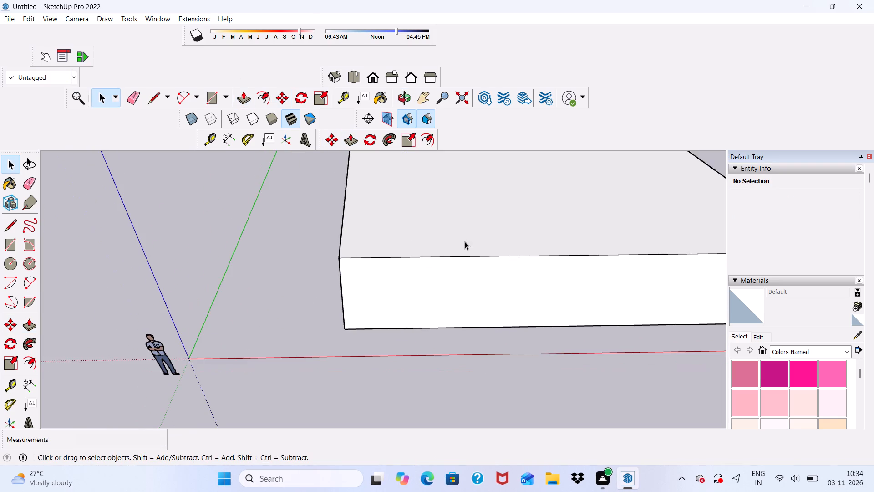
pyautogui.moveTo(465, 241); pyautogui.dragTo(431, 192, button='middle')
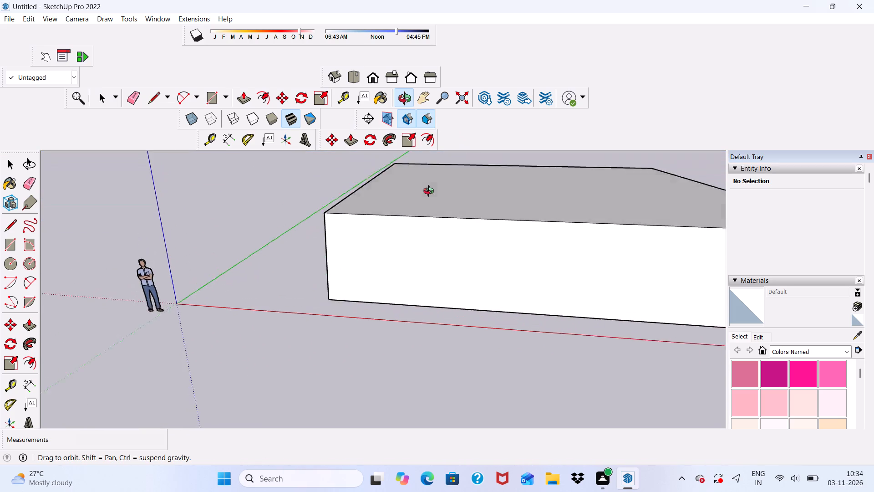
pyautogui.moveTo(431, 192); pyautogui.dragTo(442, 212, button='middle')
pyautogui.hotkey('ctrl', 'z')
# Move the whole square about 17' 3" farther back from the red axis on the ground plane.
pyautogui.scroll(-2, 335, 281)
pyautogui.moveTo(406, 270); pyautogui.dragTo(413, 232, button='middle')
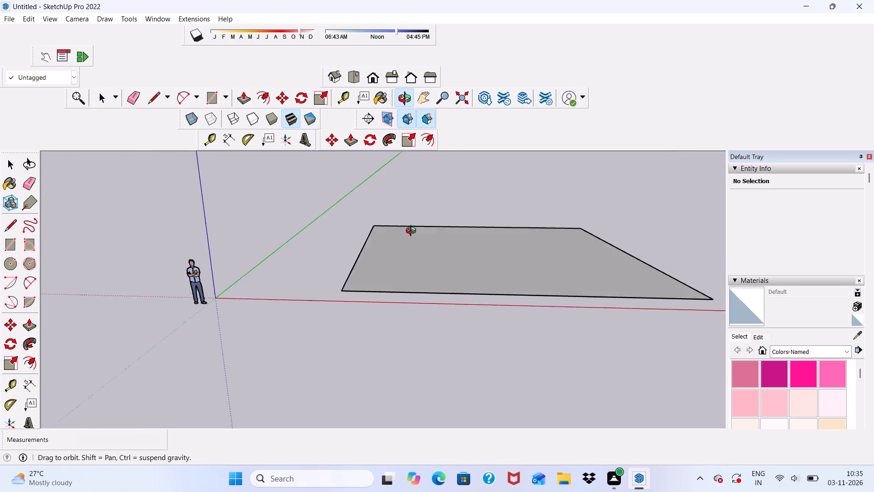
pyautogui.moveTo(413, 232); pyautogui.dragTo(407, 256, button='middle')
pyautogui.tripleClick(414, 284)
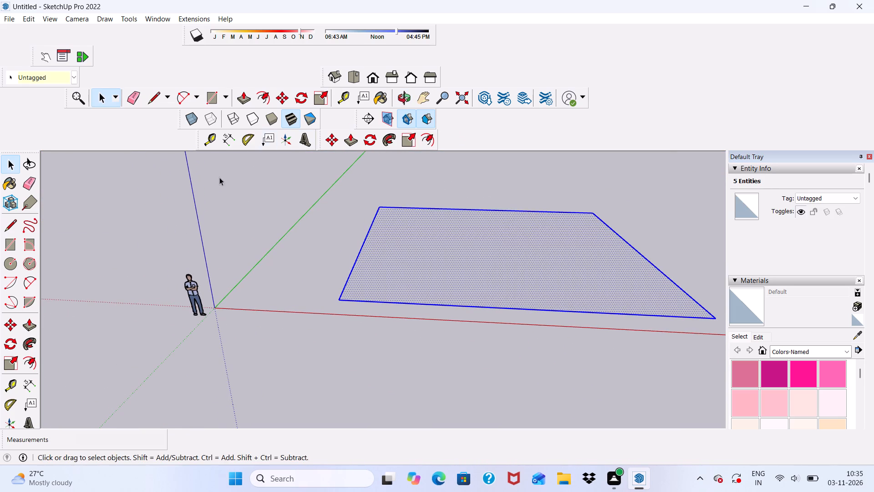
pyautogui.click(279, 93)
pyautogui.scroll(3, 319, 296)
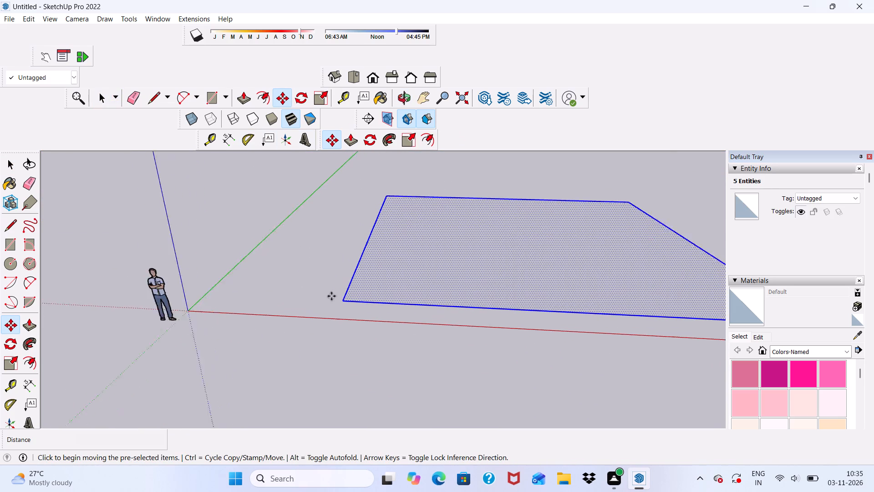
pyautogui.scroll(1, 331, 296)
pyautogui.click(347, 301)
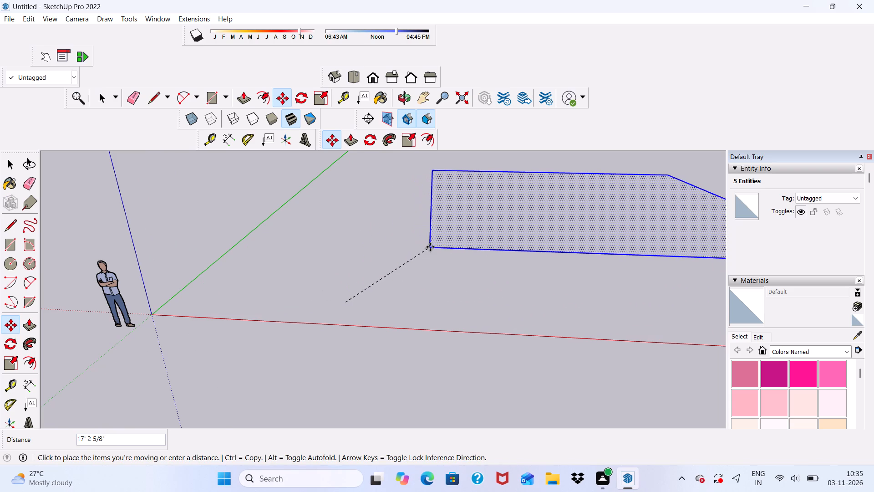
pyautogui.click(430, 247)
pyautogui.scroll(-6, 328, 287)
pyautogui.press('space')
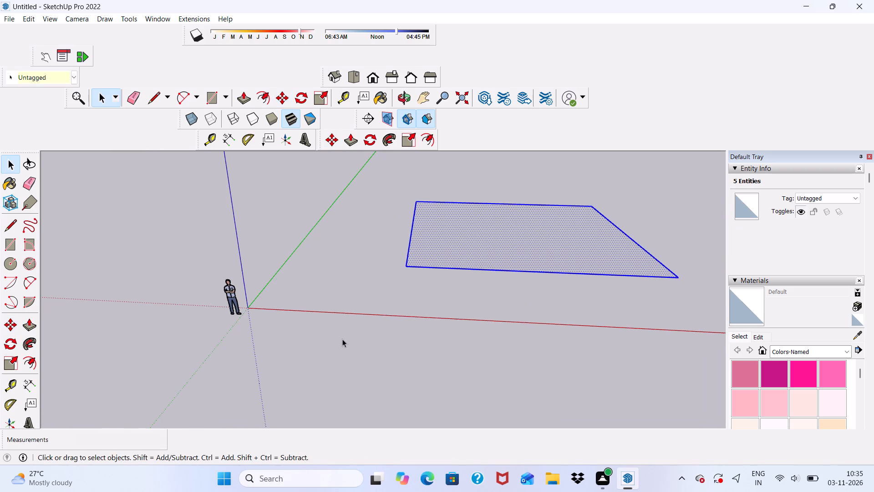
pyautogui.moveTo(342, 339); pyautogui.dragTo(349, 324, button='middle')
pyautogui.click(362, 296)
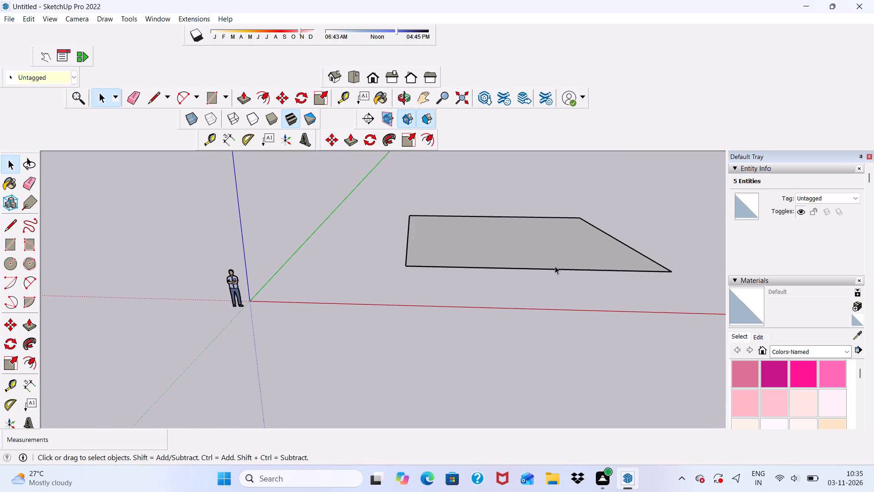
# Offset the square's outline inward by 9" to form a narrow wall band.
pyautogui.moveTo(556, 265); pyautogui.dragTo(479, 327, button='middle')
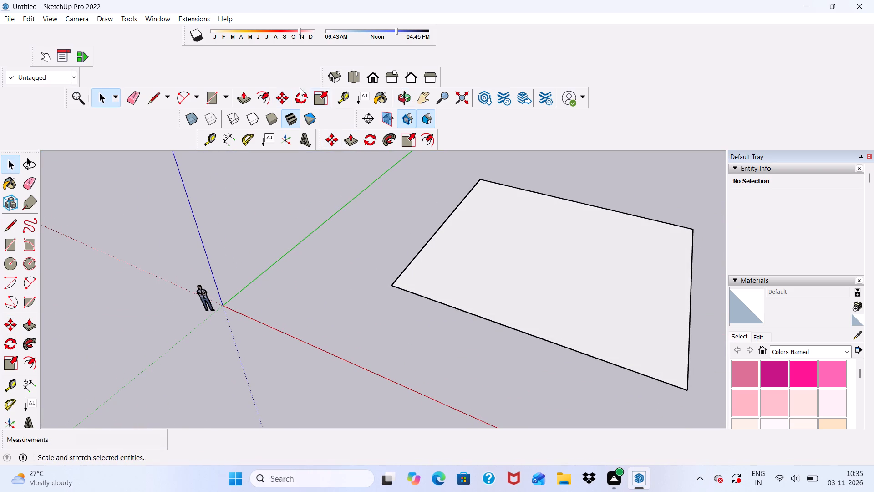
pyautogui.click(264, 96)
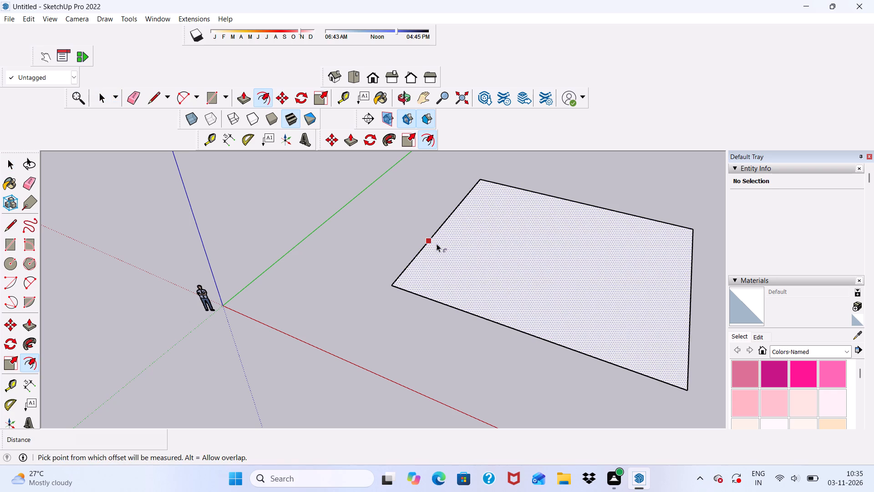
pyautogui.click(437, 244)
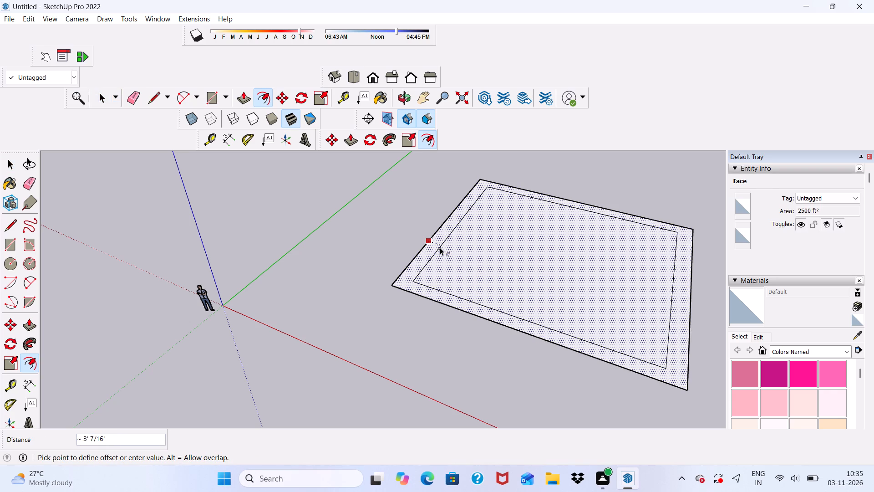
pyautogui.press('6')
pyautogui.press('BackSpace')
pyautogui.press('9')
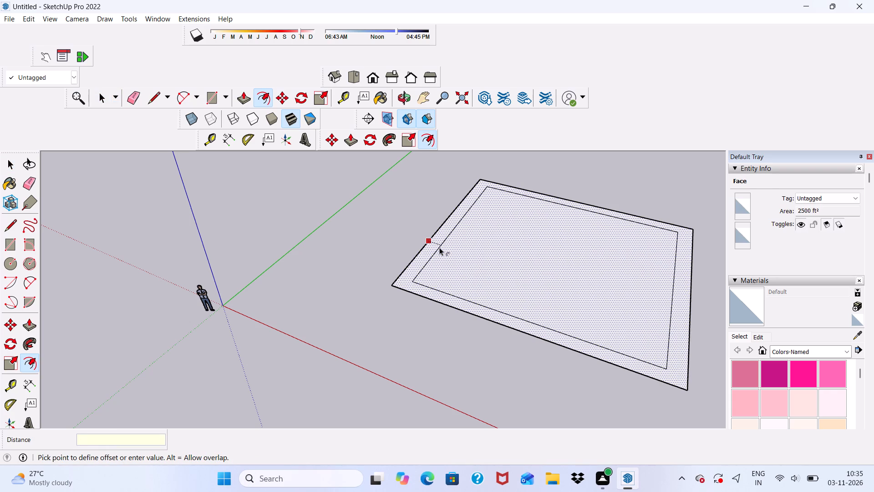
pyautogui.hotkey('shift', '"')
pyautogui.press('Return')
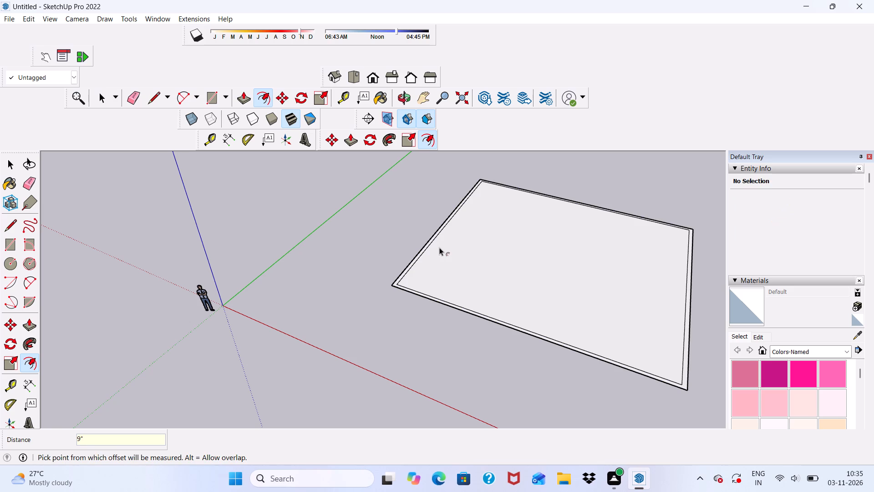
# Offset the wall band's outer edge outward by about 7' 9" to form a surrounding border.
pyautogui.scroll(-4, 427, 237)
pyautogui.scroll(1, 381, 317)
pyautogui.moveTo(381, 317); pyautogui.dragTo(464, 320, button='middle')
pyautogui.scroll(5, 405, 230)
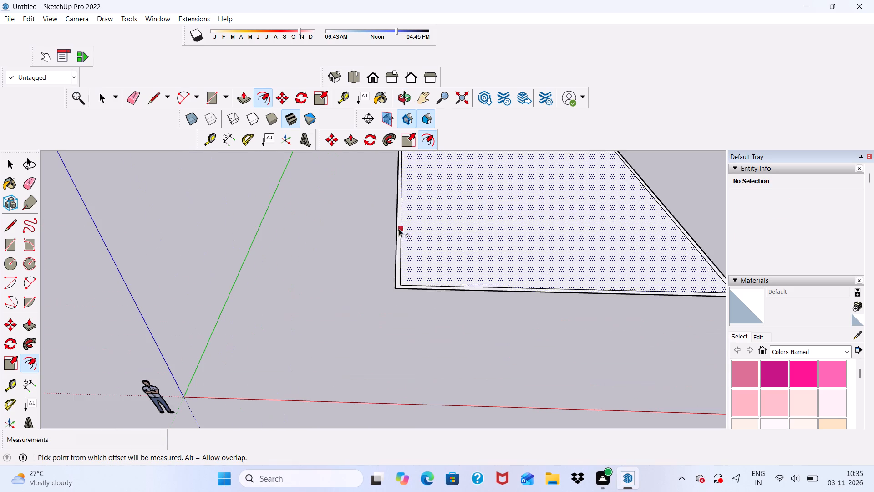
pyautogui.scroll(6, 408, 261)
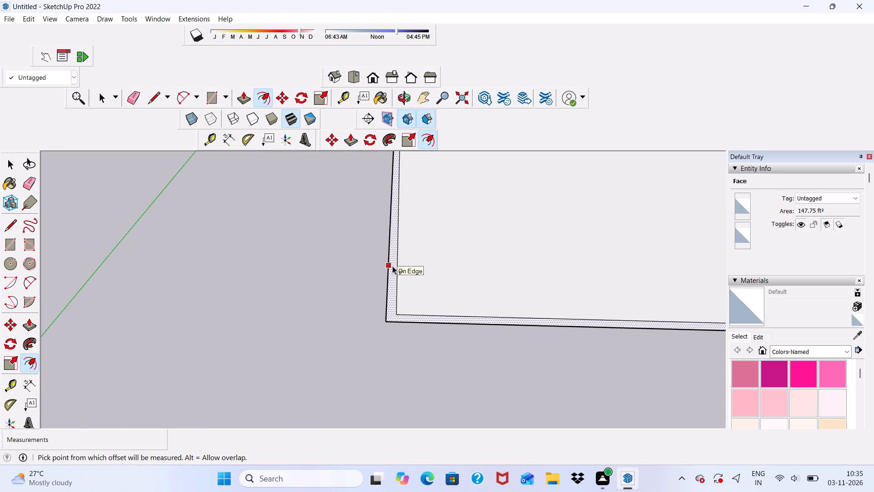
pyautogui.click(392, 266)
pyautogui.scroll(-7, 280, 261)
pyautogui.click(295, 248)
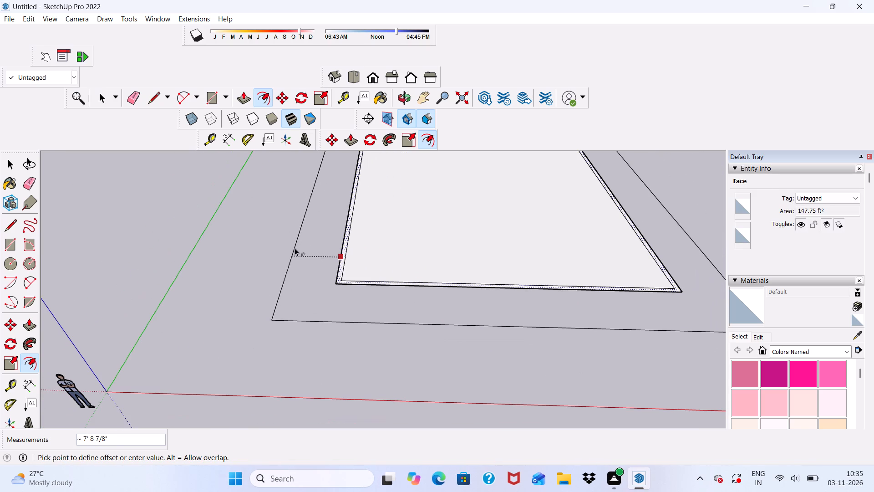
pyautogui.scroll(-12, 326, 236)
pyautogui.press('space')
pyautogui.click(407, 285)
# Draw a rectangle about 3' 2" by 9" inside the wall band, starting from its outer corner nearest the origin.
pyautogui.scroll(1, 381, 142)
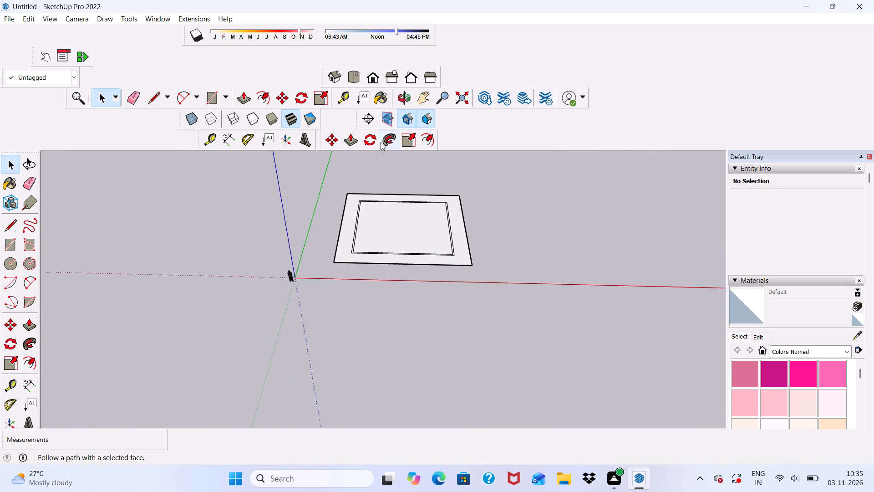
pyautogui.scroll(7, 392, 179)
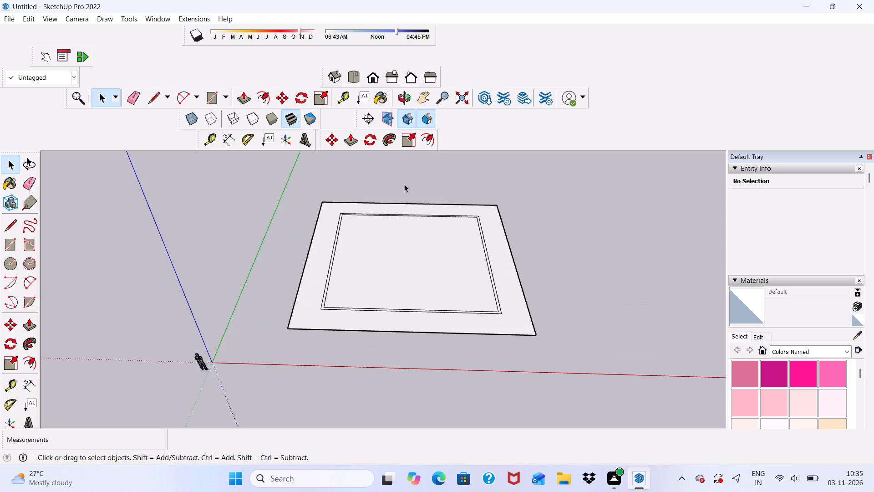
pyautogui.scroll(-6, 411, 197)
pyautogui.moveTo(431, 228); pyautogui.dragTo(351, 218, button='middle')
pyautogui.scroll(14, 399, 317)
pyautogui.moveTo(360, 245); pyautogui.dragTo(514, 198, button='middle')
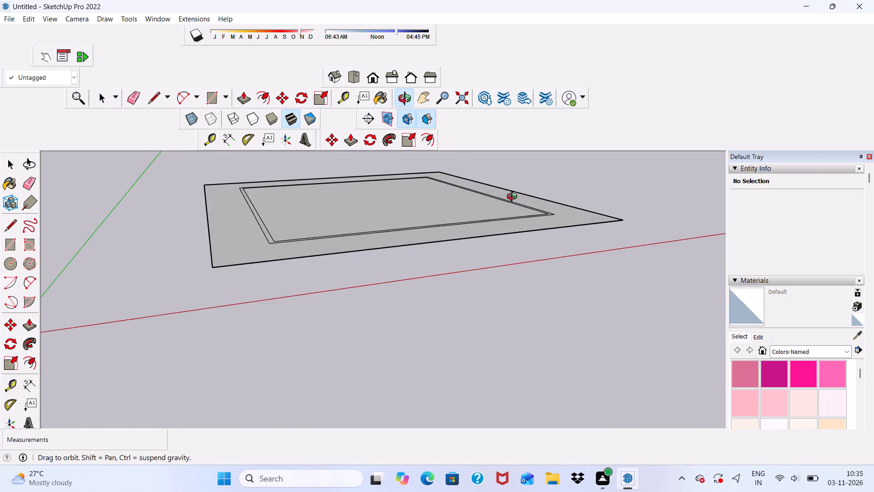
pyautogui.moveTo(514, 198); pyautogui.dragTo(422, 296, button='middle')
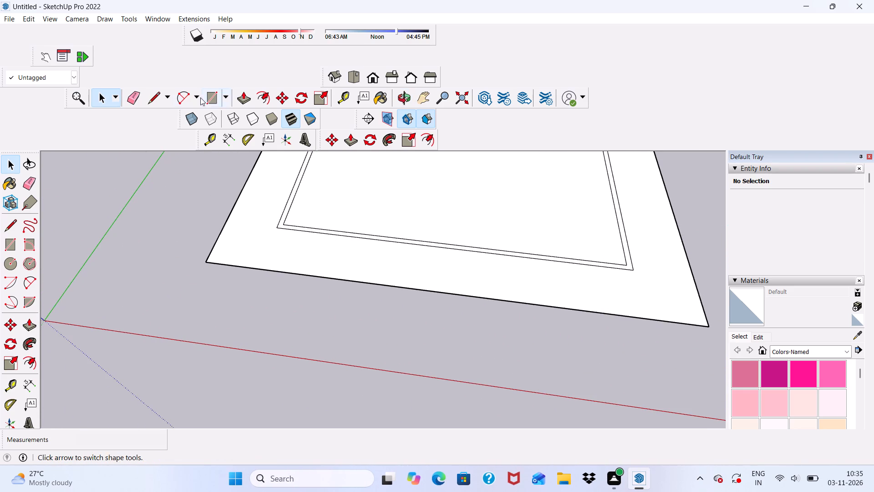
pyautogui.click(215, 99)
pyautogui.scroll(-2, 346, 250)
pyautogui.scroll(-4, 309, 210)
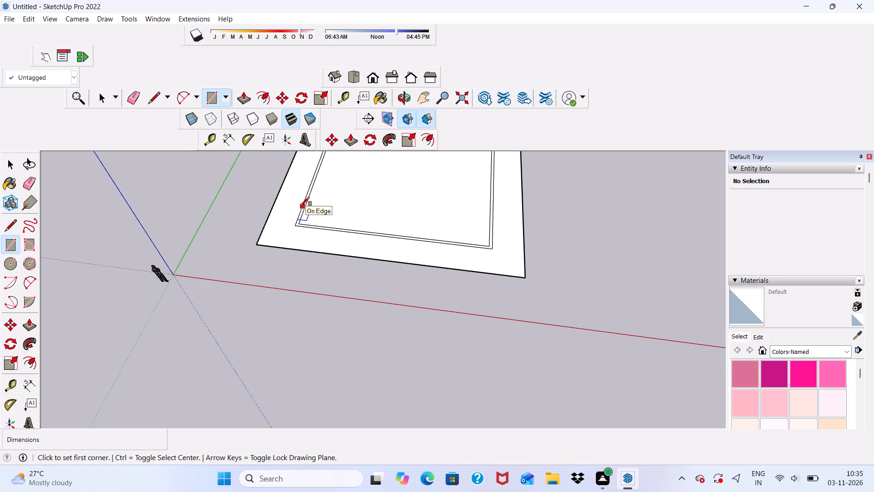
pyautogui.scroll(15, 306, 220)
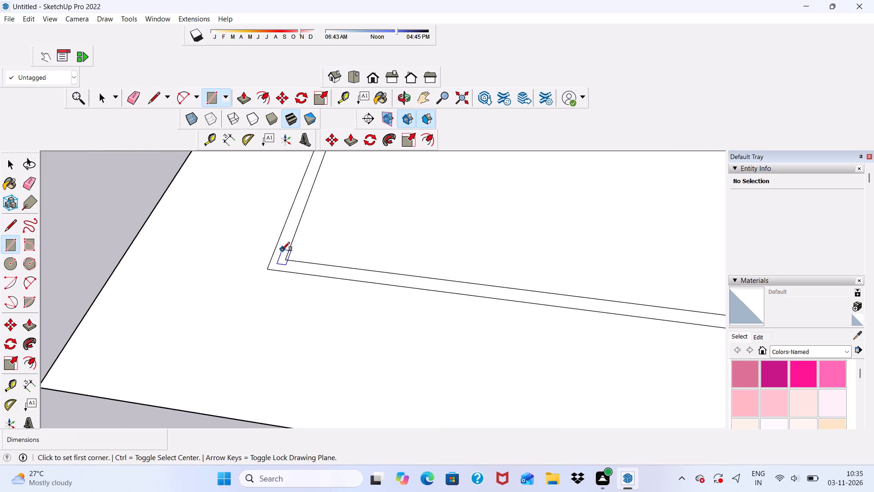
pyautogui.moveTo(270, 266); pyautogui.dragTo(275, 266)
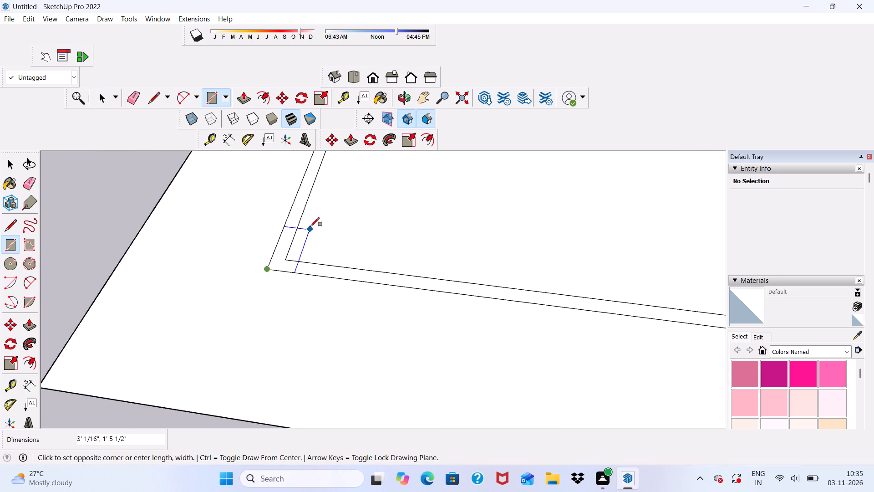
pyautogui.scroll(3, 300, 203)
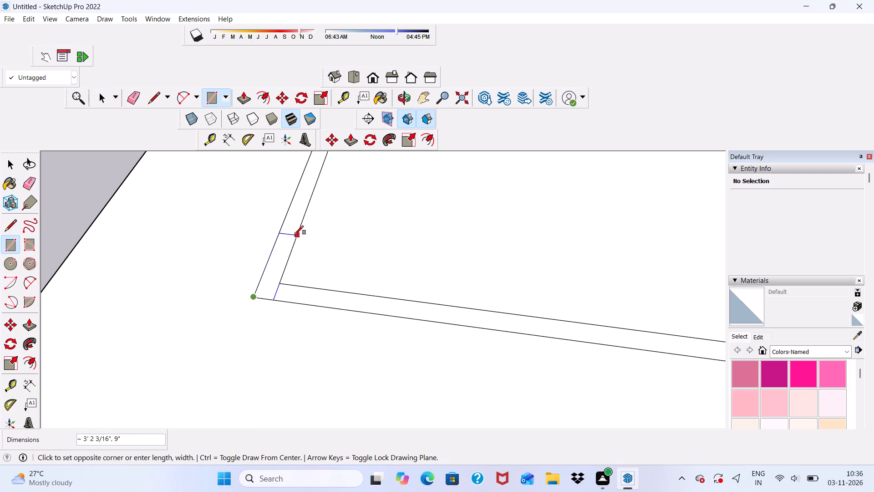
pyautogui.click(295, 235)
pyautogui.scroll(-5, 330, 232)
pyautogui.press('space')
# Copy the corner rectangle along its wall band parallel to the green axis, making four copies spaced about 15' 5" apart.
pyautogui.scroll(4, 322, 231)
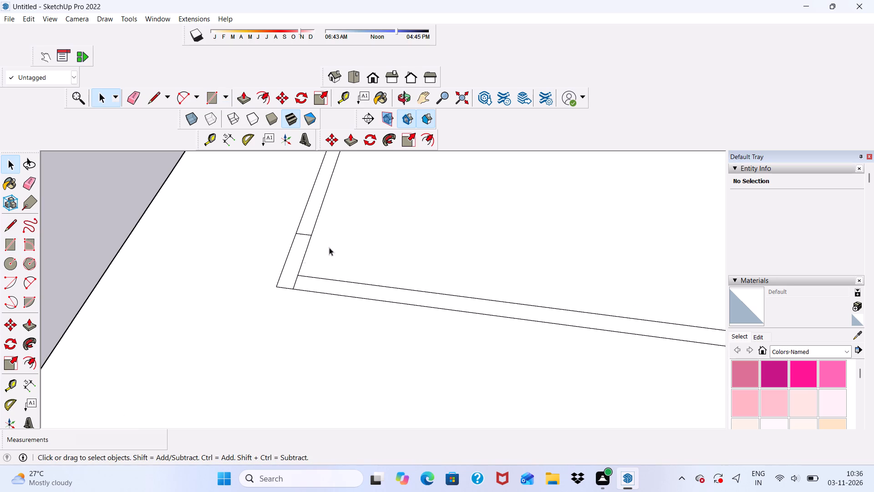
pyautogui.doubleClick(292, 253)
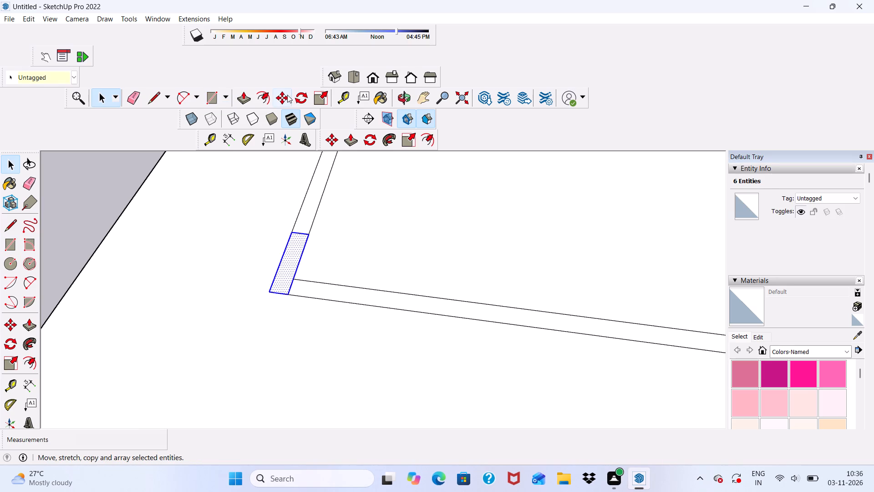
pyautogui.click(287, 95)
pyautogui.click(296, 245)
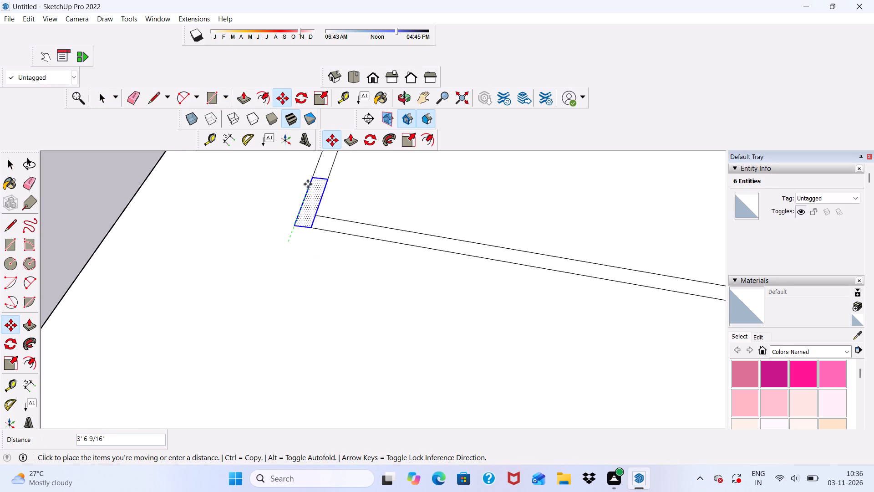
pyautogui.scroll(-6, 295, 190)
pyautogui.scroll(-12, 301, 243)
pyautogui.scroll(2, 321, 225)
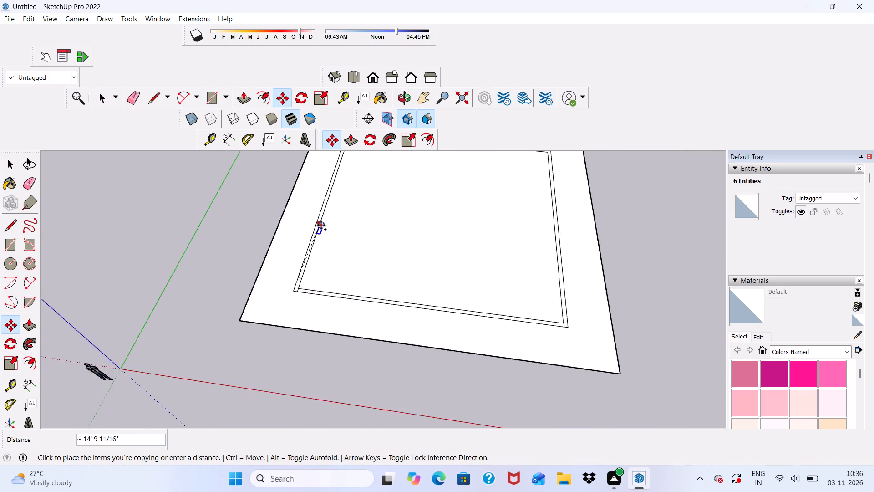
pyautogui.scroll(9, 321, 225)
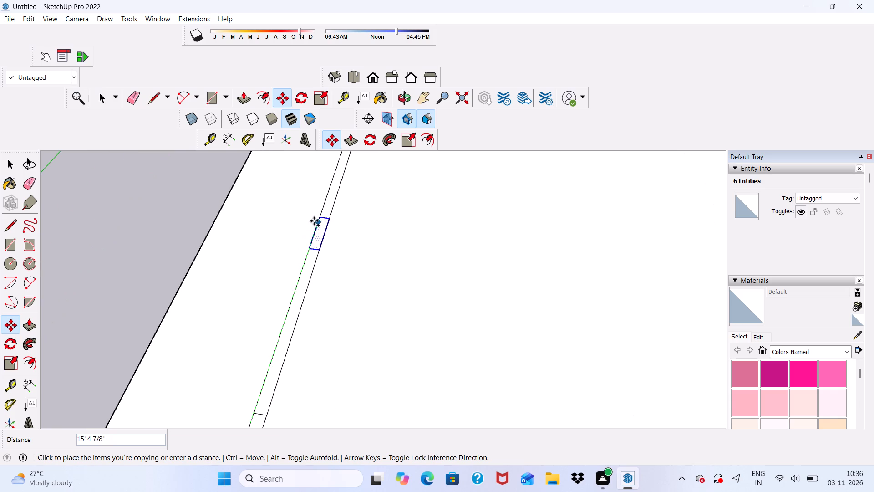
pyautogui.click(314, 221)
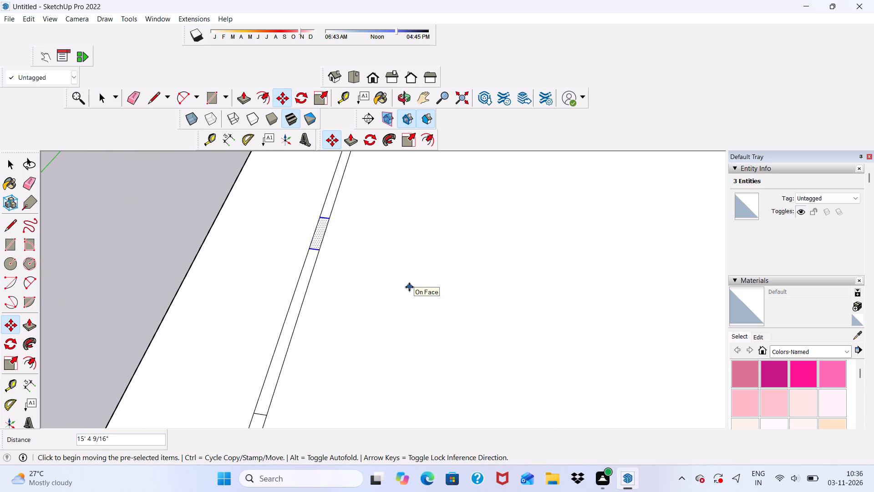
pyautogui.hotkey('shift', '*')
pyautogui.press('4')
pyautogui.press('Return')
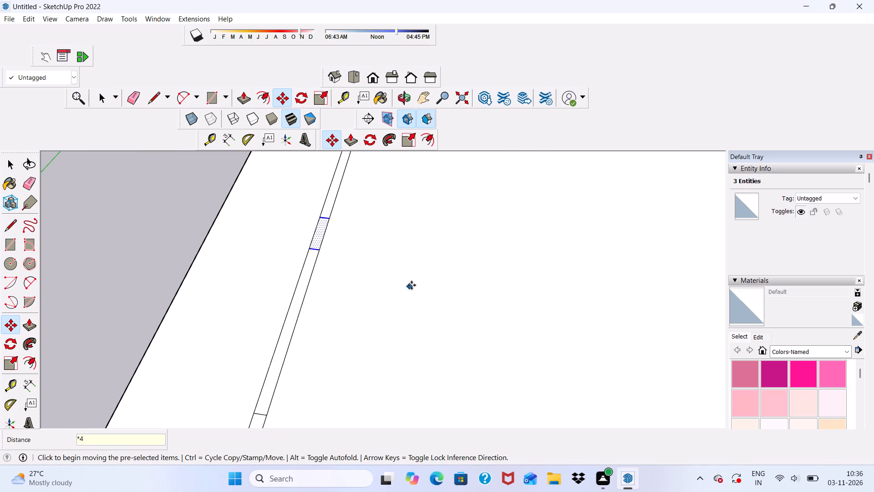
pyautogui.scroll(-6, 423, 288)
pyautogui.scroll(-6, 460, 310)
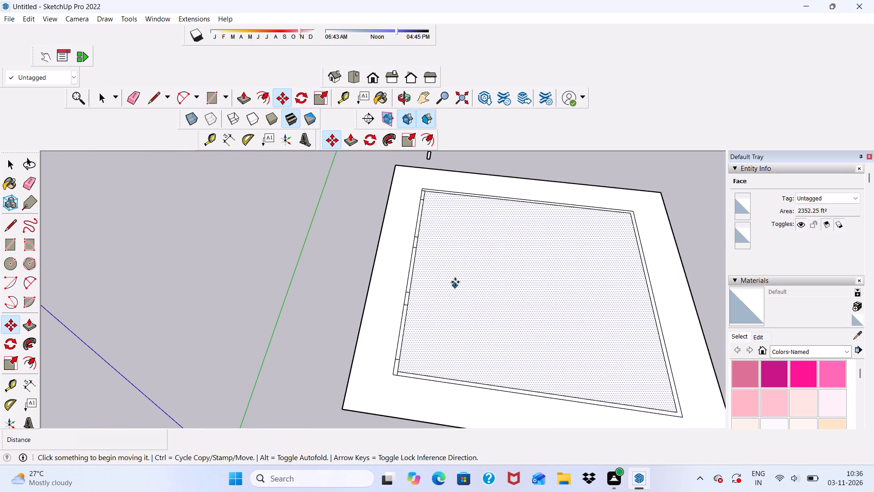
pyautogui.press('space')
# Erase the stray rectangle copy lying beyond the far edge of the outer border.
pyautogui.scroll(5, 426, 164)
pyautogui.scroll(-11, 422, 155)
pyautogui.scroll(7, 421, 135)
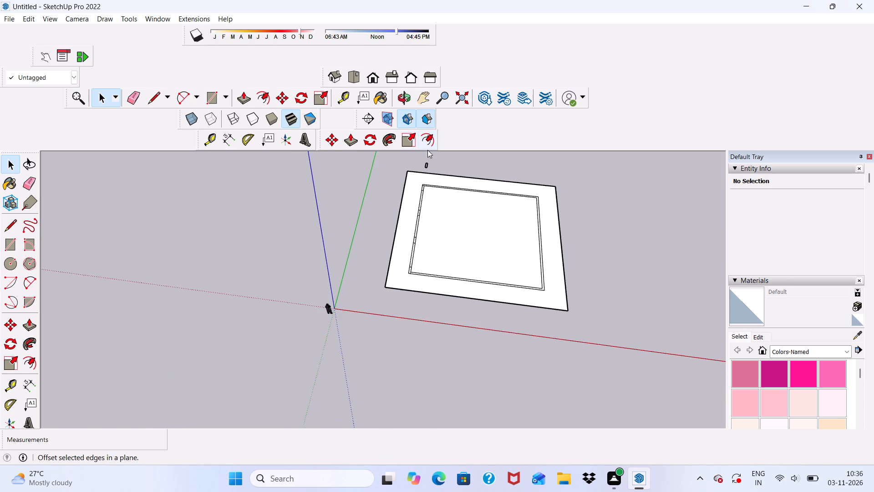
pyautogui.scroll(5, 427, 150)
pyautogui.click(130, 100)
pyautogui.scroll(-2, 335, 228)
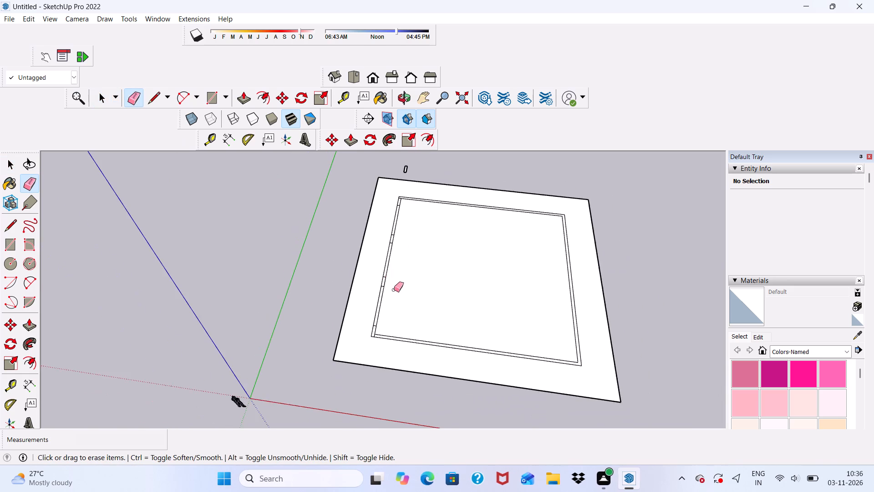
pyautogui.scroll(9, 426, 156)
pyautogui.moveTo(395, 180); pyautogui.dragTo(404, 181)
pyautogui.moveTo(401, 177); pyautogui.dragTo(396, 174)
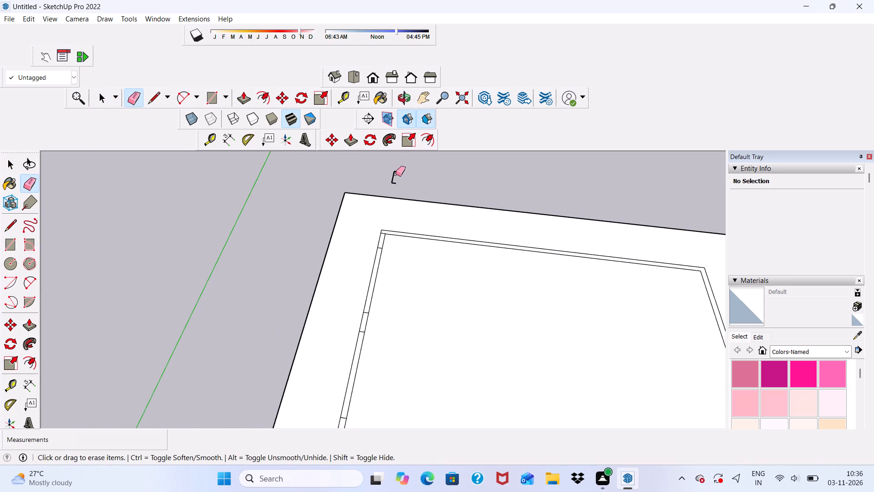
pyautogui.moveTo(396, 174); pyautogui.dragTo(396, 169)
pyautogui.scroll(-17, 395, 176)
pyautogui.scroll(13, 406, 291)
pyautogui.press('space')
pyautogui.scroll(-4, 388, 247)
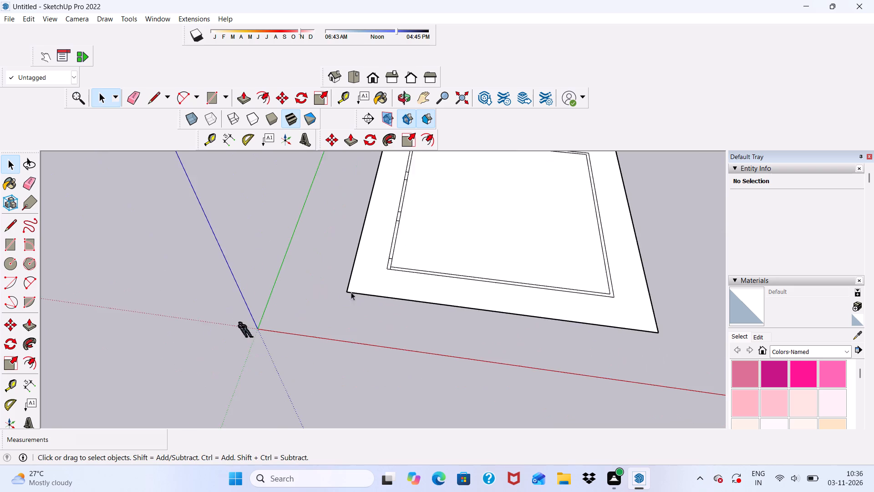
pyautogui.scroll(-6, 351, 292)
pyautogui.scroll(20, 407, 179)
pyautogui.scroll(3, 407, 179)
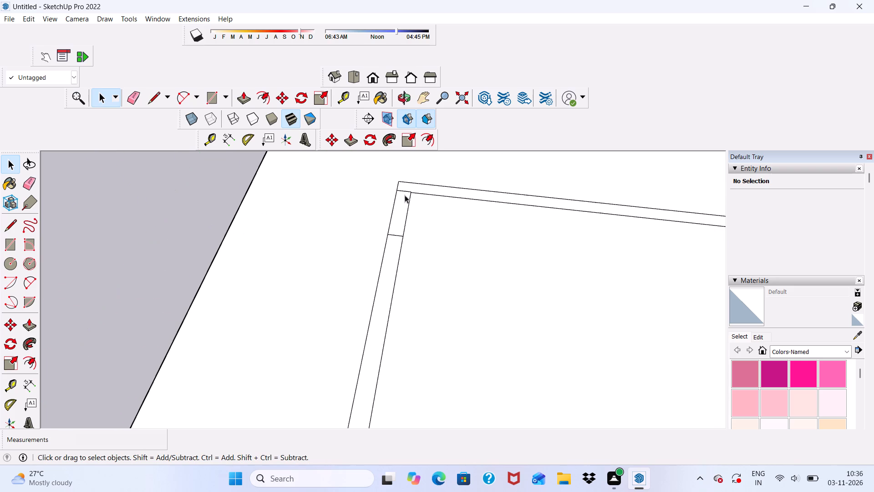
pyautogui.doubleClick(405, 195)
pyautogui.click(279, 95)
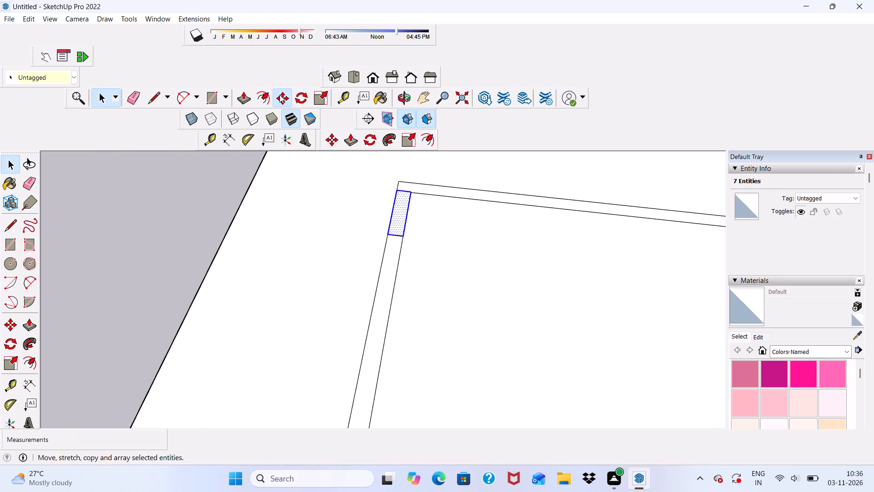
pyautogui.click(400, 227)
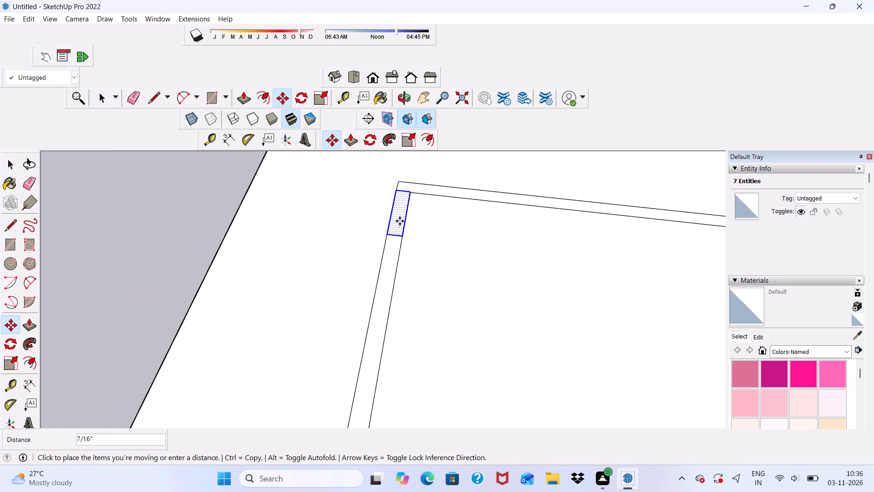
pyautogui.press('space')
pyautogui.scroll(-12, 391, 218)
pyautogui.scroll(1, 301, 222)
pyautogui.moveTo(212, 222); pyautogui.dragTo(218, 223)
# Copy the wall band's second small rectangle from the origin across the interior along the red axis, six copies about 9' 11" apart.
pyautogui.scroll(-1, 365, 236)
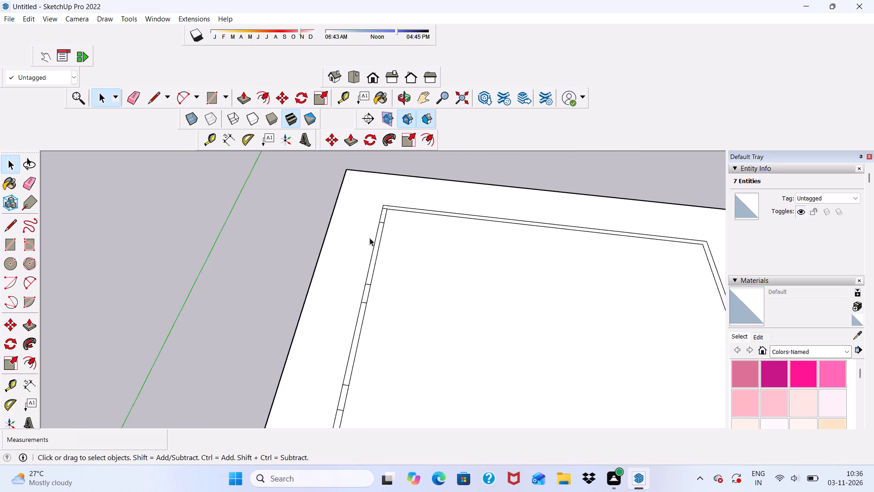
pyautogui.moveTo(371, 238); pyautogui.dragTo(375, 183, button='middle')
pyautogui.scroll(1, 375, 238)
pyautogui.scroll(-11, 387, 179)
pyautogui.moveTo(492, 270); pyautogui.dragTo(506, 303, button='middle')
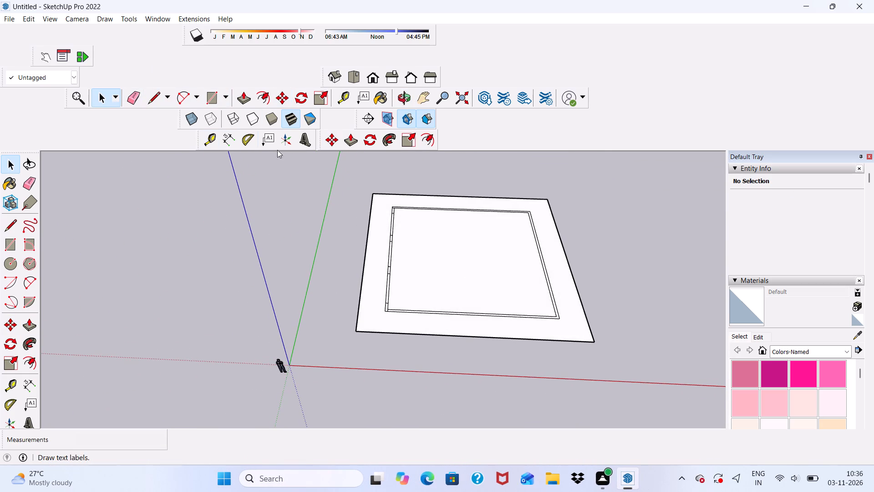
pyautogui.scroll(5, 366, 332)
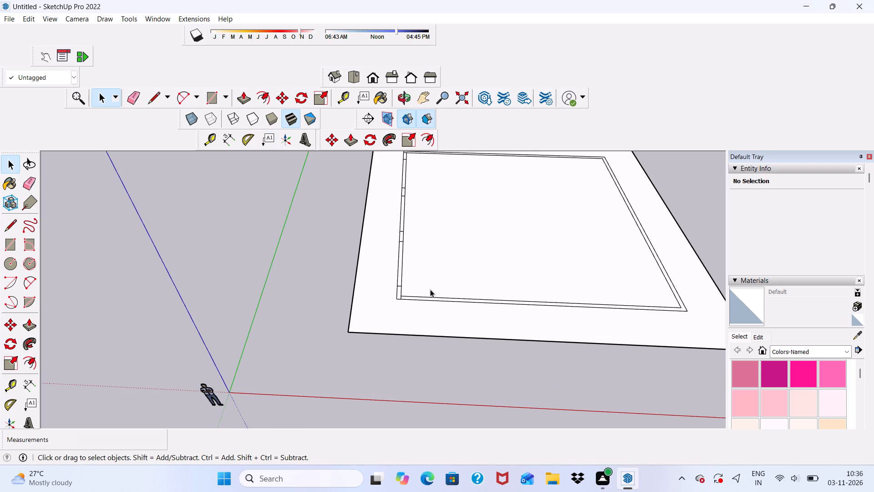
pyautogui.scroll(6, 395, 249)
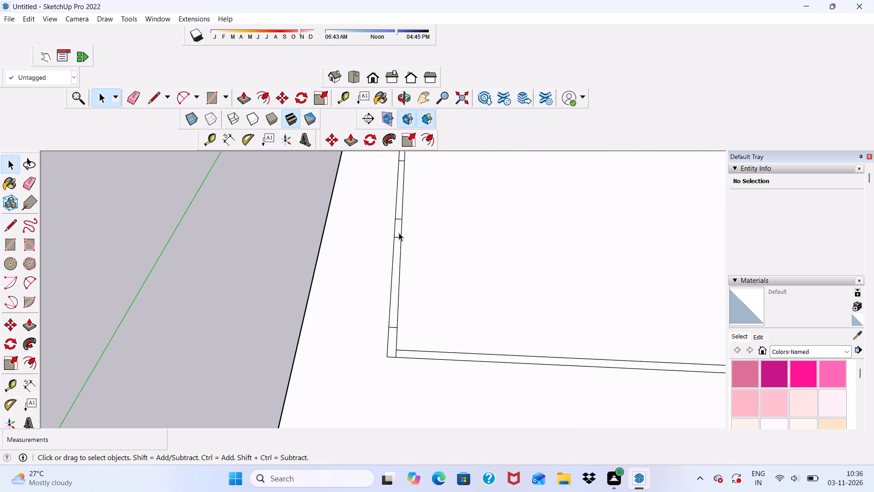
pyautogui.doubleClick(396, 229)
pyautogui.click(143, 233)
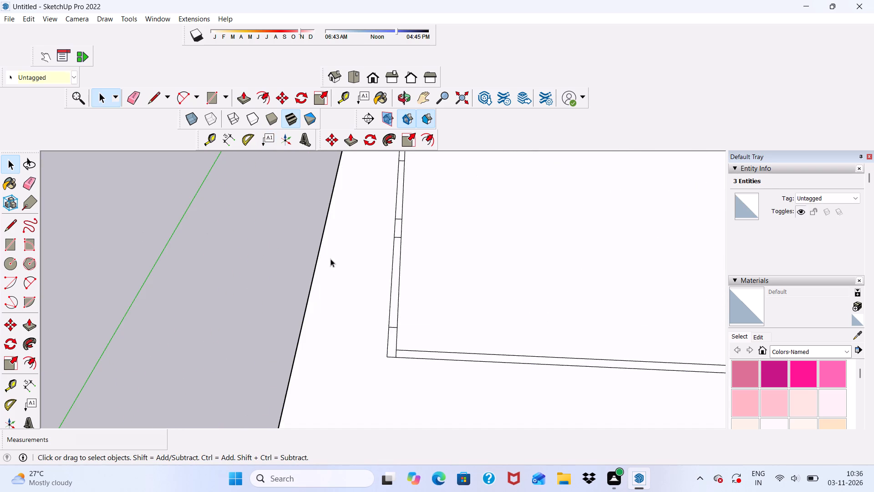
pyautogui.scroll(4, 430, 240)
pyautogui.doubleClick(380, 225)
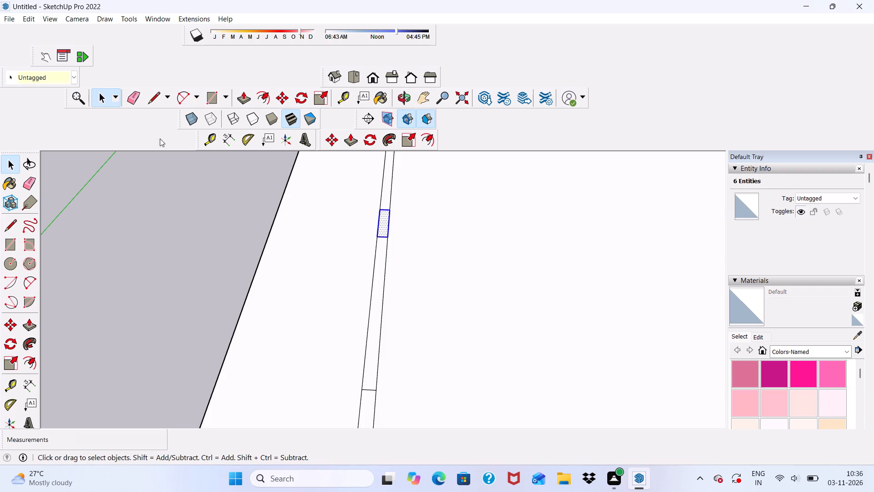
pyautogui.click(279, 93)
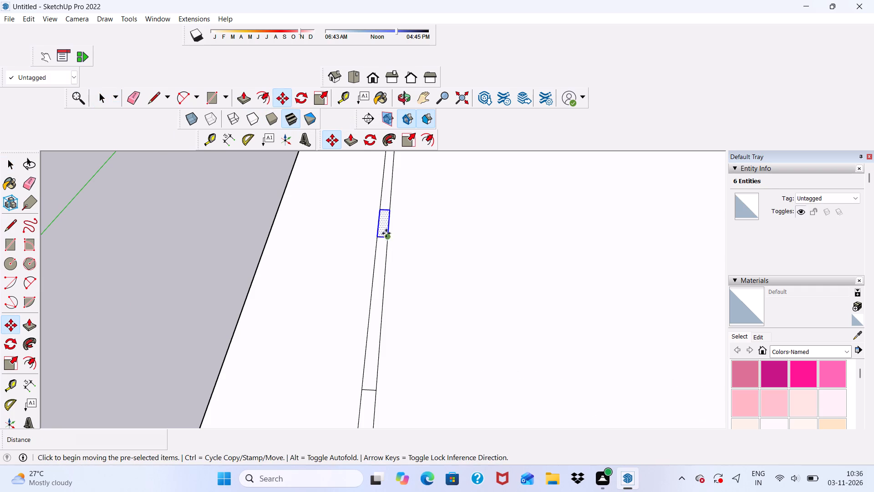
pyautogui.click(383, 226)
pyautogui.scroll(-1, 275, 241)
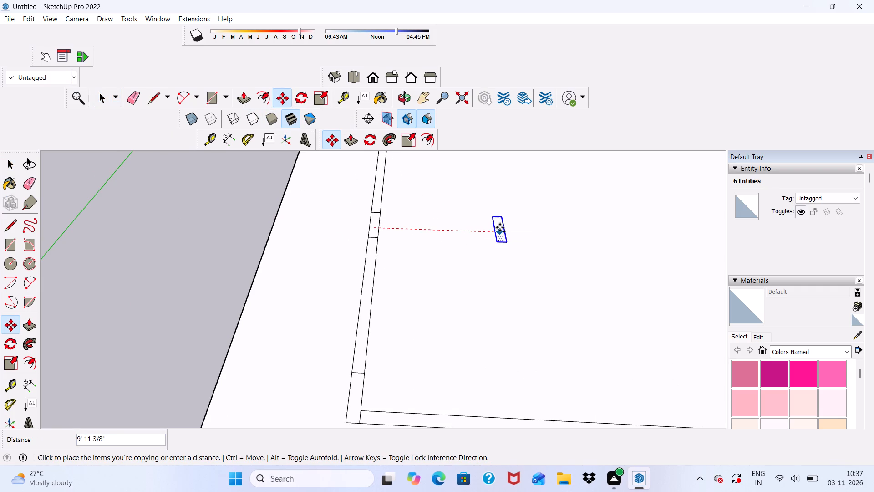
pyautogui.click(500, 227)
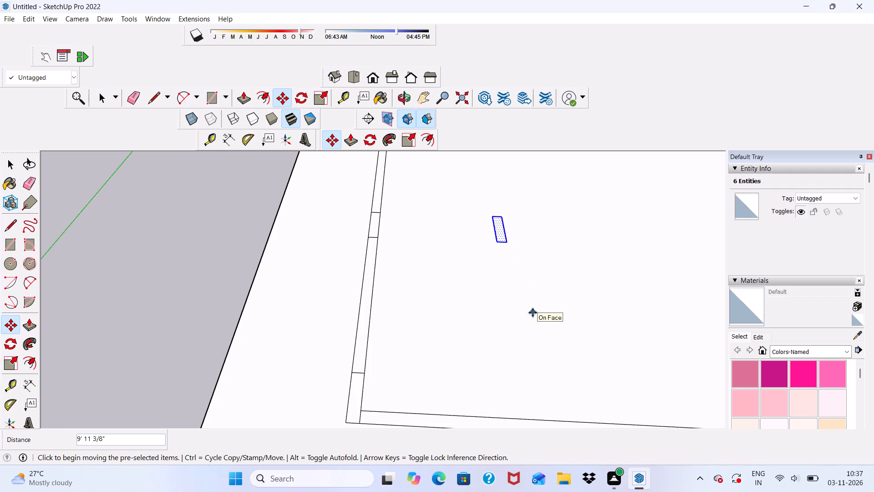
pyautogui.write('*6')
pyautogui.press('Return')
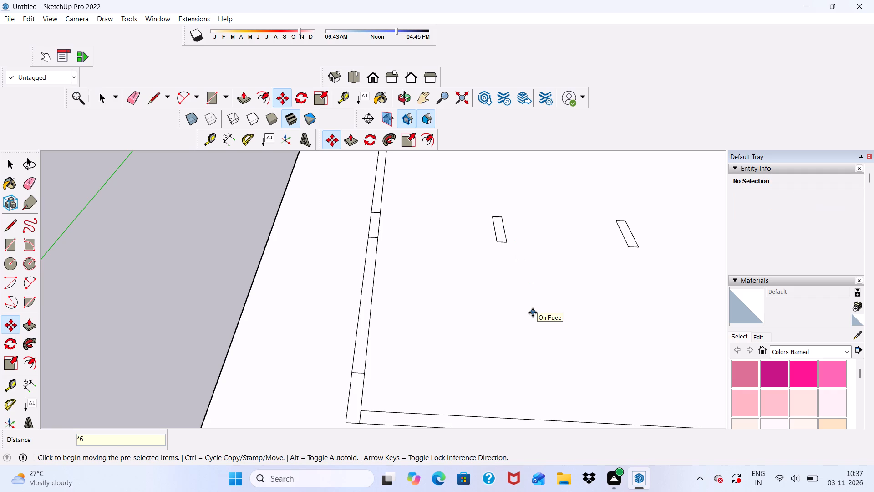
pyautogui.scroll(-6, 313, 242)
pyautogui.scroll(-5, 268, 241)
pyautogui.press('space')
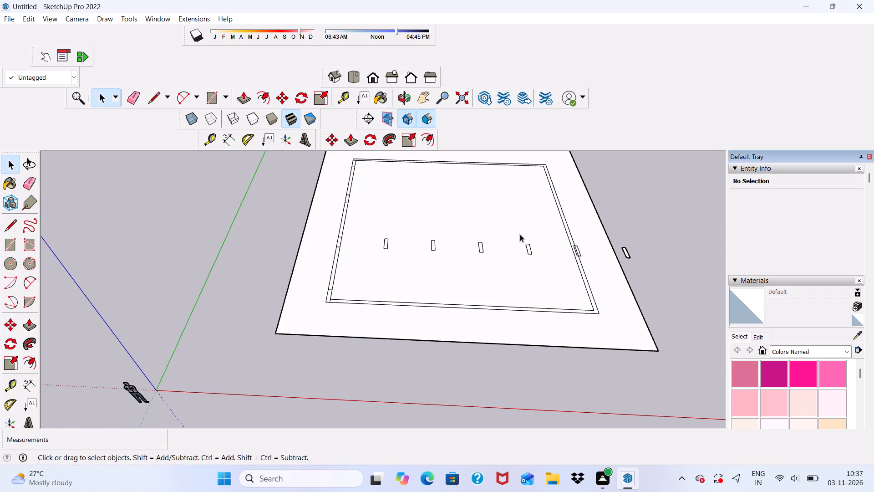
# Erase the rectangle copy that overlaps the inner edge of the opposite wall band, keeping the band's own lines.
pyautogui.click(126, 93)
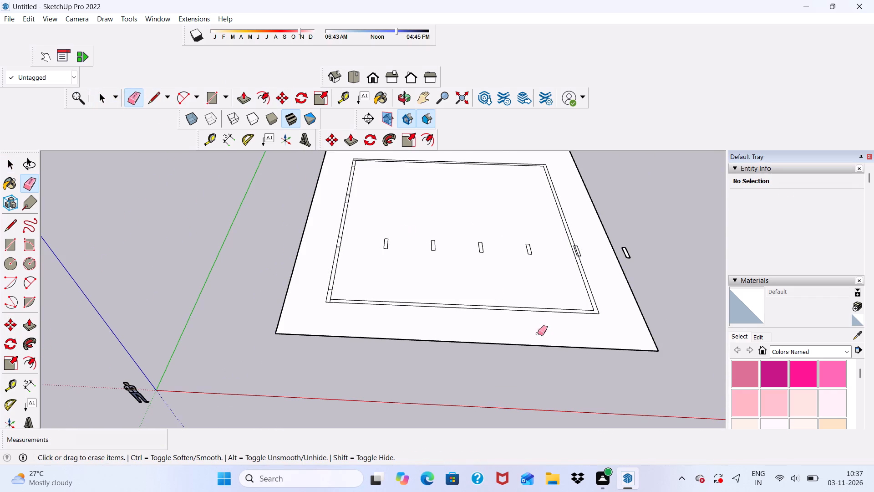
pyautogui.scroll(4, 683, 389)
pyautogui.scroll(6, 552, 248)
pyautogui.scroll(12, 561, 200)
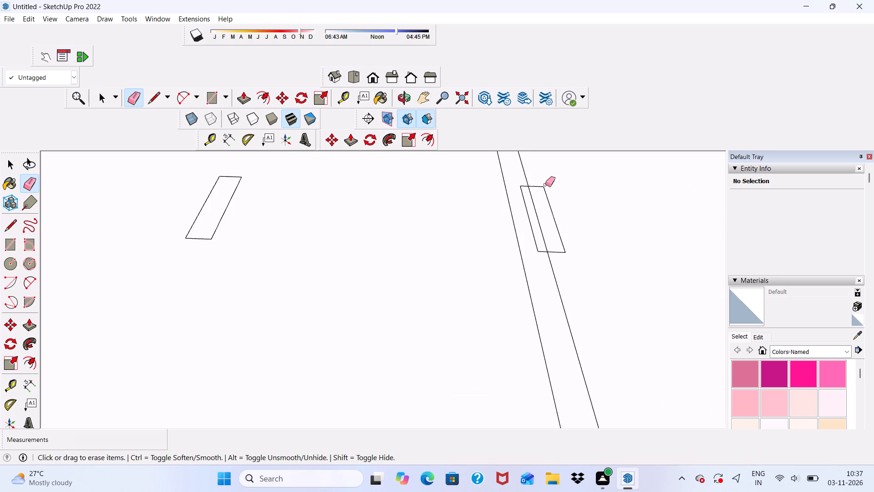
pyautogui.moveTo(535, 186); pyautogui.dragTo(563, 250)
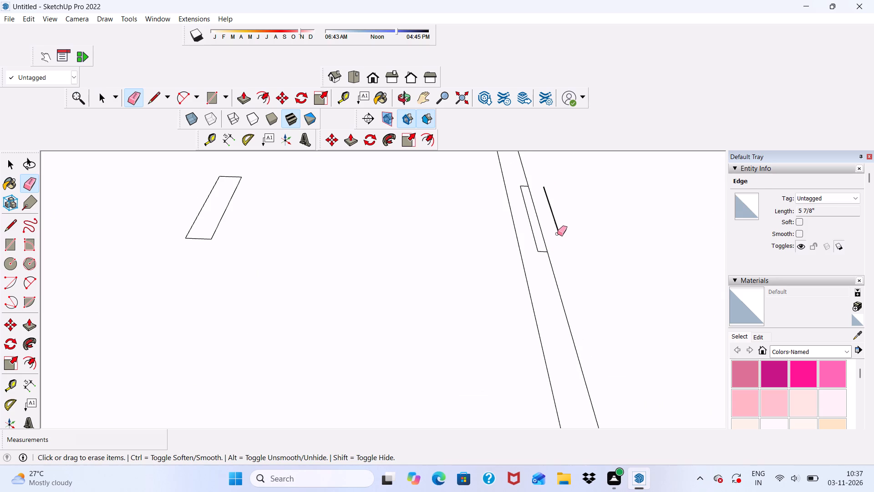
pyautogui.click(556, 220)
pyautogui.click(523, 186)
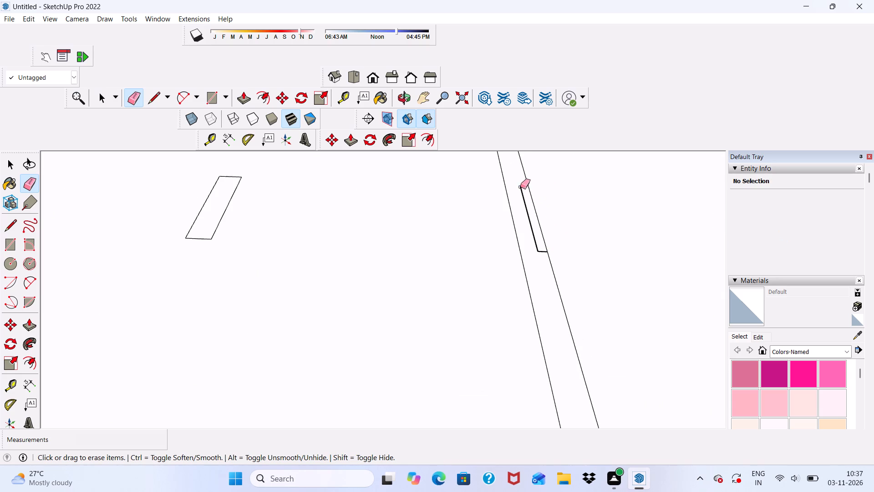
pyautogui.moveTo(520, 199); pyautogui.dragTo(525, 213)
pyautogui.click(539, 252)
pyautogui.click(538, 246)
pyautogui.scroll(-2, 517, 255)
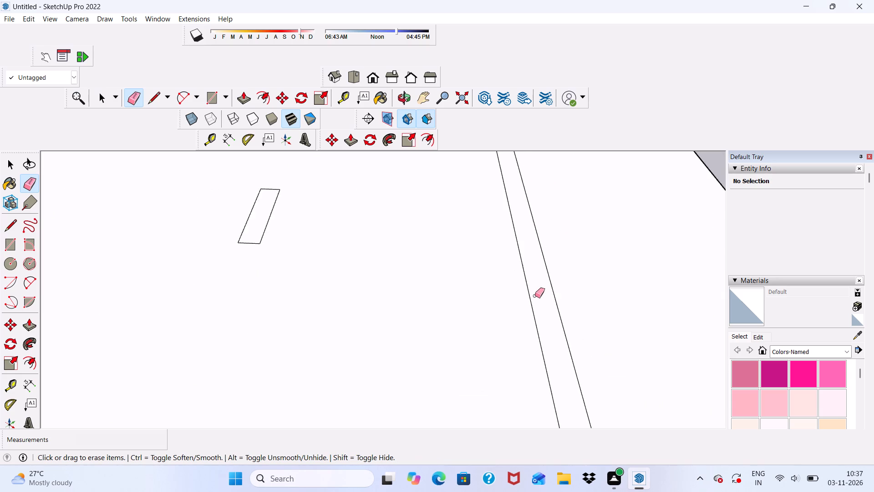
# Erase the last rectangle copy of the row, lying outside the outer border.
pyautogui.scroll(-9, 535, 296)
pyautogui.scroll(3, 656, 273)
pyautogui.moveTo(613, 240); pyautogui.dragTo(625, 265)
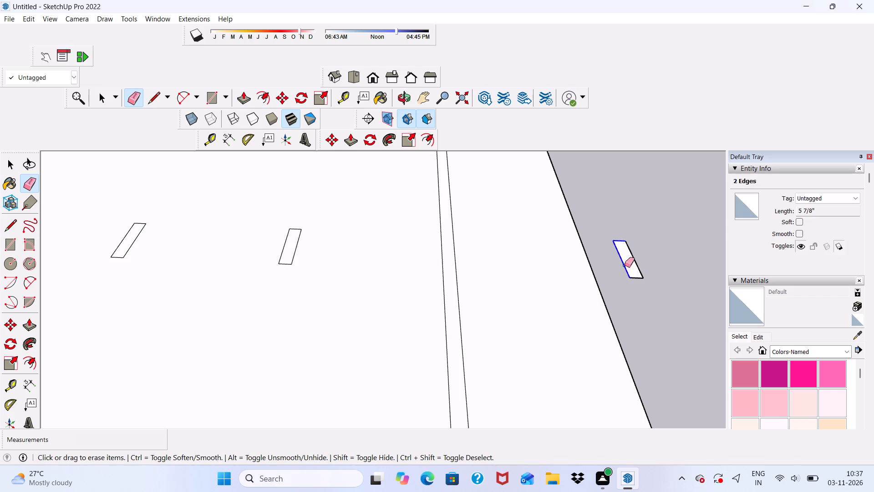
pyautogui.moveTo(625, 265); pyautogui.dragTo(626, 243)
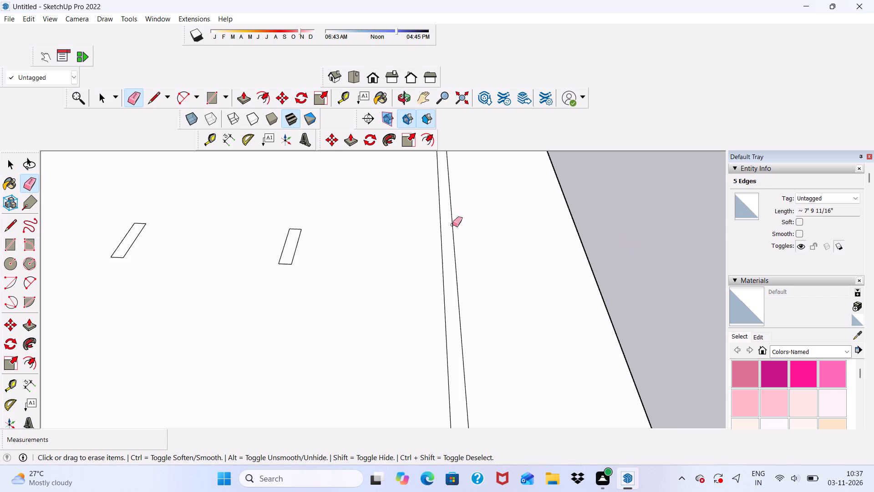
pyautogui.press('space')
# Copy the row's last interior rectangle about 9' 5" along the red axis into the opposite wall band.
pyautogui.scroll(3, 299, 251)
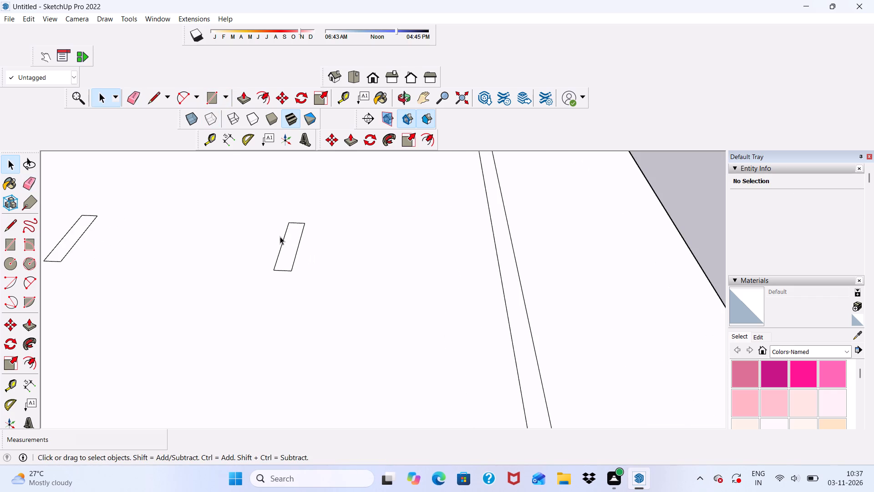
pyautogui.doubleClick(286, 243)
pyautogui.click(283, 96)
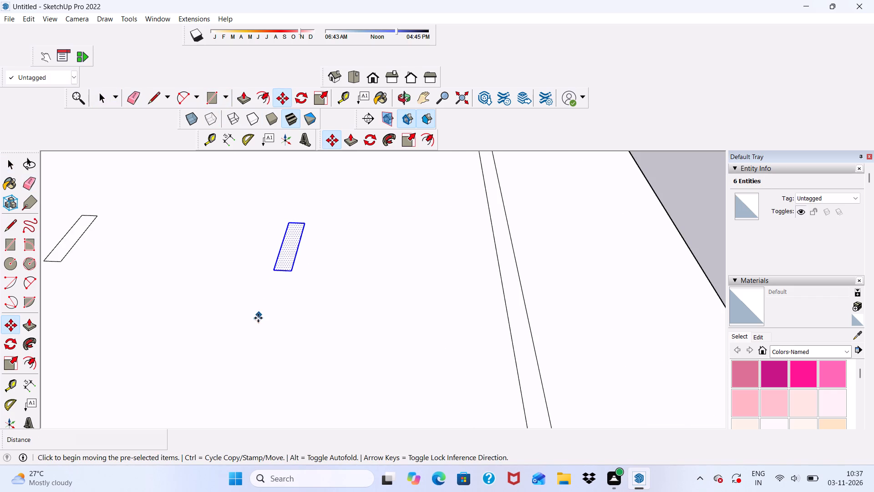
pyautogui.click(291, 245)
pyautogui.scroll(-3, 392, 288)
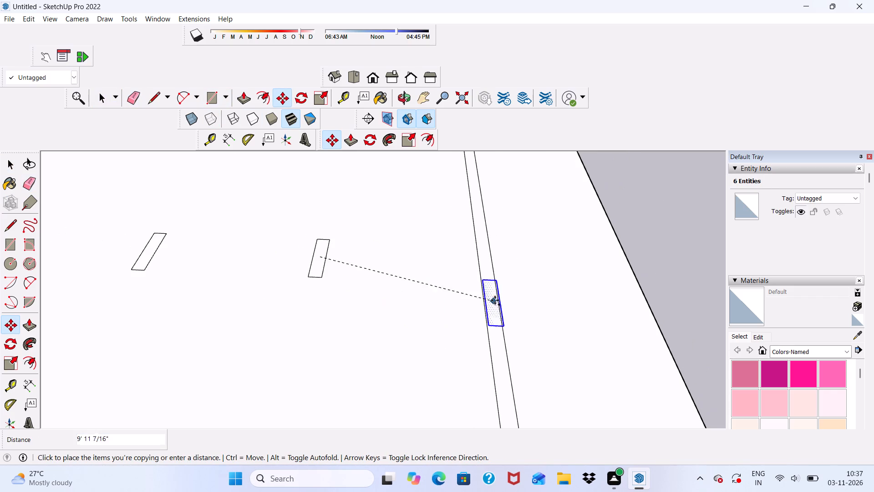
pyautogui.scroll(1, 483, 256)
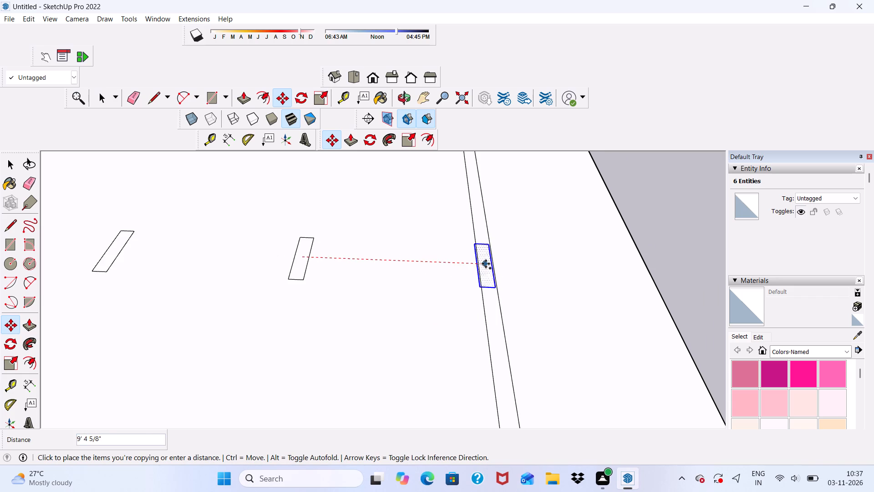
pyautogui.click(487, 264)
pyautogui.scroll(-8, 446, 263)
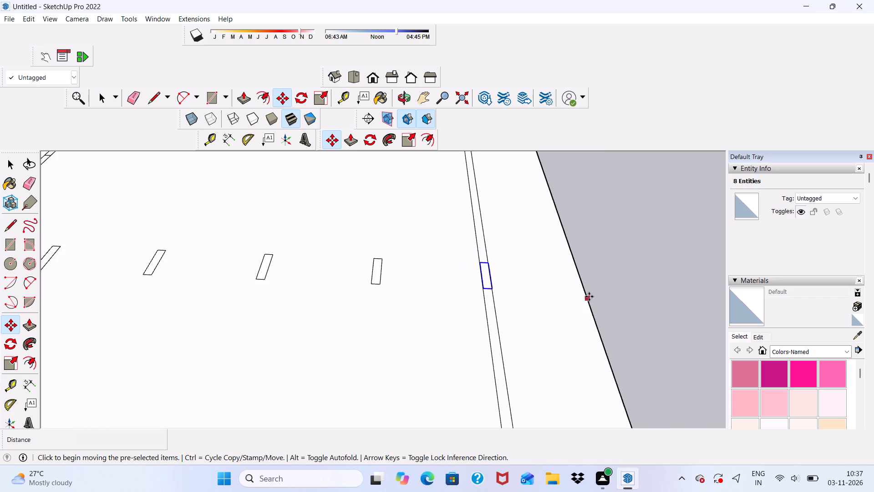
pyautogui.scroll(-4, 589, 297)
pyautogui.press('space')
pyautogui.click(632, 298)
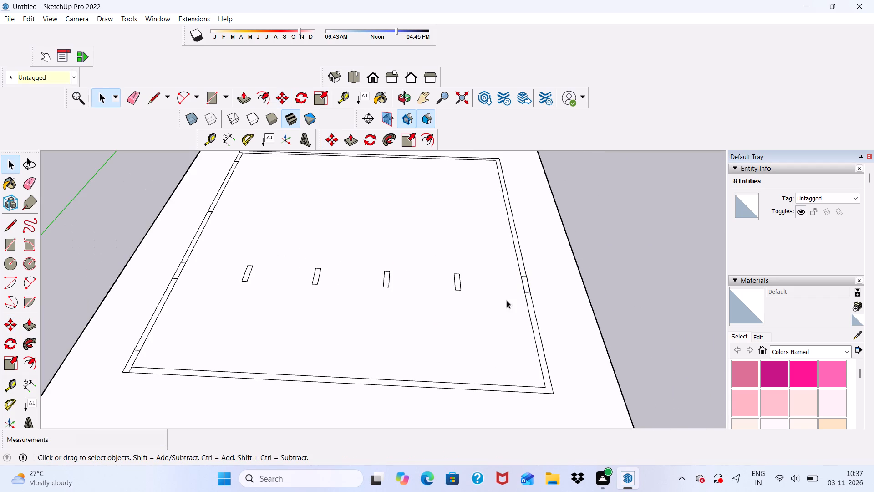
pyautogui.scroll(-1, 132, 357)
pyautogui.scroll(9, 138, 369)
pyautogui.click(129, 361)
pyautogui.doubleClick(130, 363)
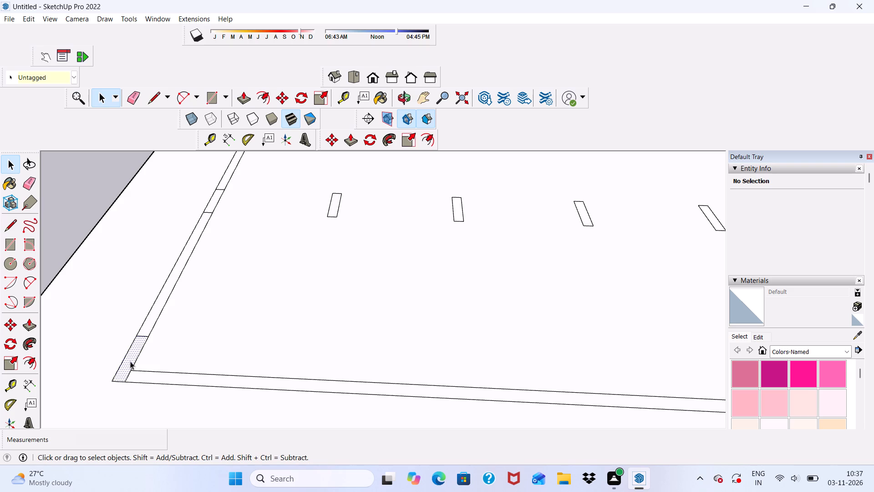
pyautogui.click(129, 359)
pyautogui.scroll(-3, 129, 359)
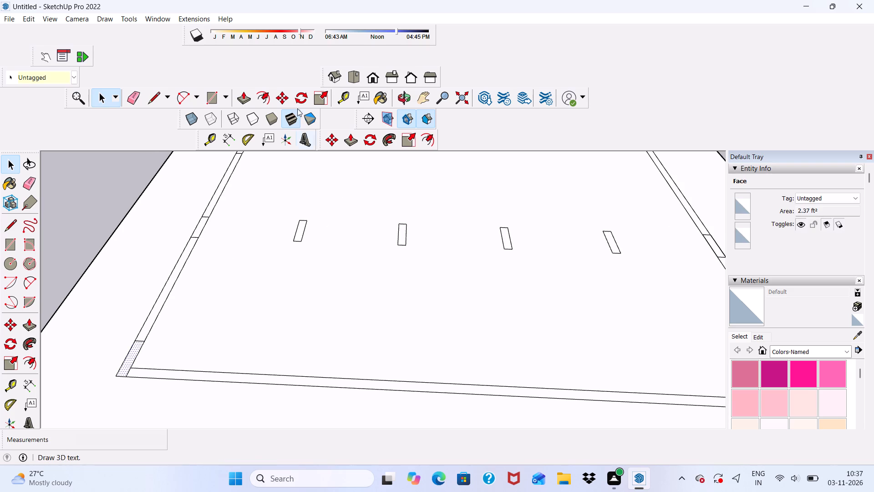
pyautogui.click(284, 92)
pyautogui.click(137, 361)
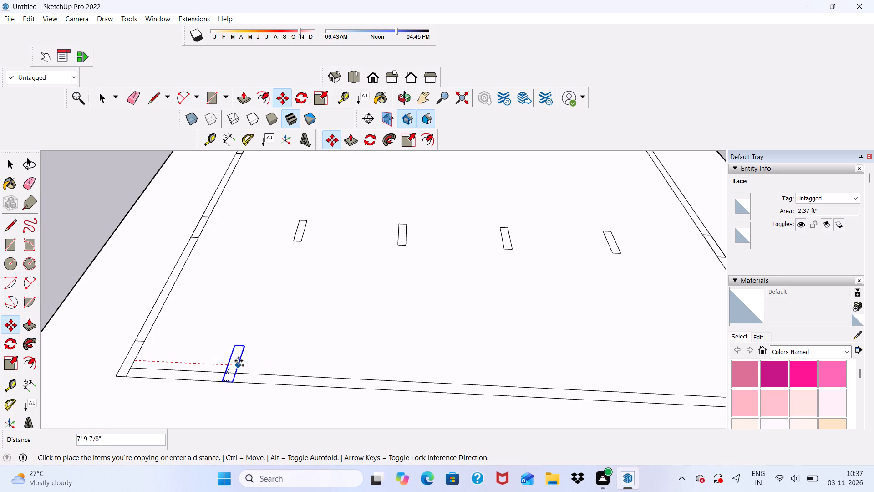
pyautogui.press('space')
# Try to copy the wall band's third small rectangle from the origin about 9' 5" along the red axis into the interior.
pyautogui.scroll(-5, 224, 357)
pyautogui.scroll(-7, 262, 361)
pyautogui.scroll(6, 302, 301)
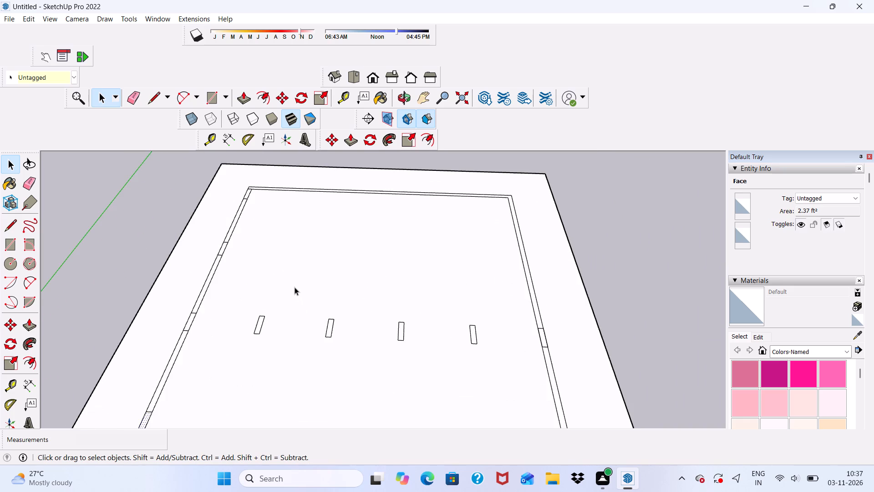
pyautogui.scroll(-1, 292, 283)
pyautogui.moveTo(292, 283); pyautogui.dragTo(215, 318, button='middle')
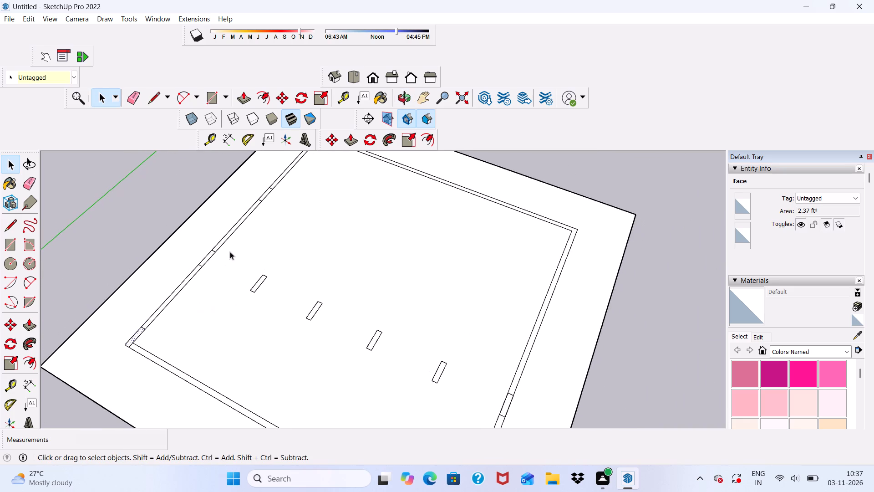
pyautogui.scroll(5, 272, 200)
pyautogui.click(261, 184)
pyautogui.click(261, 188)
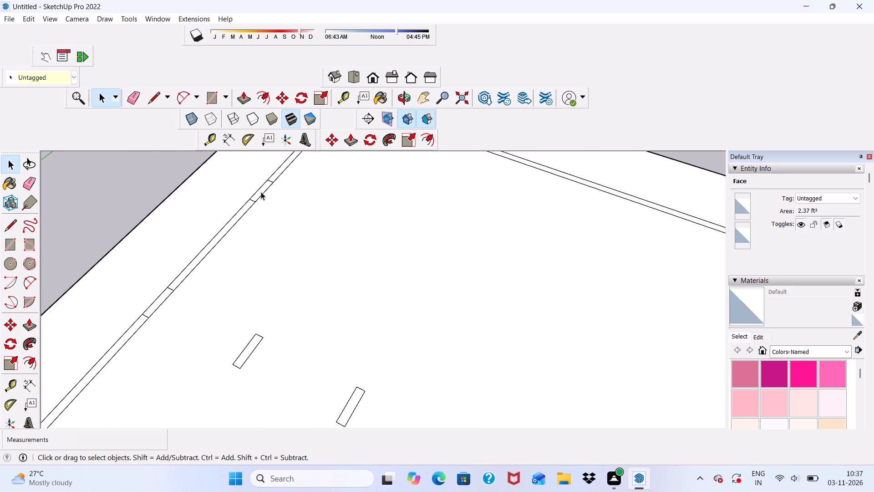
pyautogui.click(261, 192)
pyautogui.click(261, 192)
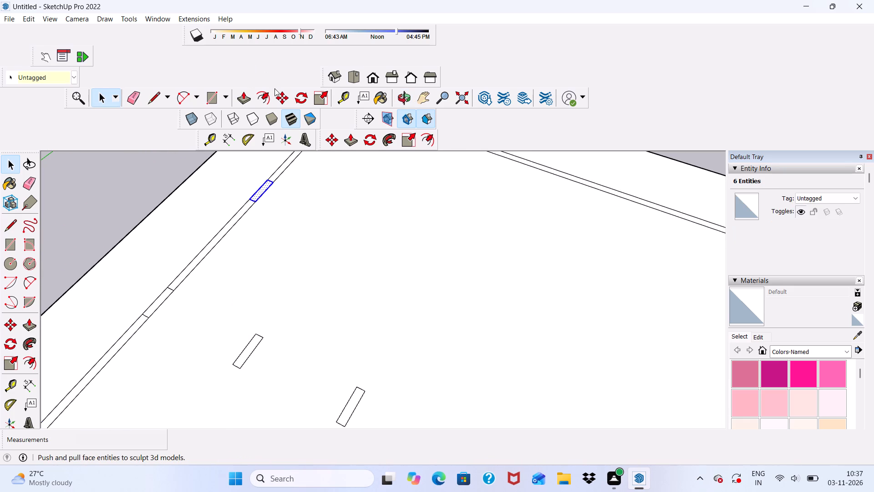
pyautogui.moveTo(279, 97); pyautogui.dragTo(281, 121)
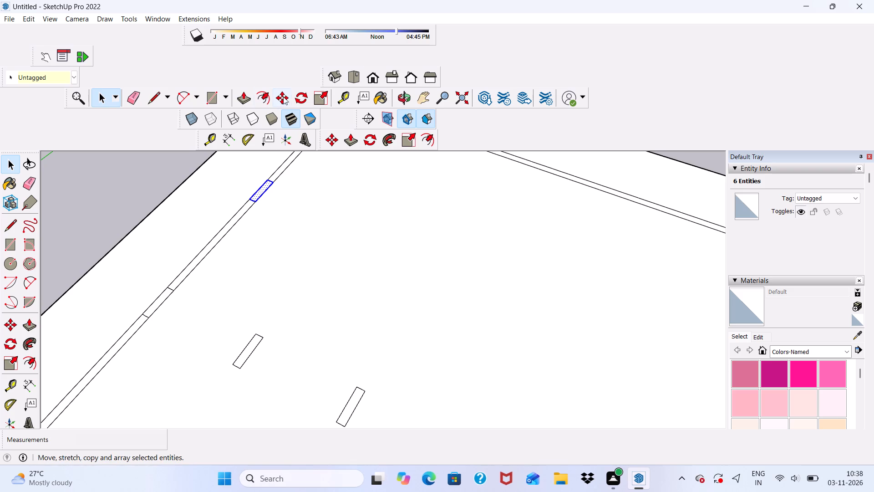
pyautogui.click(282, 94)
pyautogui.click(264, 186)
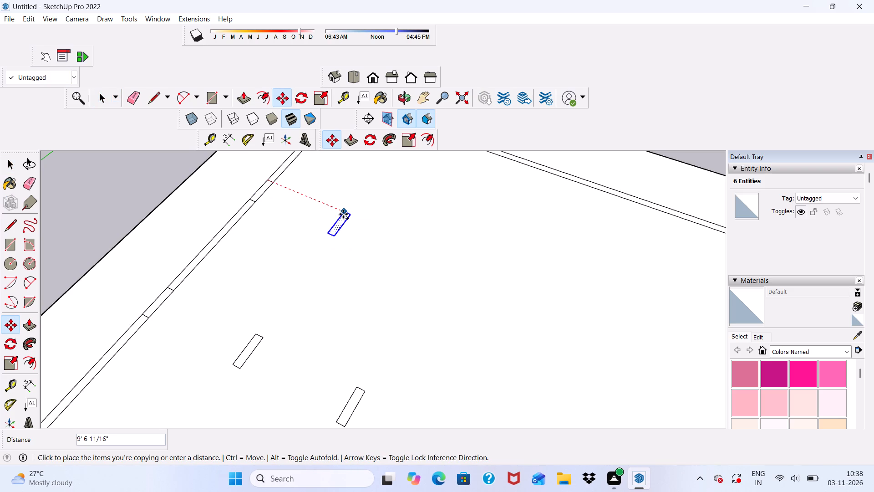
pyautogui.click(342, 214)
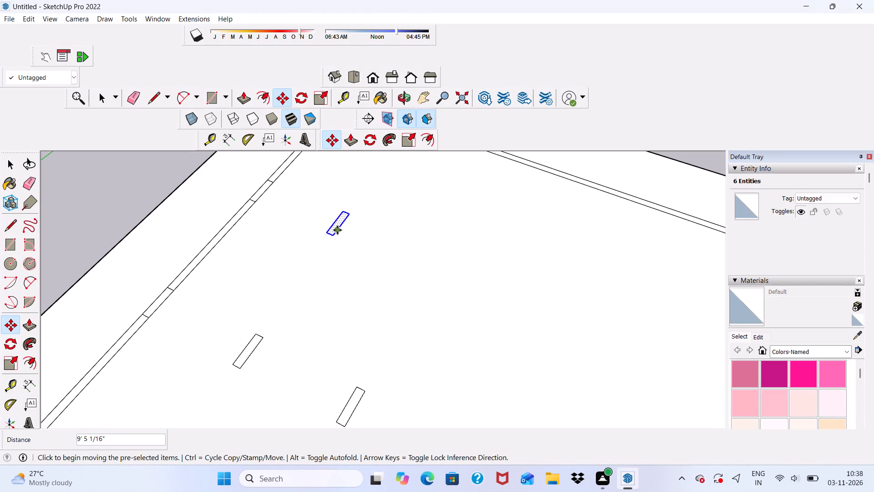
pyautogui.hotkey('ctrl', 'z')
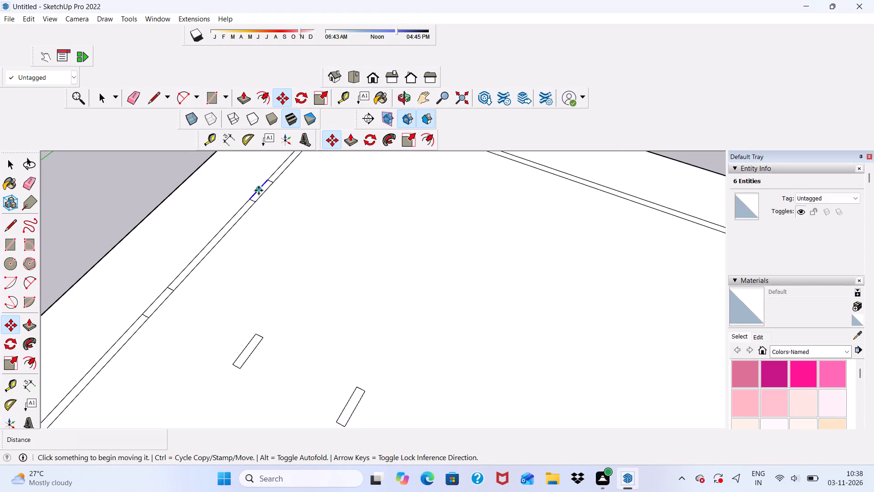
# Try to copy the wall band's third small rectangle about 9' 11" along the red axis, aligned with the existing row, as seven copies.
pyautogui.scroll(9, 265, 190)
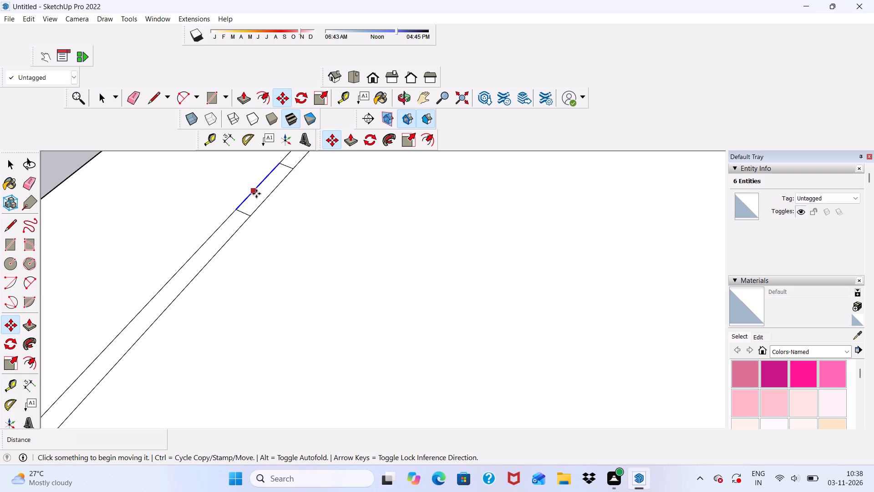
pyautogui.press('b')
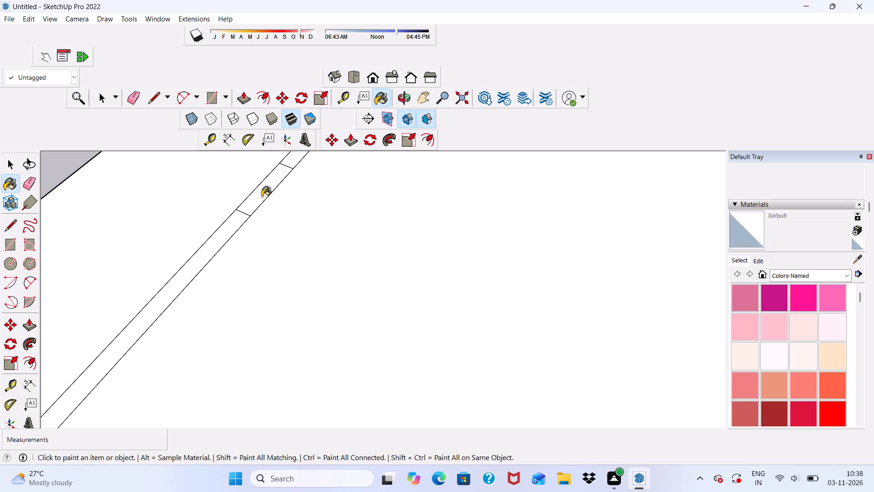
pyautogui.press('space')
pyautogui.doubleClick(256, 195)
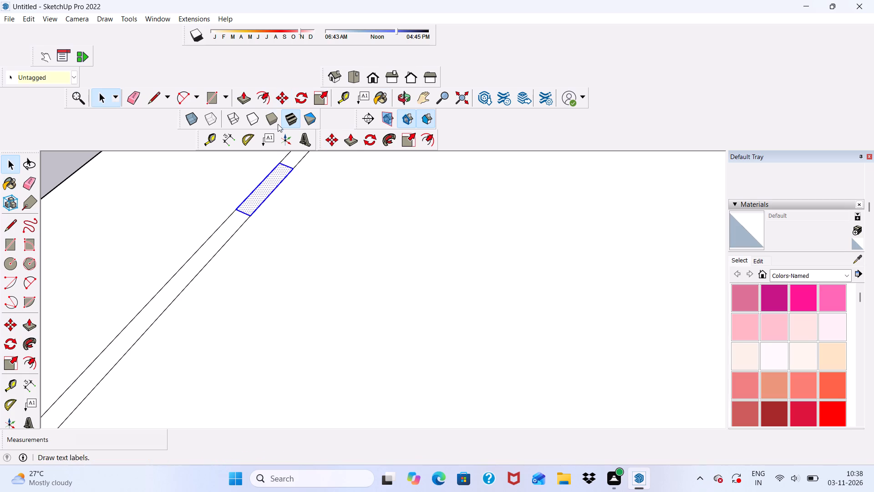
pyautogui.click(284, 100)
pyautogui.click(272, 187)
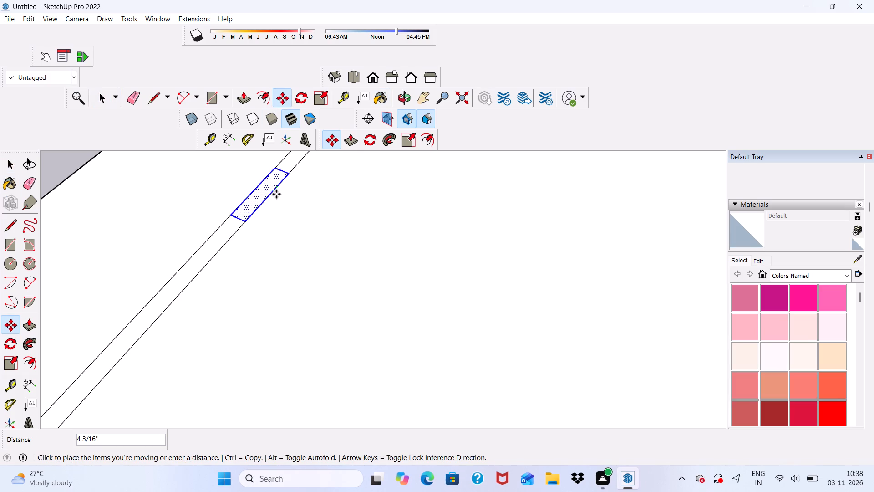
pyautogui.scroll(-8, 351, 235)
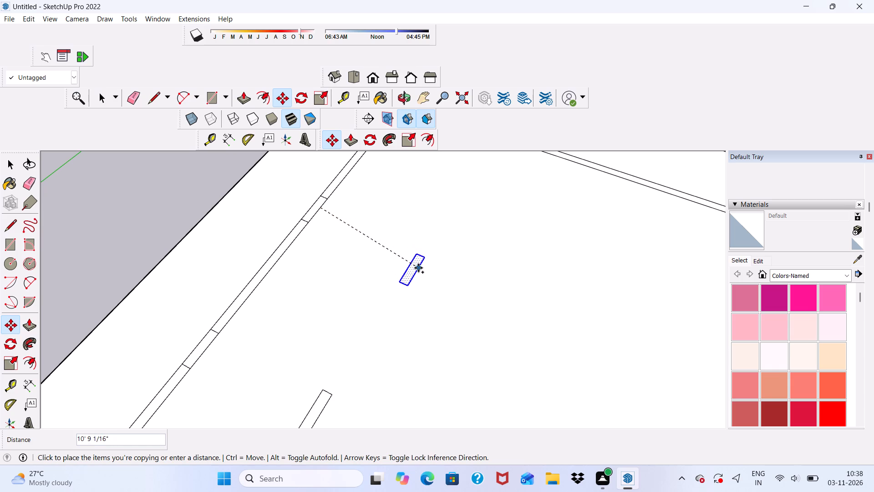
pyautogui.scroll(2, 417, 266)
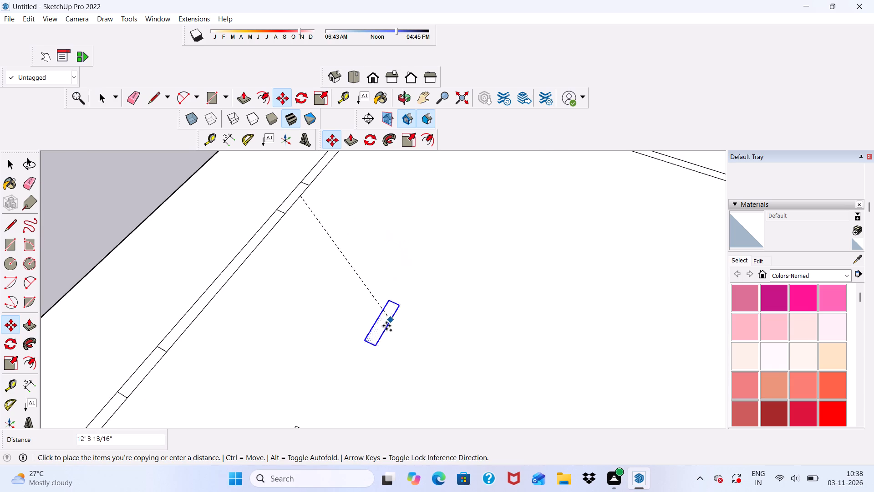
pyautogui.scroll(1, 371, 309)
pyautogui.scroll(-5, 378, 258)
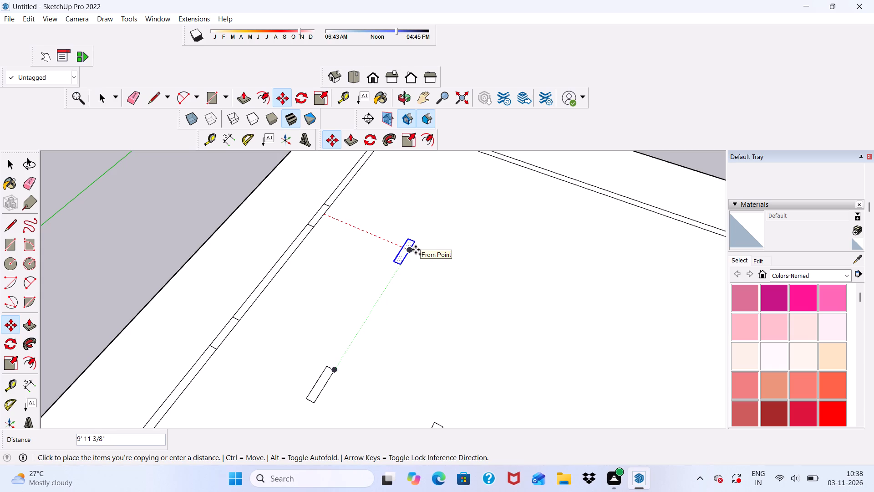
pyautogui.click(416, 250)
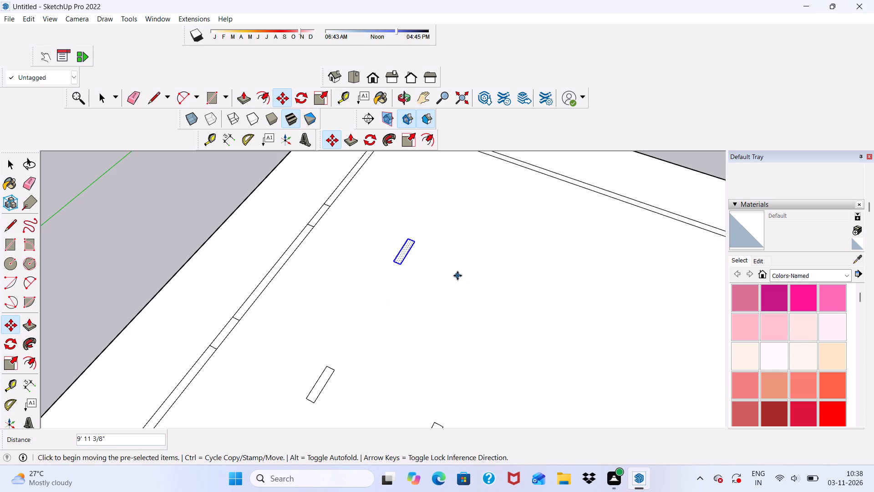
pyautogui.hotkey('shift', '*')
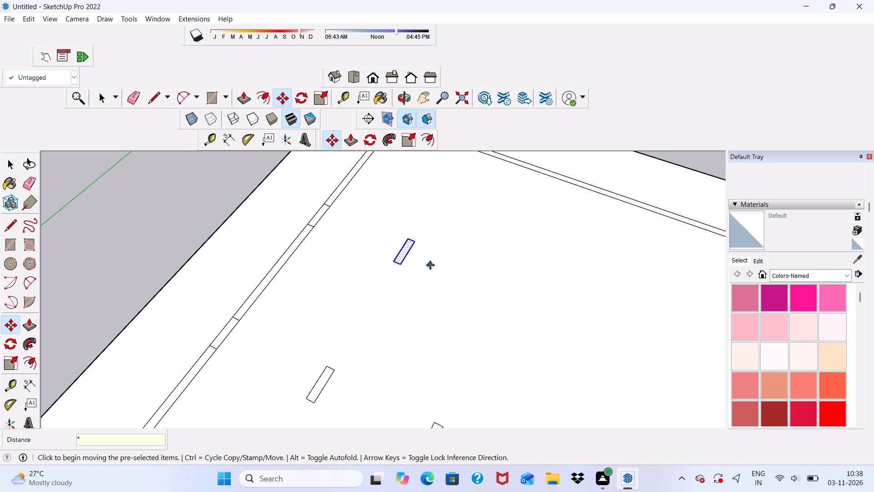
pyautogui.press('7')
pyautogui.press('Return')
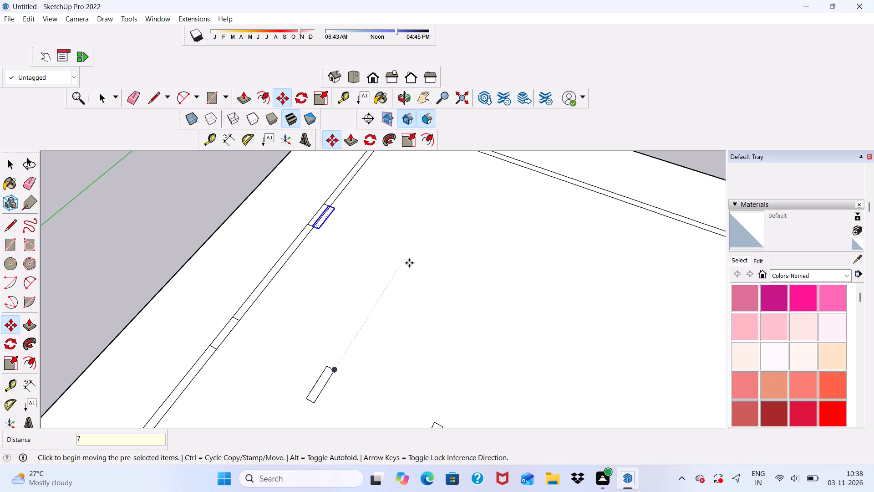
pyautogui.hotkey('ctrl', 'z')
# Copy the wall band's third small rectangle from the origin about 10' 5" along the red axis into the interior, as ten copies.
pyautogui.scroll(2, 338, 235)
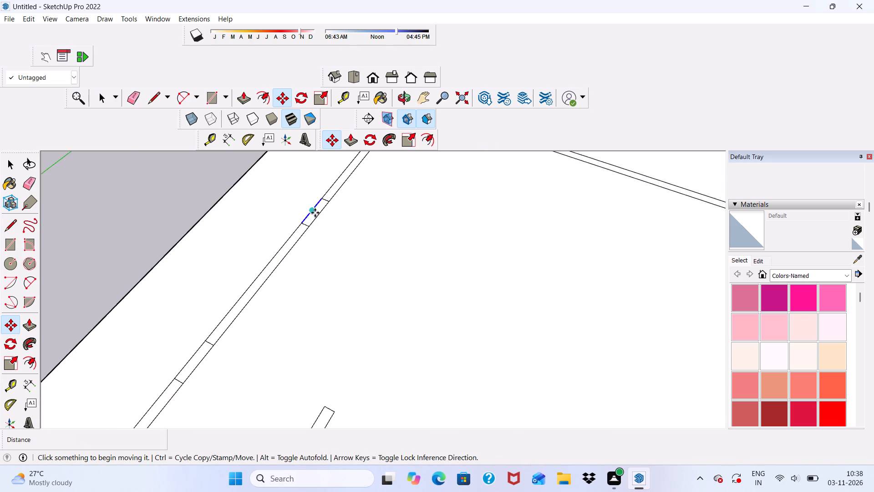
pyautogui.scroll(8, 320, 218)
pyautogui.click(311, 208)
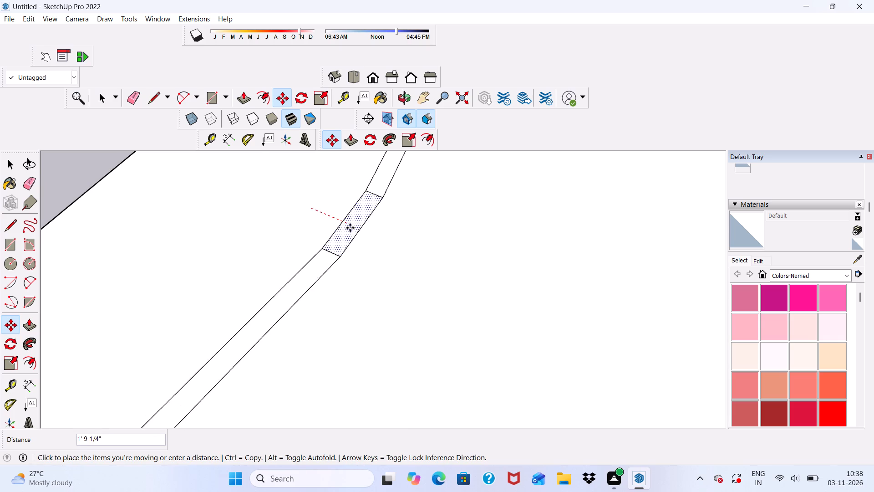
pyautogui.scroll(-4, 335, 231)
pyautogui.scroll(-5, 361, 185)
pyautogui.scroll(-1, 396, 215)
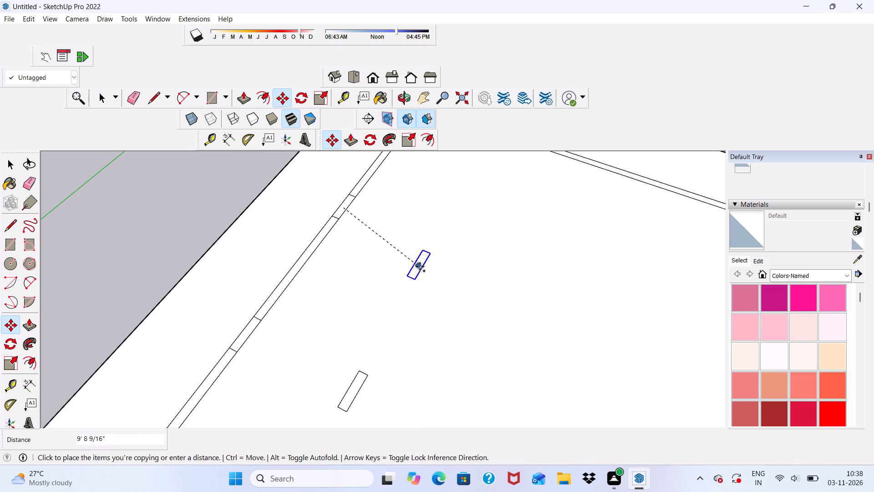
pyautogui.scroll(2, 430, 254)
pyautogui.scroll(-4, 469, 235)
pyautogui.scroll(2, 471, 273)
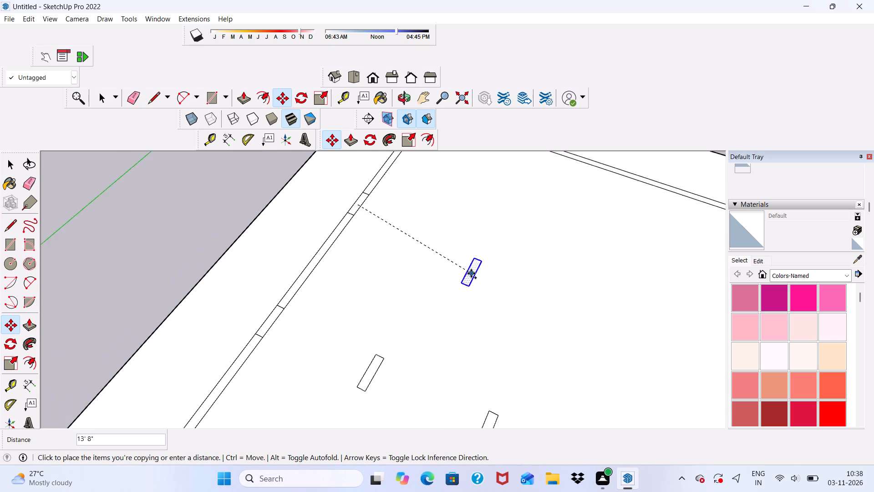
pyautogui.scroll(3, 471, 273)
pyautogui.scroll(-11, 453, 260)
pyautogui.moveTo(458, 272); pyautogui.dragTo(427, 288, button='middle')
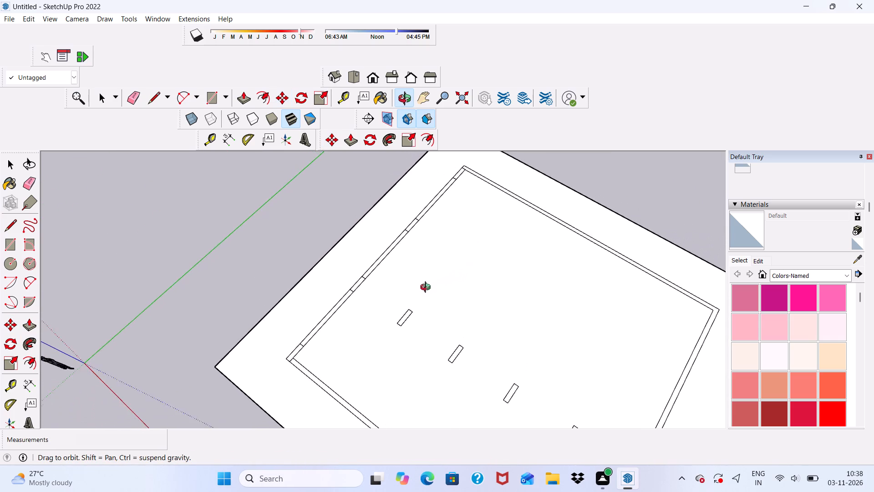
pyautogui.moveTo(427, 288); pyautogui.dragTo(404, 307, button='middle')
pyautogui.scroll(7, 486, 277)
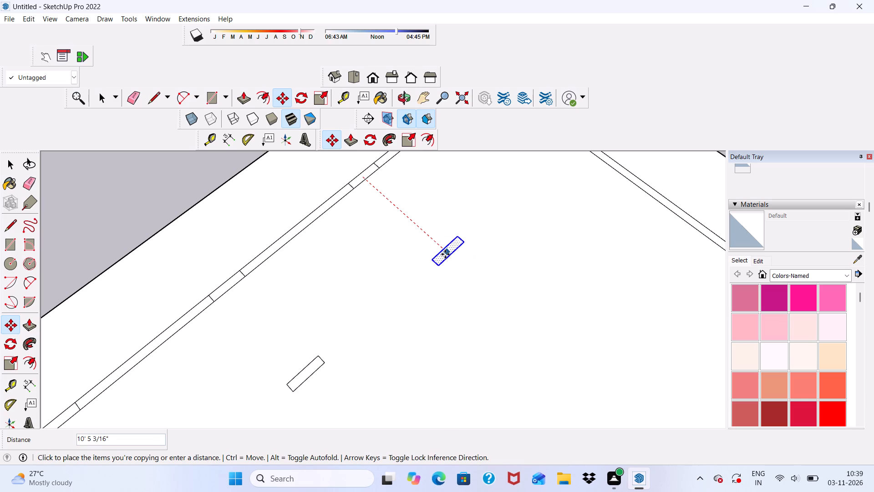
pyautogui.click(445, 254)
pyautogui.hotkey('shift', '*')
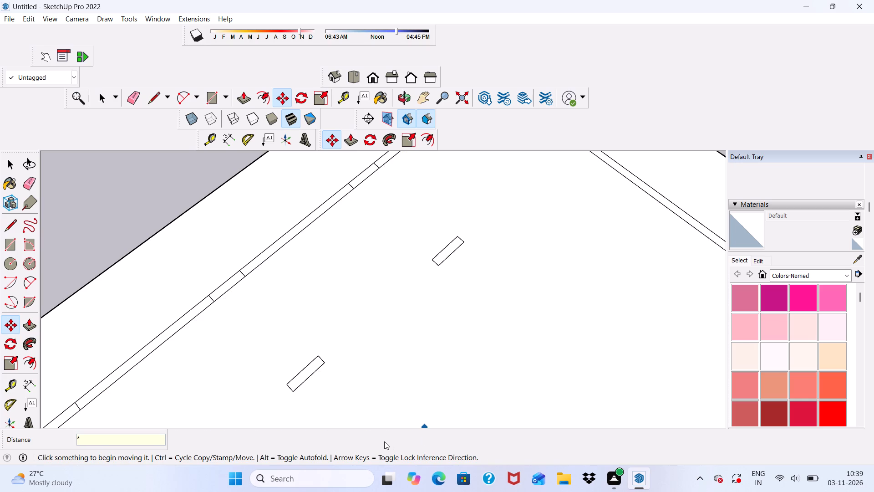
pyautogui.write('10')
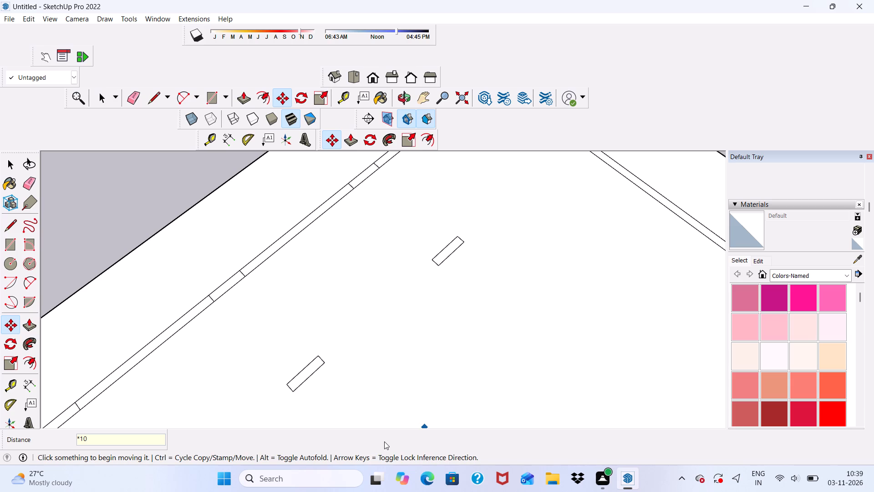
pyautogui.press('Return')
pyautogui.press('Return')
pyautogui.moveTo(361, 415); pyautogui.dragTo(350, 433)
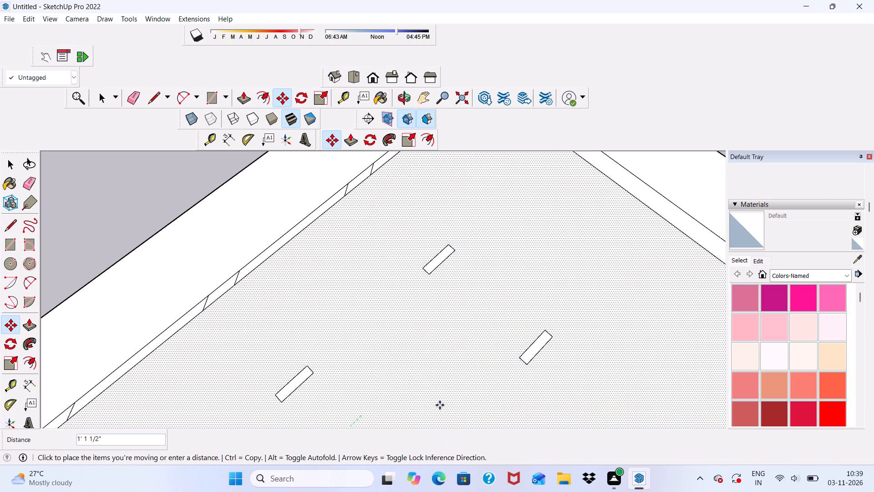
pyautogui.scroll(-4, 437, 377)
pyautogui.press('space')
# Move the new row's fifth rectangle about 2' 10" back along the red axis into the opposite wall band.
pyautogui.scroll(-4, 361, 337)
pyautogui.scroll(2, 368, 276)
pyautogui.scroll(-5, 369, 274)
pyautogui.moveTo(379, 275); pyautogui.dragTo(400, 279)
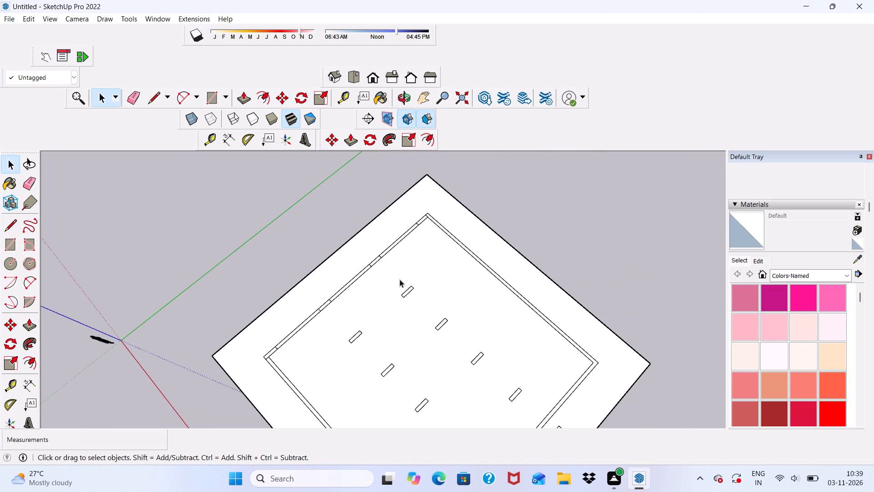
pyautogui.moveTo(400, 279); pyautogui.dragTo(407, 279)
pyautogui.moveTo(409, 283); pyautogui.dragTo(574, 256, button='middle')
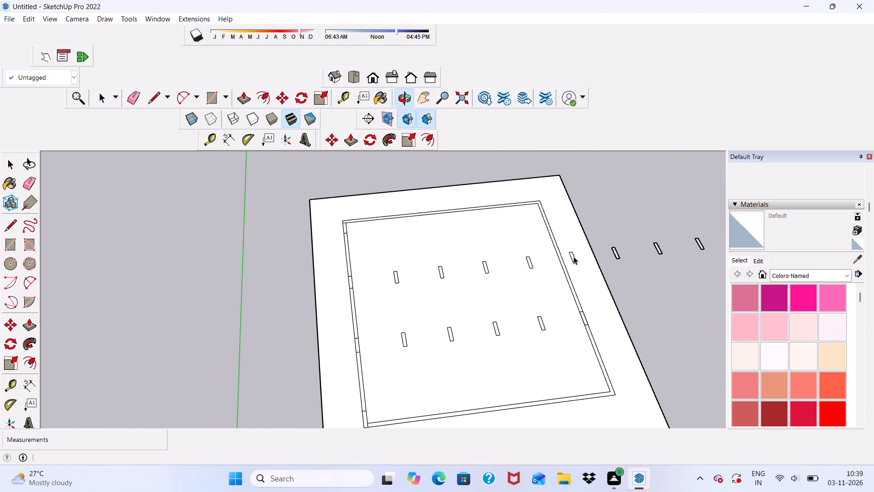
pyautogui.click(283, 95)
pyautogui.scroll(4, 655, 308)
pyautogui.scroll(5, 523, 213)
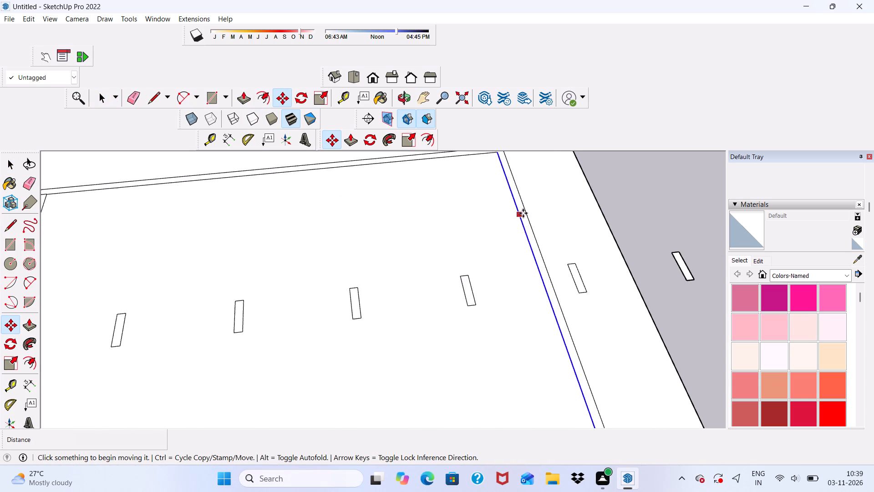
pyautogui.scroll(5, 523, 213)
pyautogui.scroll(5, 583, 271)
pyautogui.click(555, 282)
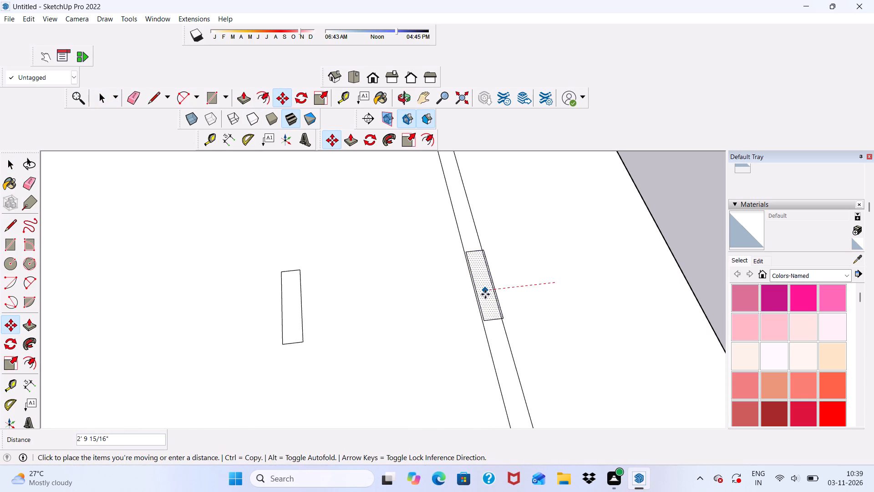
pyautogui.scroll(1, 486, 301)
pyautogui.click(486, 301)
pyautogui.scroll(-5, 474, 289)
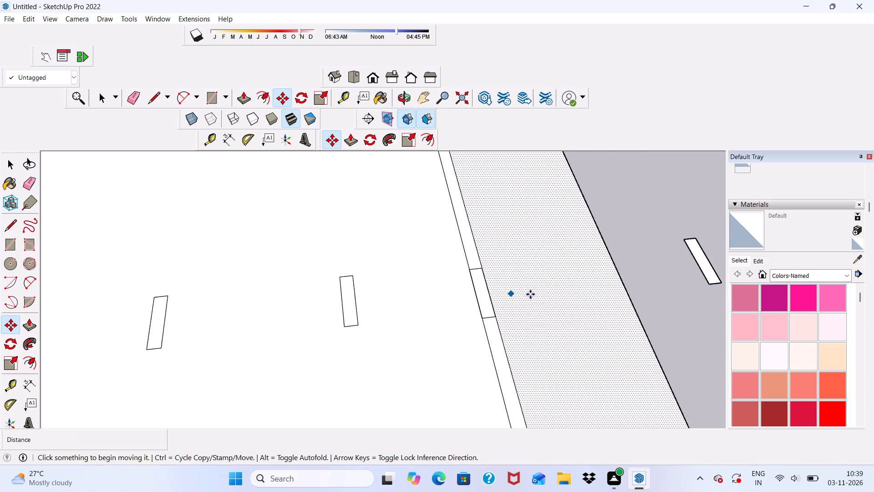
# Copy the small rectangle at the wall band's far corner about 9' 8" into the interior.
pyautogui.press('space')
pyautogui.scroll(-5, 549, 272)
pyautogui.click(621, 267)
pyautogui.scroll(-8, 576, 282)
pyautogui.moveTo(520, 282); pyautogui.dragTo(511, 286, button='middle')
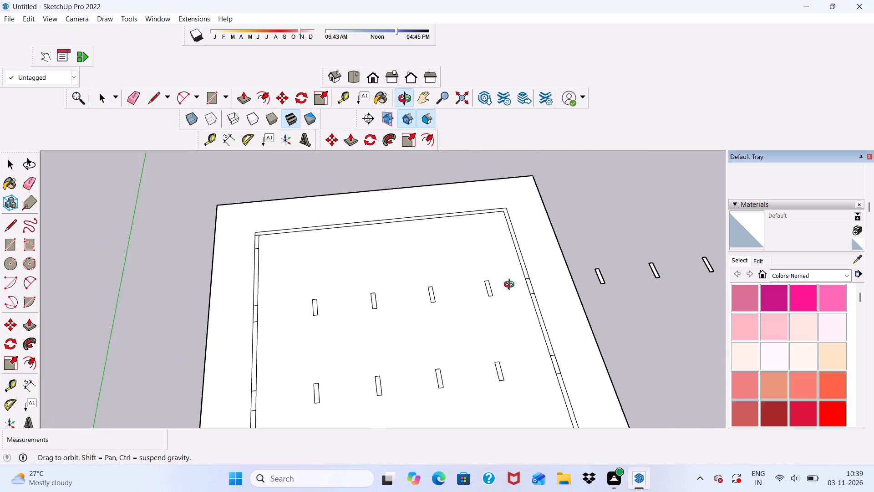
pyautogui.moveTo(511, 286); pyautogui.dragTo(428, 316, button='middle')
pyautogui.scroll(6, 303, 203)
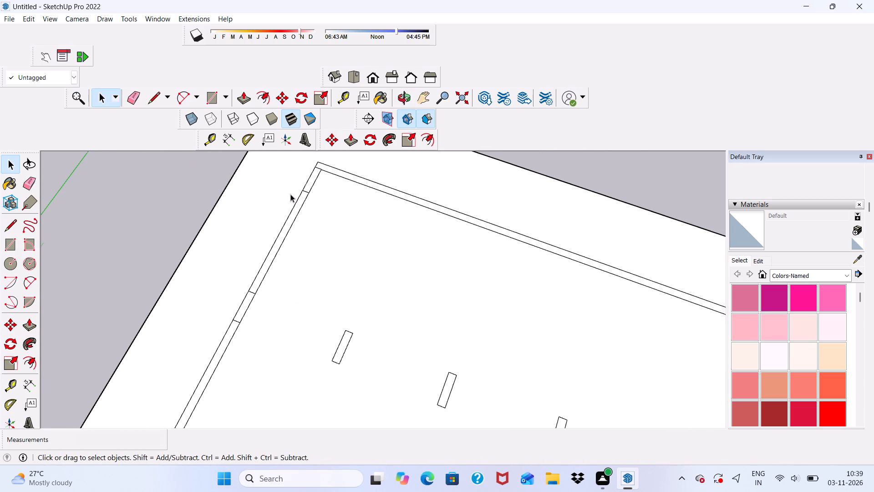
pyautogui.doubleClick(312, 178)
pyautogui.click(144, 173)
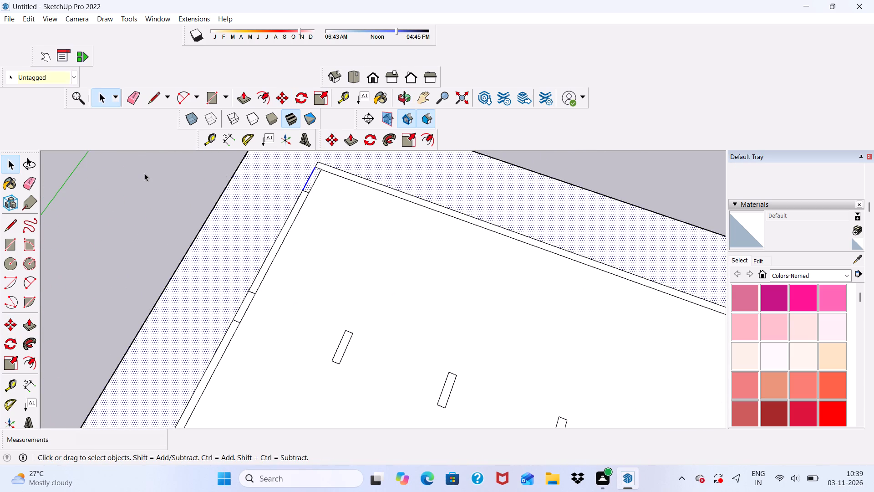
pyautogui.scroll(9, 330, 205)
pyautogui.doubleClick(301, 164)
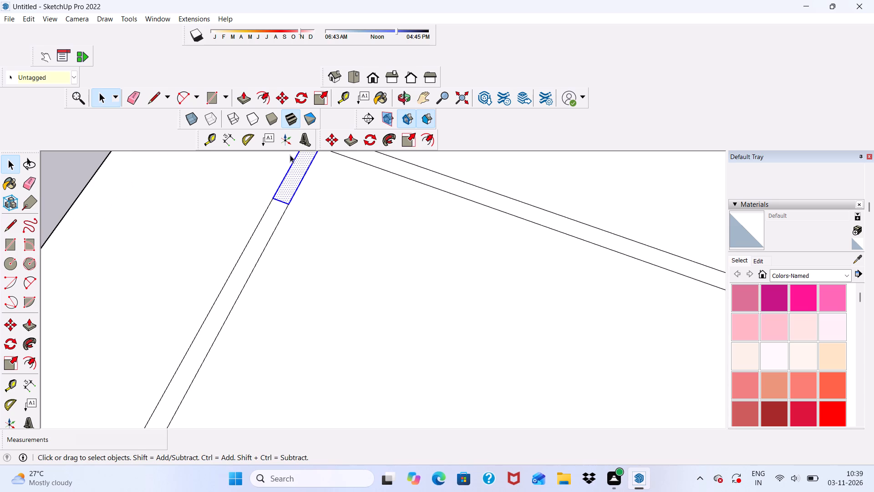
pyautogui.click(283, 96)
pyautogui.click(295, 168)
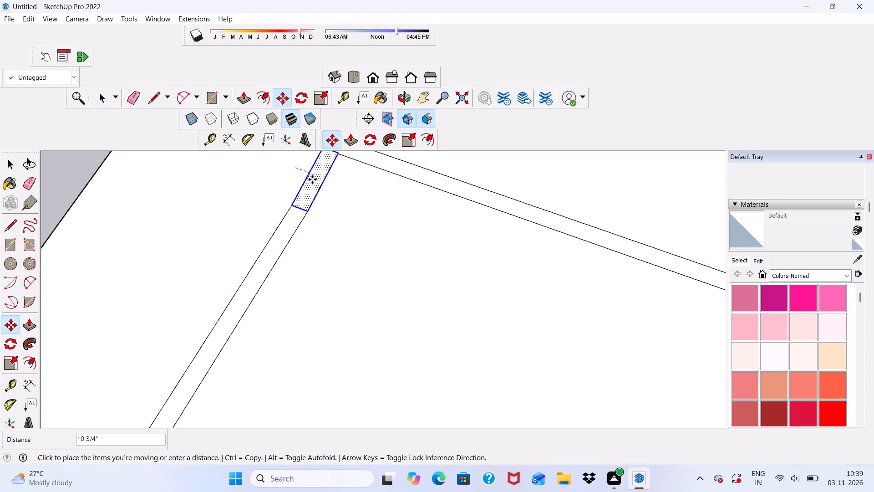
pyautogui.scroll(-4, 356, 213)
pyautogui.scroll(-7, 363, 174)
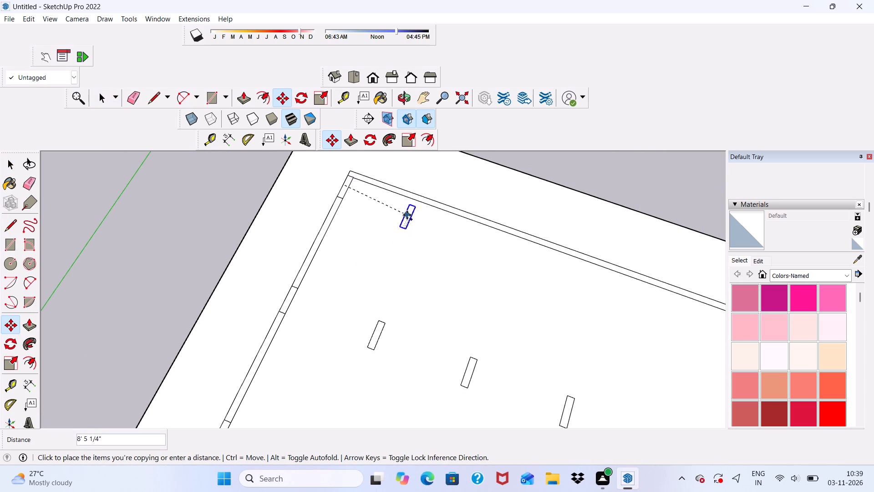
pyautogui.scroll(3, 407, 215)
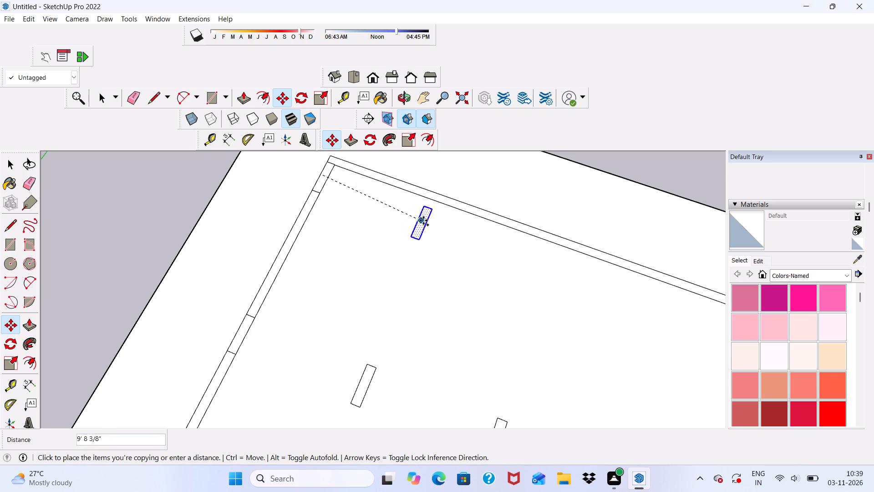
pyautogui.click(425, 220)
# Repeat the corner rectangle's copy at the same spacing as a row of seven copies.
pyautogui.scroll(-7, 391, 232)
pyautogui.scroll(1, 406, 267)
pyautogui.moveTo(406, 267); pyautogui.dragTo(445, 179, button='middle')
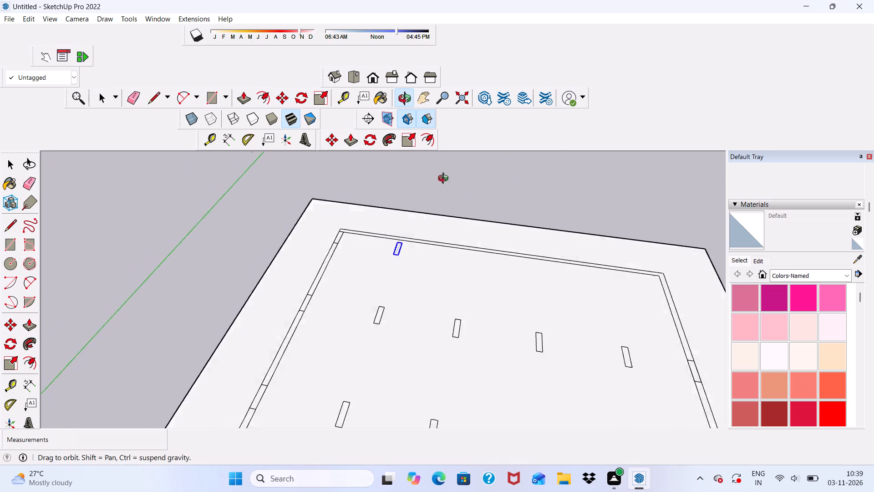
pyautogui.moveTo(445, 179); pyautogui.dragTo(420, 209, button='middle')
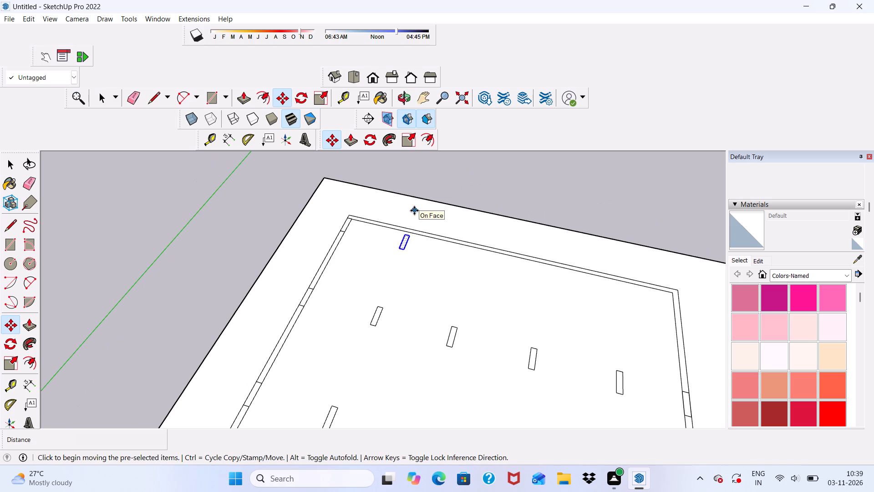
pyautogui.hotkey('shift', '*')
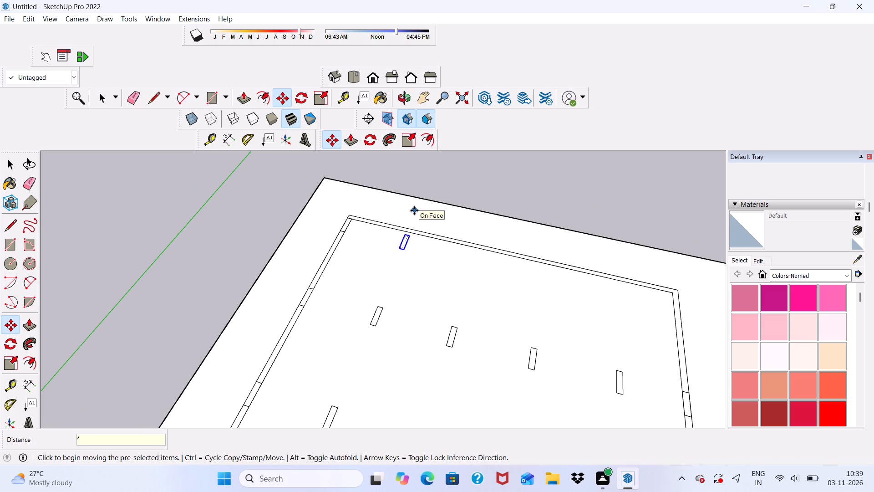
pyautogui.press('8')
pyautogui.press('BackSpace')
pyautogui.press('7')
pyautogui.press('Return')
pyautogui.press('space')
# Erase the two rectangle copies of the newest row that lie outside the outer border.
pyautogui.scroll(-5, 397, 240)
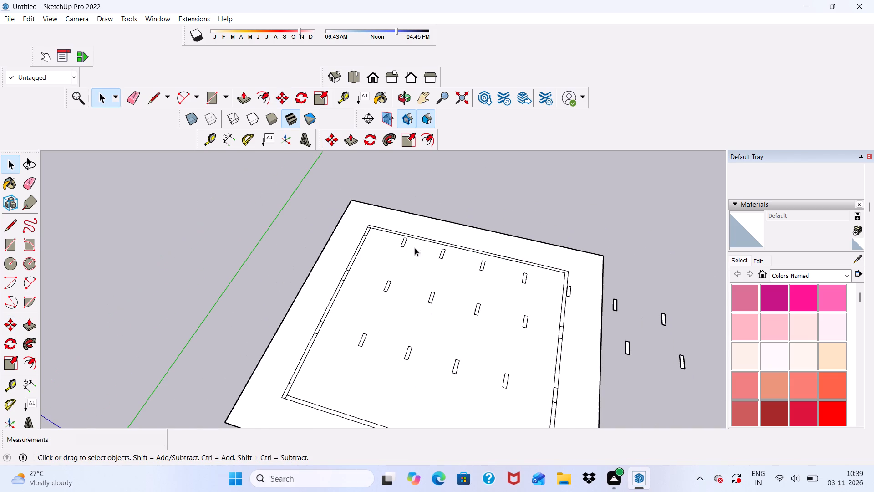
pyautogui.click(133, 99)
pyautogui.scroll(4, 644, 342)
pyautogui.scroll(5, 606, 285)
pyautogui.moveTo(606, 285); pyautogui.dragTo(606, 287)
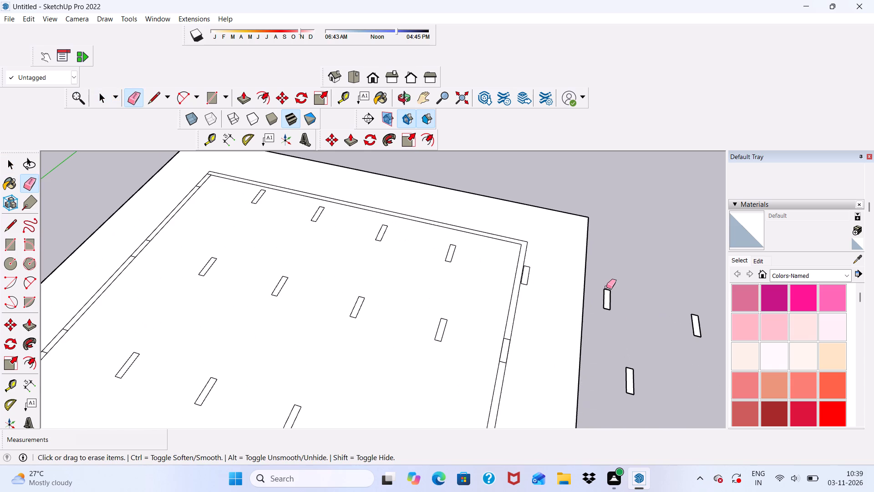
pyautogui.moveTo(606, 287); pyautogui.dragTo(615, 307)
pyautogui.click(615, 304)
pyautogui.moveTo(615, 303); pyautogui.dragTo(613, 299)
pyautogui.moveTo(611, 290); pyautogui.dragTo(627, 302)
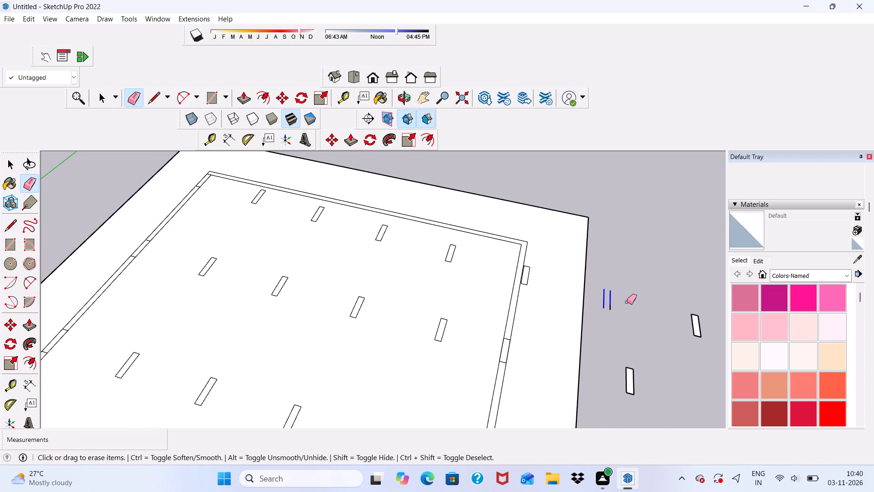
pyautogui.moveTo(627, 302); pyautogui.dragTo(612, 301)
pyautogui.click(612, 301)
pyautogui.moveTo(687, 319); pyautogui.dragTo(691, 322)
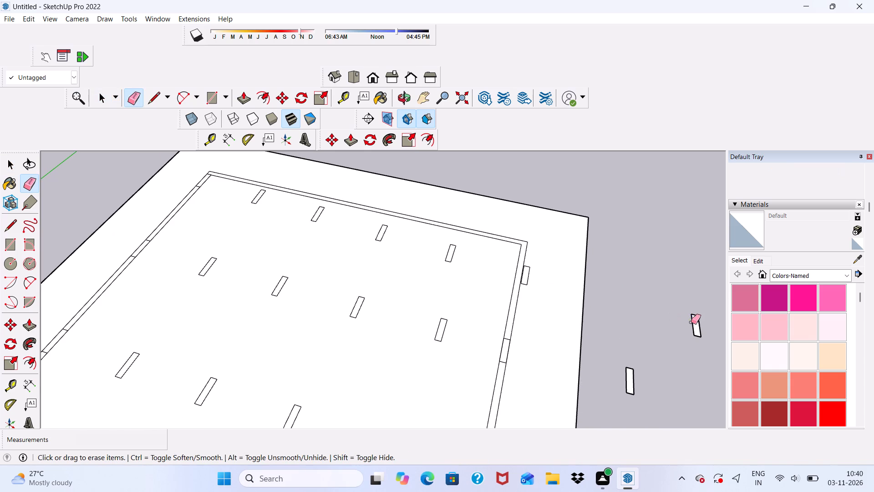
pyautogui.moveTo(691, 322); pyautogui.dragTo(698, 318)
pyautogui.moveTo(698, 314); pyautogui.dragTo(700, 319)
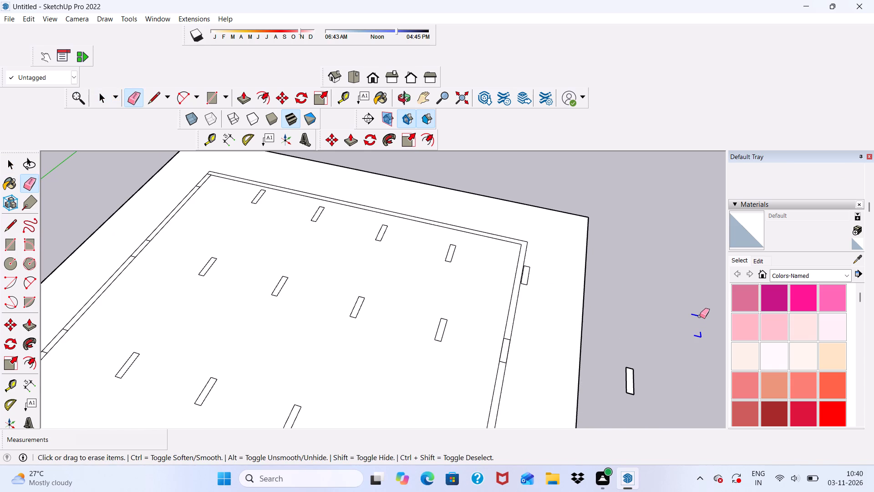
# Erase the remaining small rectangle copies of the newest row that lie outside the outer border.
pyautogui.scroll(-6, 692, 289)
pyautogui.scroll(-6, 439, 175)
pyautogui.scroll(-1, 610, 272)
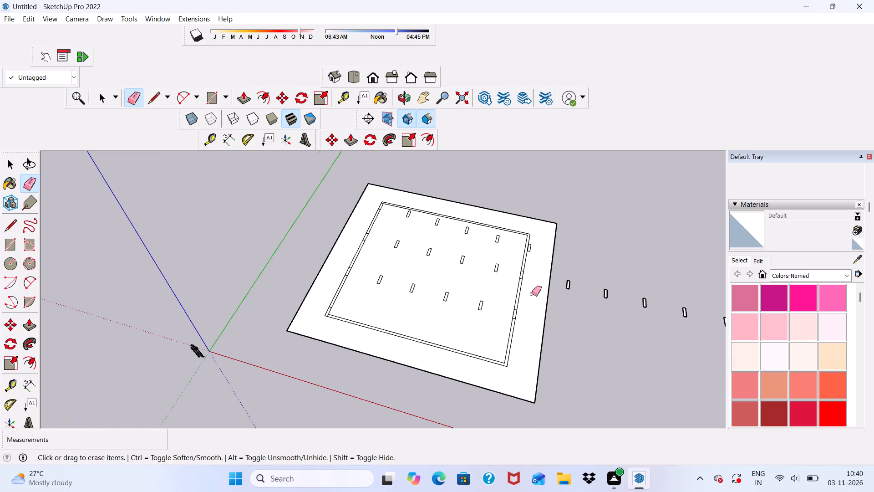
pyautogui.scroll(4, 528, 294)
pyautogui.scroll(6, 593, 277)
pyautogui.moveTo(586, 270); pyautogui.dragTo(586, 289)
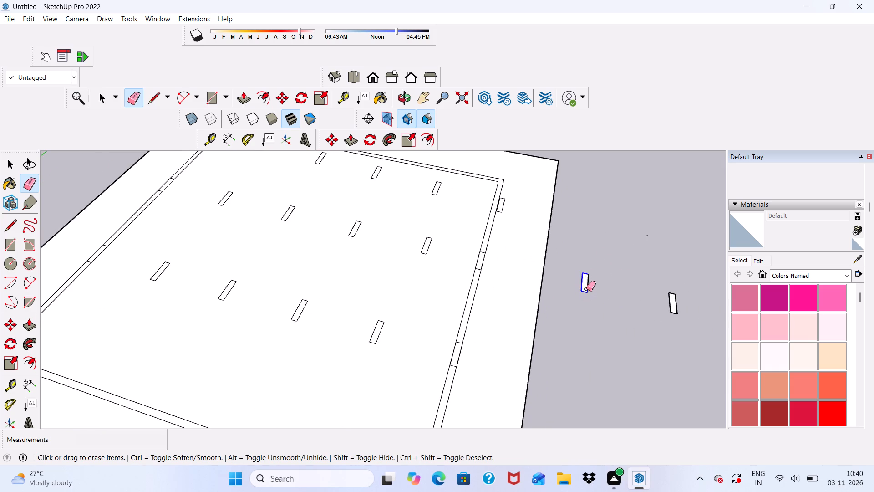
pyautogui.moveTo(586, 289); pyautogui.dragTo(591, 266)
pyautogui.scroll(-11, 566, 269)
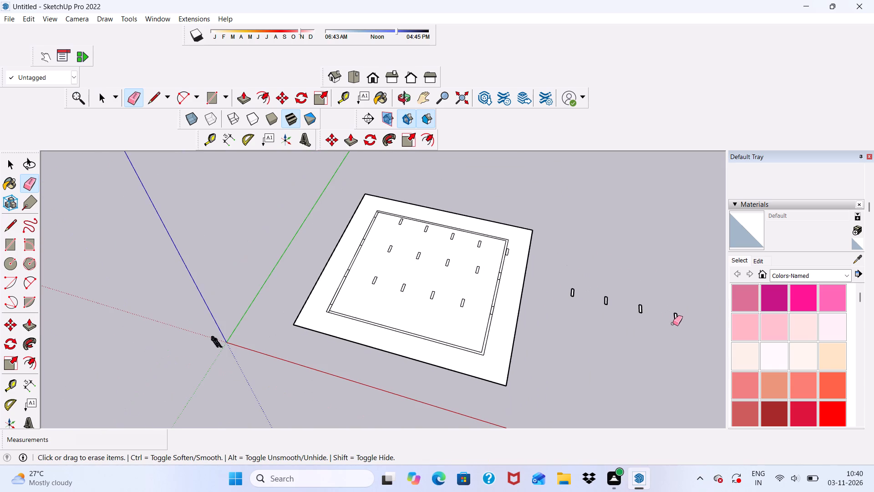
pyautogui.scroll(3, 674, 323)
pyautogui.moveTo(677, 320); pyautogui.dragTo(541, 287)
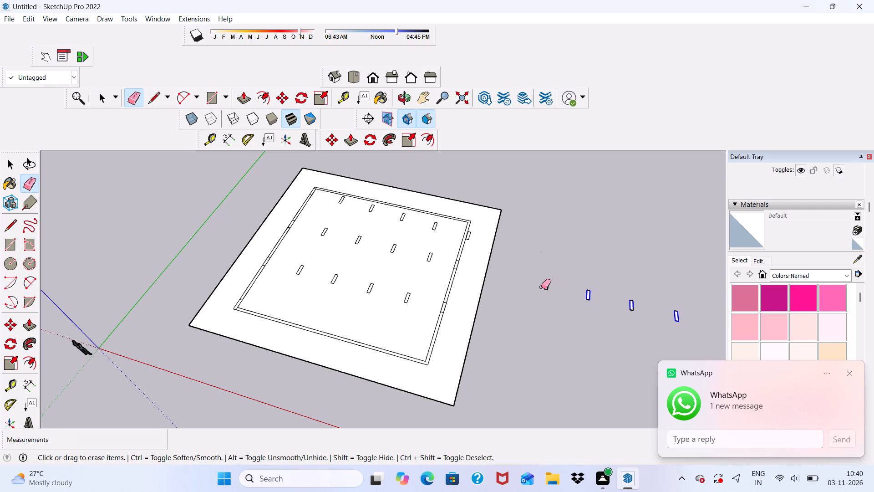
pyautogui.moveTo(541, 287); pyautogui.dragTo(592, 288)
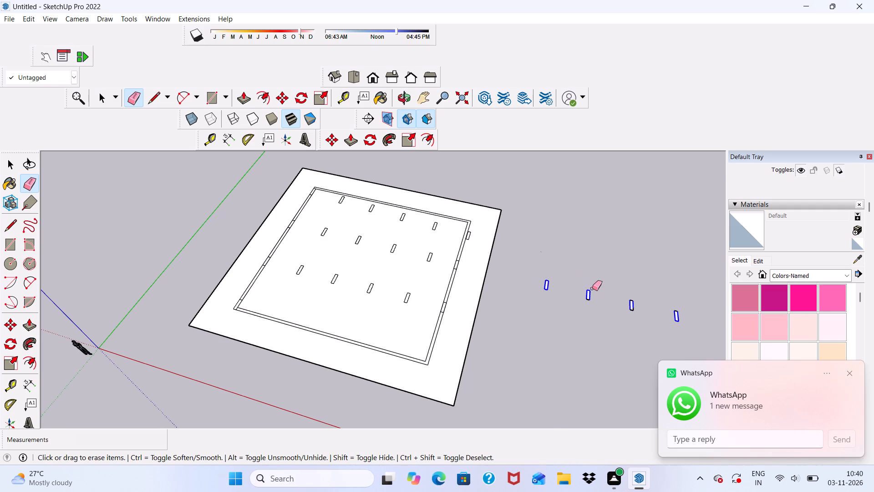
pyautogui.moveTo(592, 288); pyautogui.dragTo(632, 307)
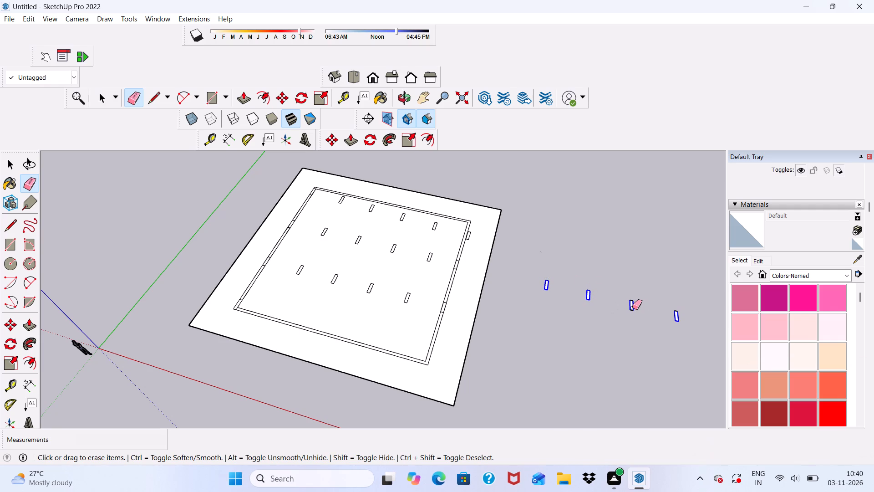
pyautogui.moveTo(632, 307); pyautogui.dragTo(673, 310)
pyautogui.moveTo(673, 310); pyautogui.dragTo(676, 324)
pyautogui.click(676, 324)
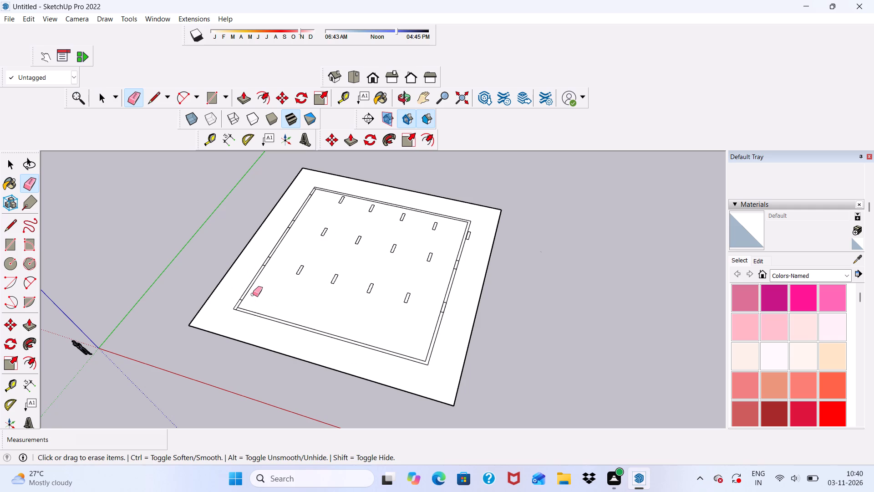
# Move the small rectangle overhanging the wall band's outer edge about 10" inward so it sits within the band.
pyautogui.press('space')
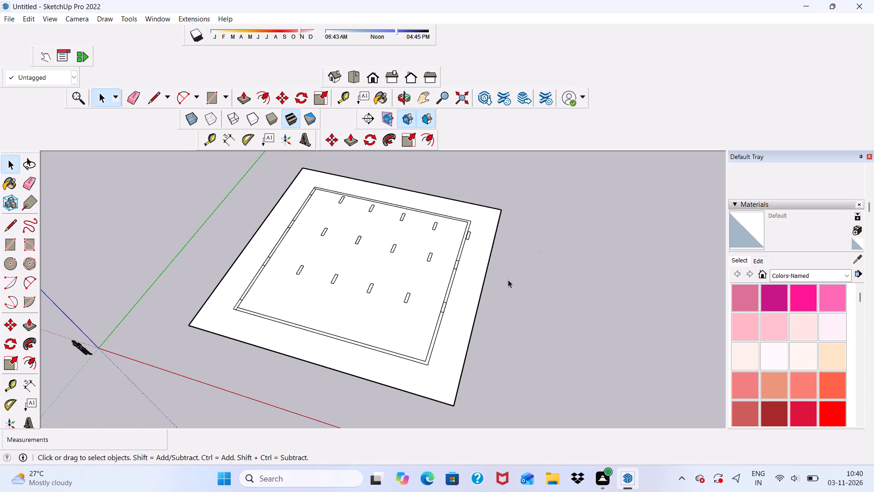
pyautogui.scroll(3, 513, 276)
pyautogui.scroll(6, 466, 238)
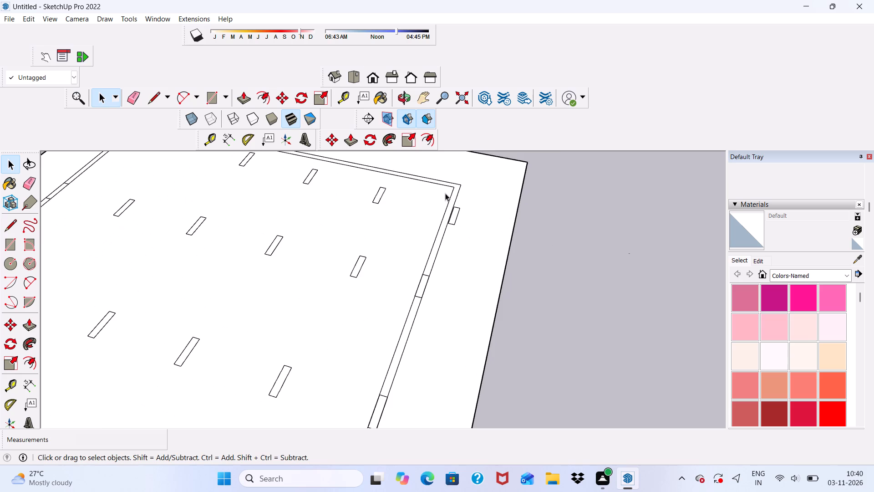
pyautogui.scroll(10, 462, 197)
pyautogui.doubleClick(447, 234)
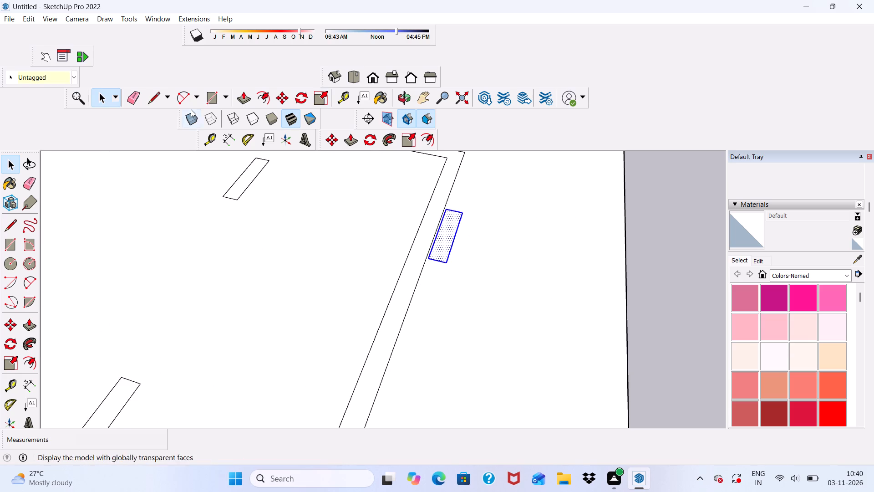
pyautogui.click(285, 100)
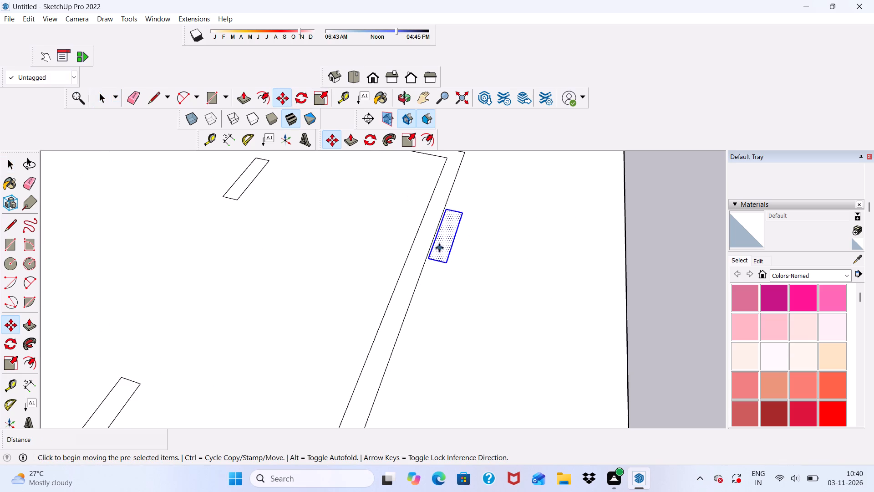
pyautogui.click(444, 248)
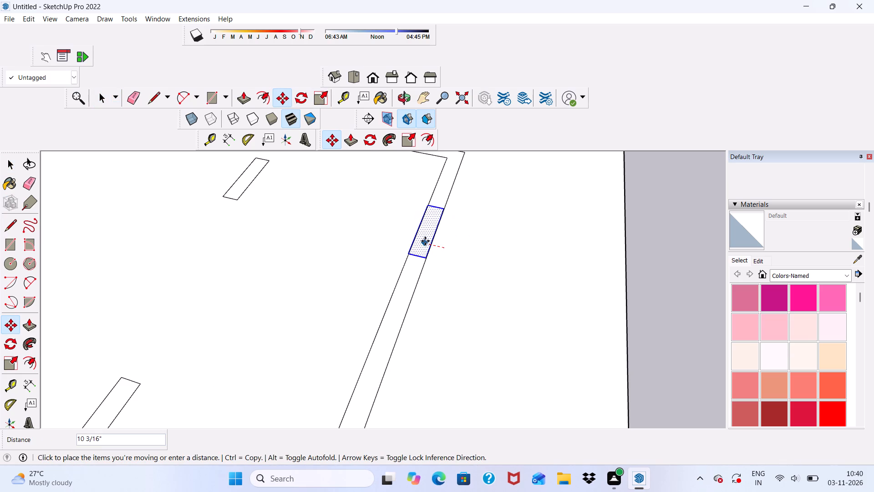
pyautogui.scroll(4, 426, 241)
pyautogui.click(426, 241)
pyautogui.scroll(-3, 427, 244)
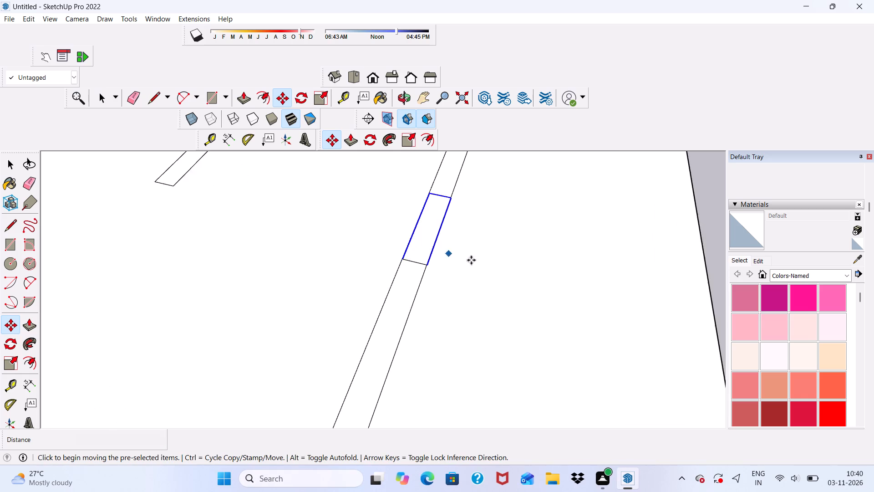
pyautogui.scroll(-2, 471, 260)
pyautogui.scroll(-8, 528, 254)
pyautogui.press('space')
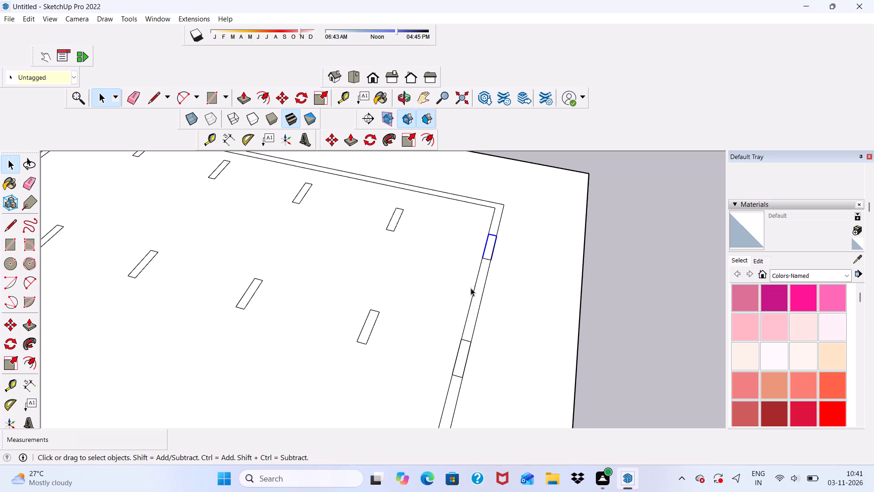
# Copy the end rectangle of the last interior row about 9' 3" diagonally toward the empty side of the floor.
pyautogui.scroll(-13, 447, 306)
pyautogui.moveTo(442, 312); pyautogui.dragTo(498, 292)
pyautogui.click(512, 274)
pyautogui.moveTo(453, 313); pyautogui.dragTo(678, 248, button='middle')
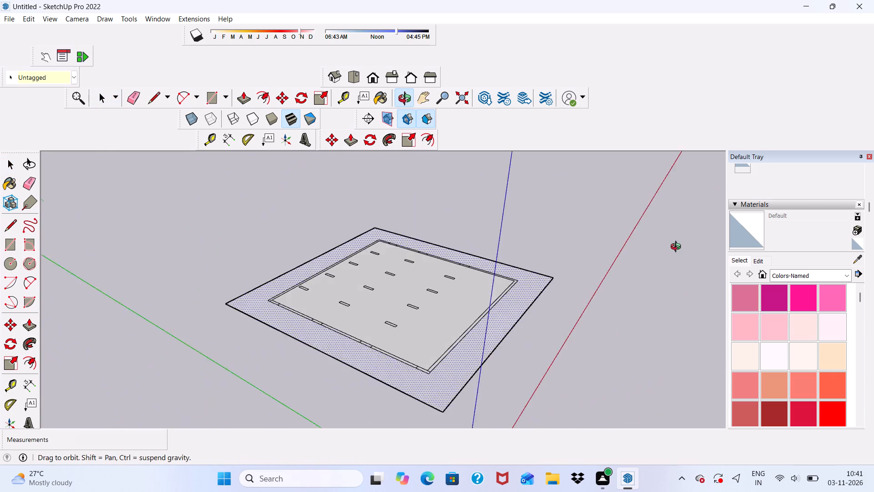
pyautogui.moveTo(678, 248); pyautogui.dragTo(574, 289, button='middle')
pyautogui.scroll(4, 366, 316)
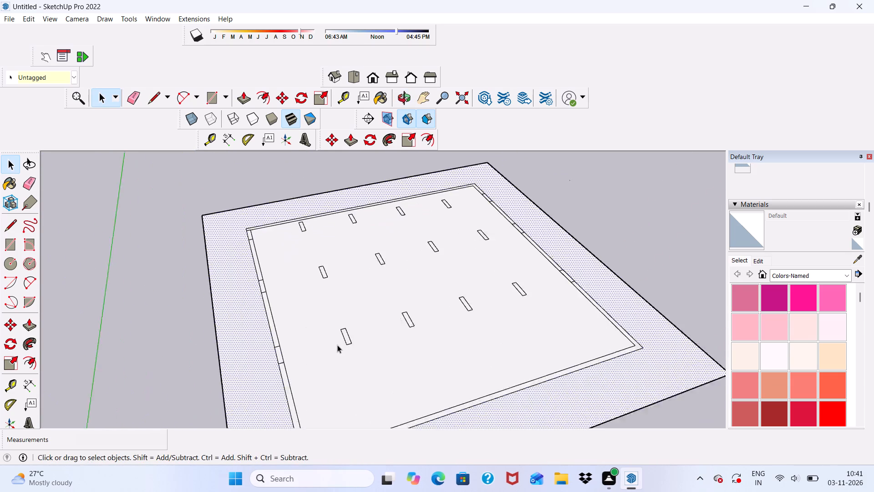
pyautogui.scroll(2, 337, 345)
pyautogui.scroll(-1, 339, 351)
pyautogui.scroll(5, 344, 354)
pyautogui.doubleClick(351, 330)
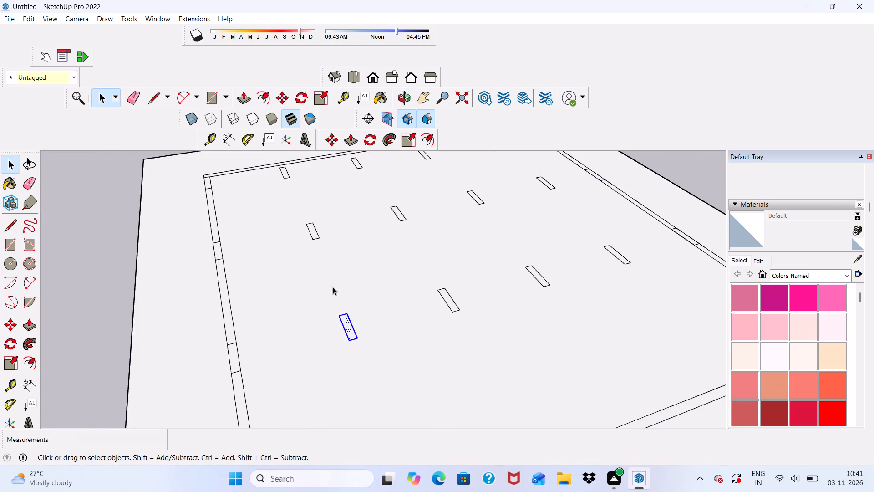
pyautogui.click(285, 97)
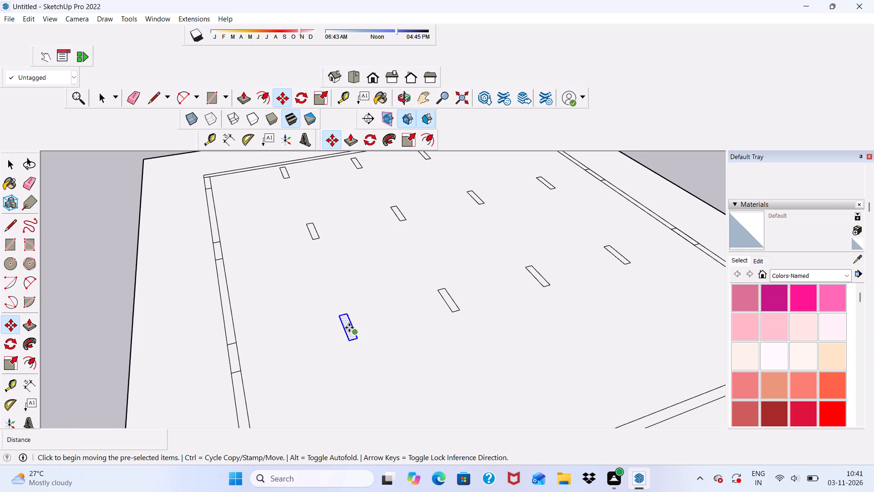
pyautogui.click(349, 328)
pyautogui.scroll(-6, 312, 328)
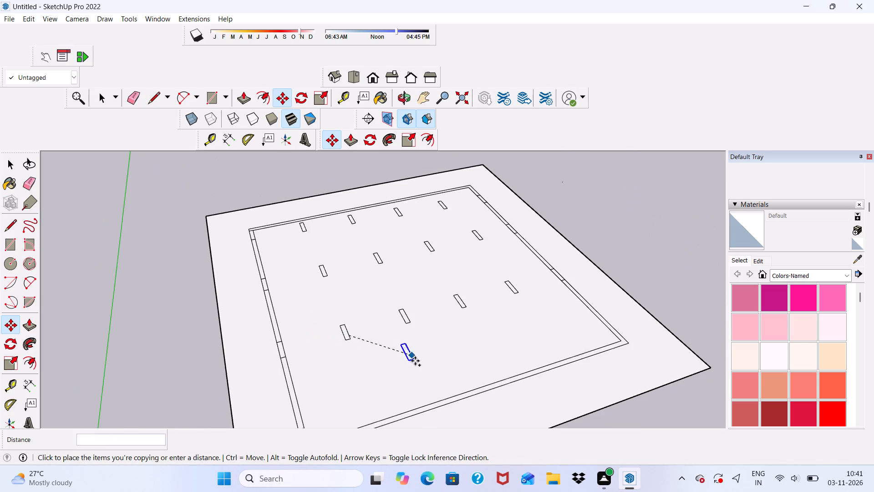
pyautogui.scroll(4, 385, 361)
pyautogui.click(404, 368)
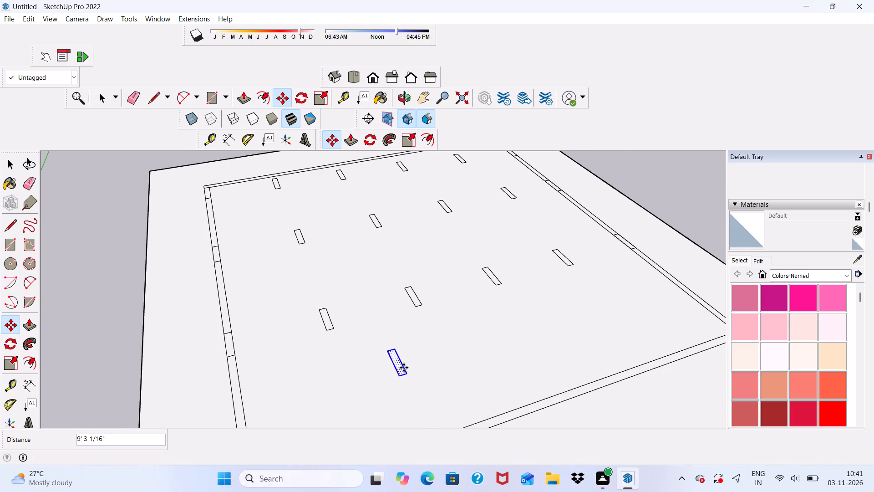
# Add two more copies to the new row, the first about 11' 7" along the red axis and the second about 18' further.
pyautogui.click(404, 369)
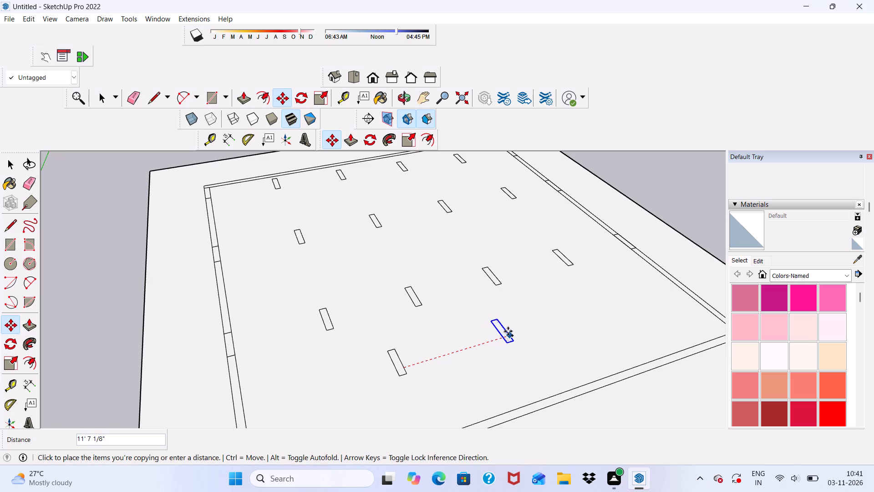
pyautogui.click(508, 331)
pyautogui.click(507, 338)
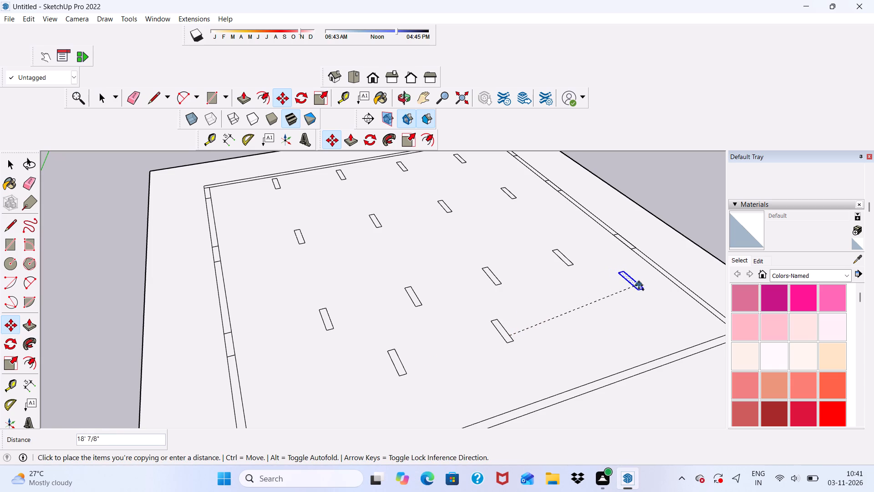
pyautogui.click(644, 290)
pyautogui.scroll(-6, 541, 295)
pyautogui.moveTo(532, 354); pyautogui.dragTo(637, 374, button='middle')
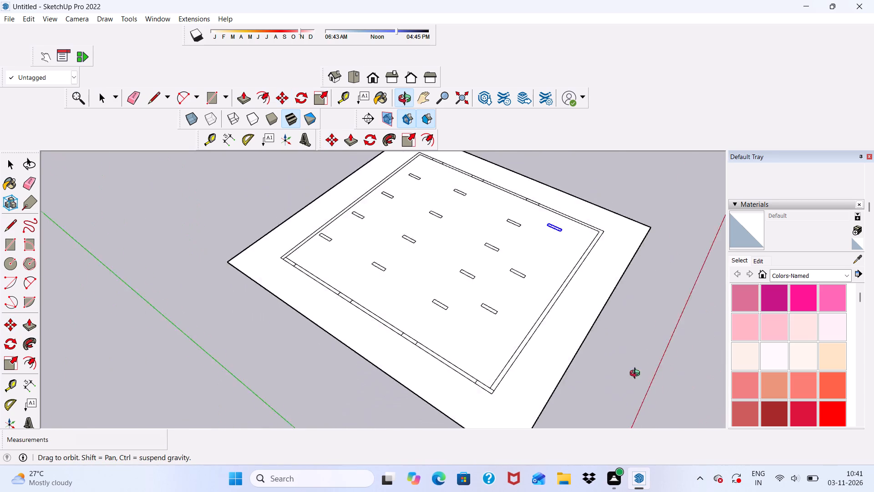
pyautogui.moveTo(637, 374); pyautogui.dragTo(581, 370, button='middle')
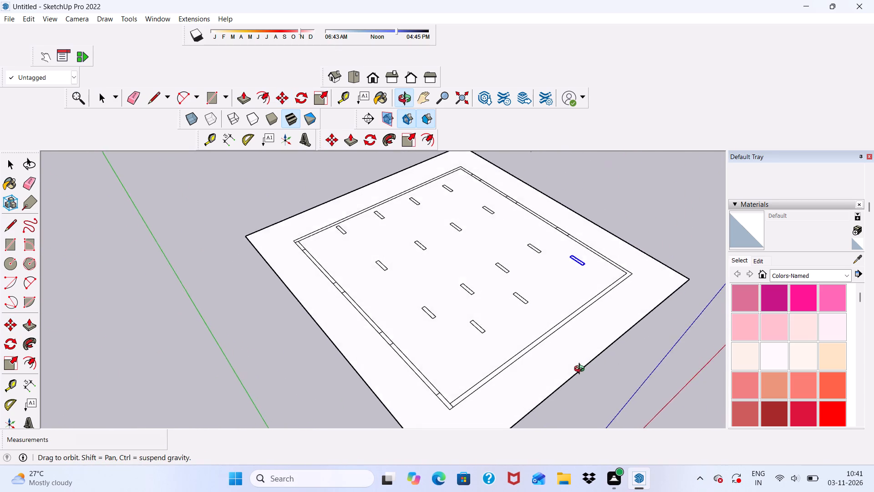
pyautogui.moveTo(581, 370); pyautogui.dragTo(539, 388, button='middle')
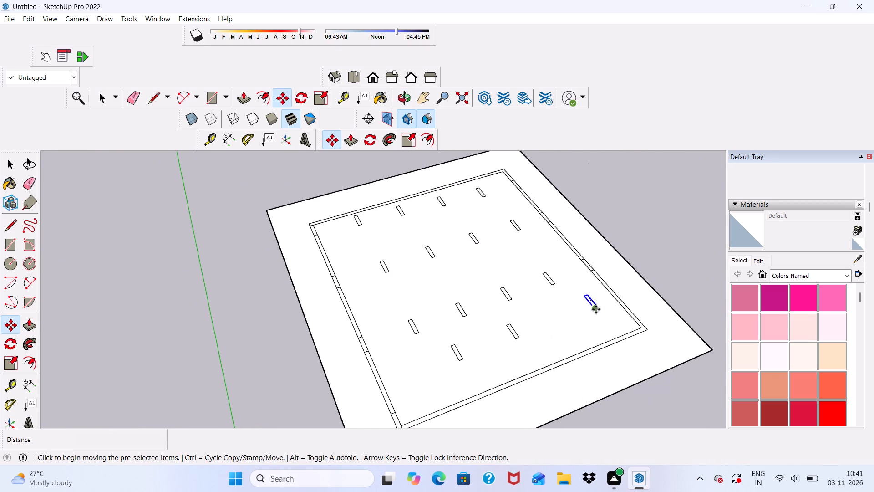
pyautogui.moveTo(579, 316); pyautogui.dragTo(604, 299, button='middle')
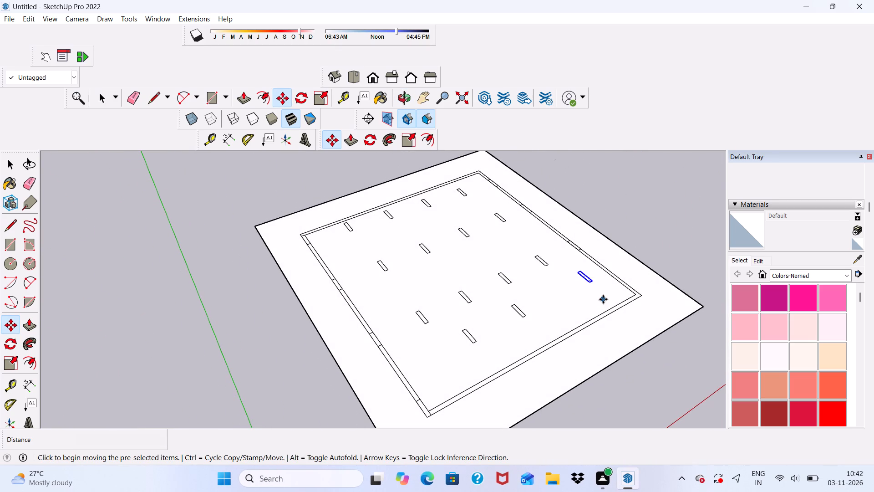
pyautogui.press('space')
pyautogui.click(636, 233)
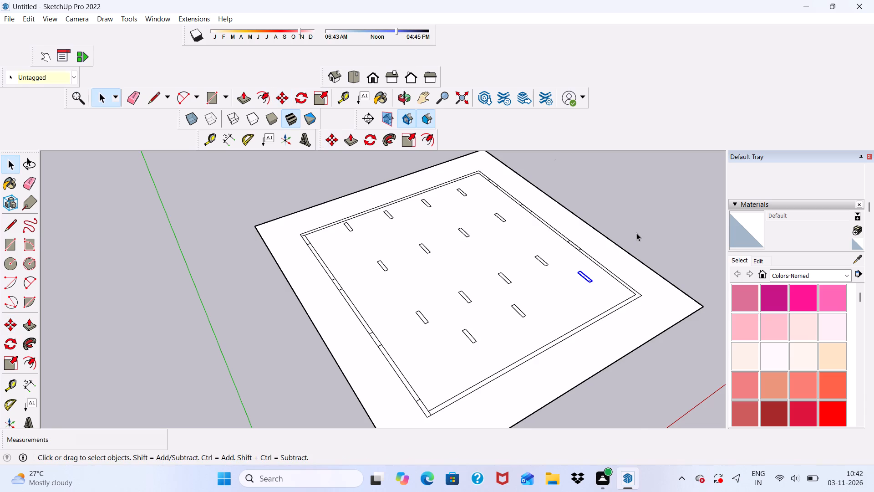
# Extrude the small rectangle at the wall band's near corner upward by 10' with Push/Pull.
pyautogui.scroll(-2, 581, 271)
pyautogui.moveTo(520, 318); pyautogui.dragTo(410, 328, button='middle')
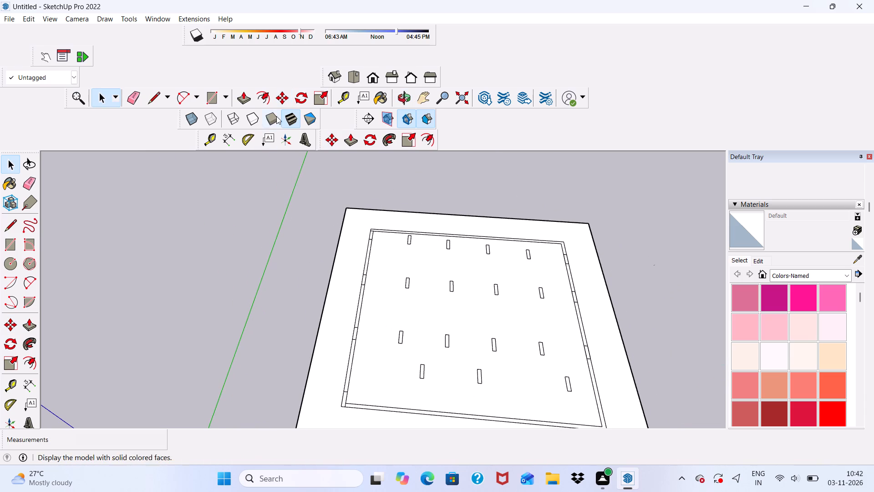
pyautogui.click(236, 102)
pyautogui.scroll(-4, 408, 157)
pyautogui.scroll(6, 356, 385)
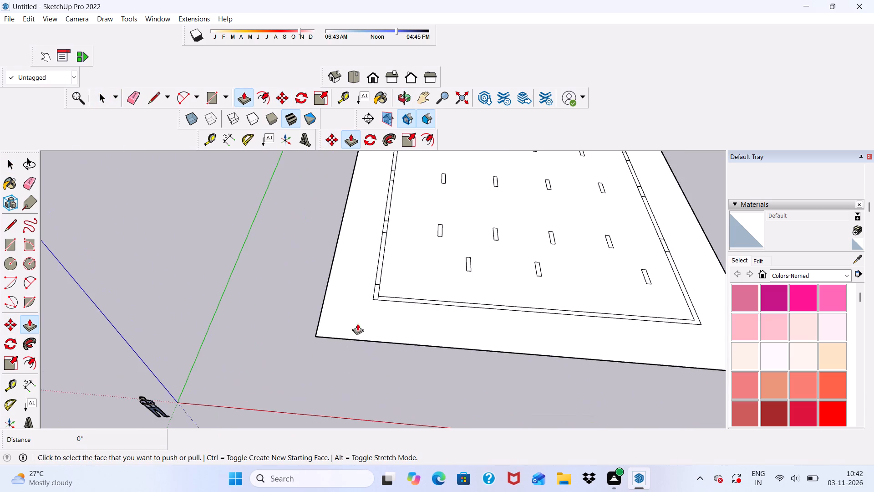
pyautogui.scroll(10, 383, 286)
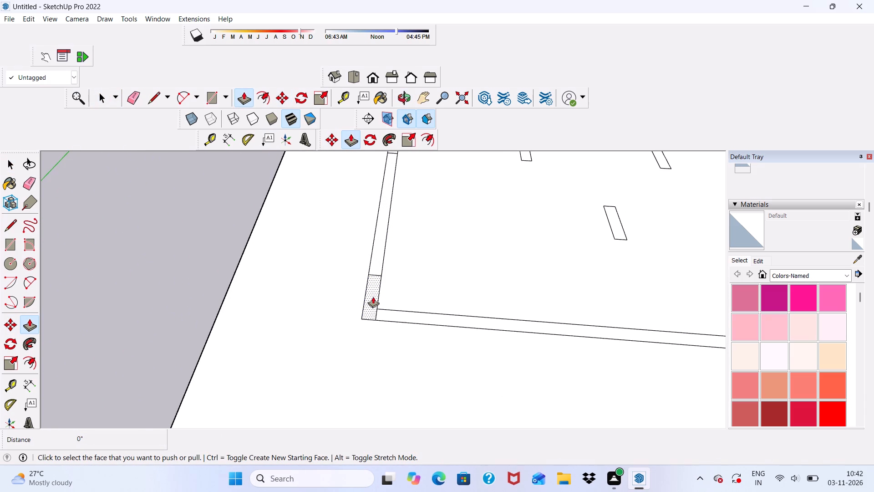
pyautogui.click(373, 297)
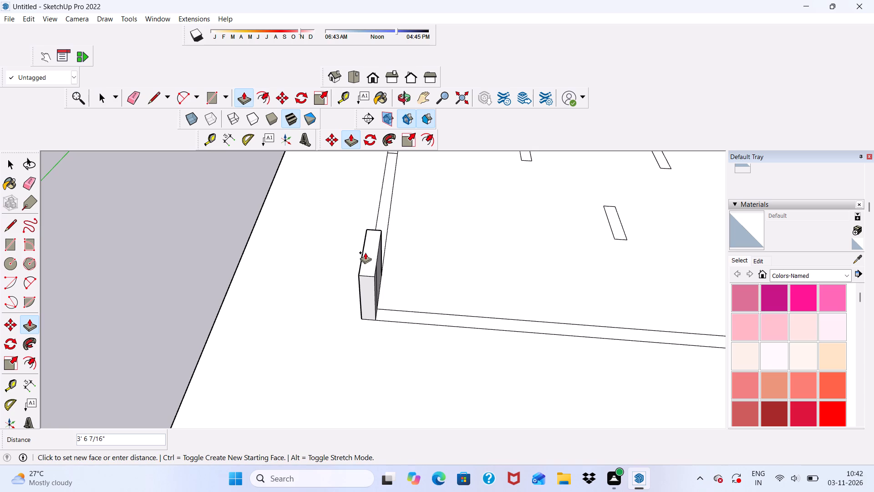
pyautogui.write("10'")
pyautogui.press('Return')
# Extrude the second small rectangle along the same wall band upward by 10', level with the top of the near-corner column.
pyautogui.scroll(-3, 365, 293)
pyautogui.moveTo(392, 384); pyautogui.dragTo(393, 384, button='middle')
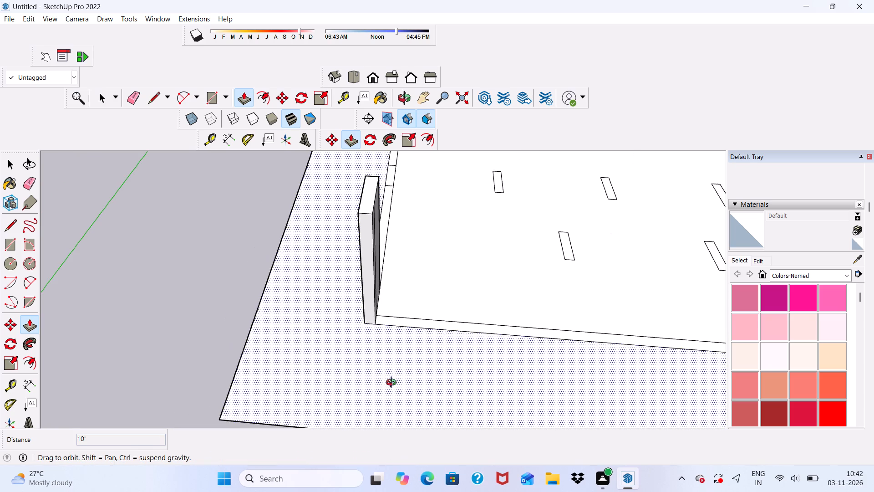
pyautogui.moveTo(393, 384); pyautogui.dragTo(584, 339, button='middle')
pyautogui.scroll(6, 274, 214)
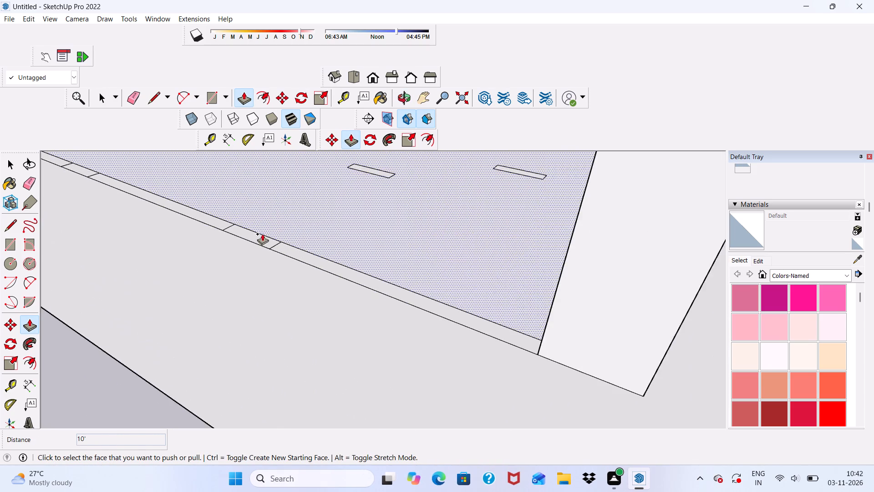
pyautogui.scroll(7, 259, 233)
pyautogui.click(260, 239)
pyautogui.scroll(-8, 234, 197)
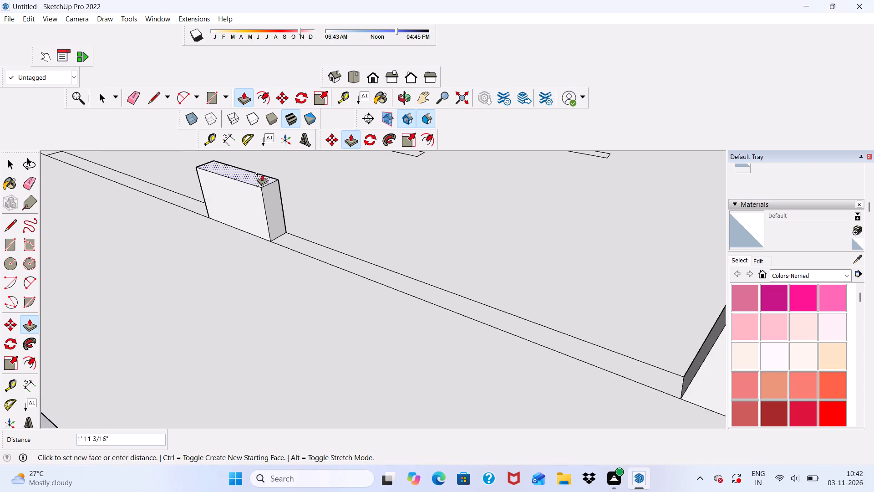
pyautogui.scroll(-3, 262, 174)
pyautogui.scroll(-11, 325, 220)
pyautogui.scroll(6, 396, 206)
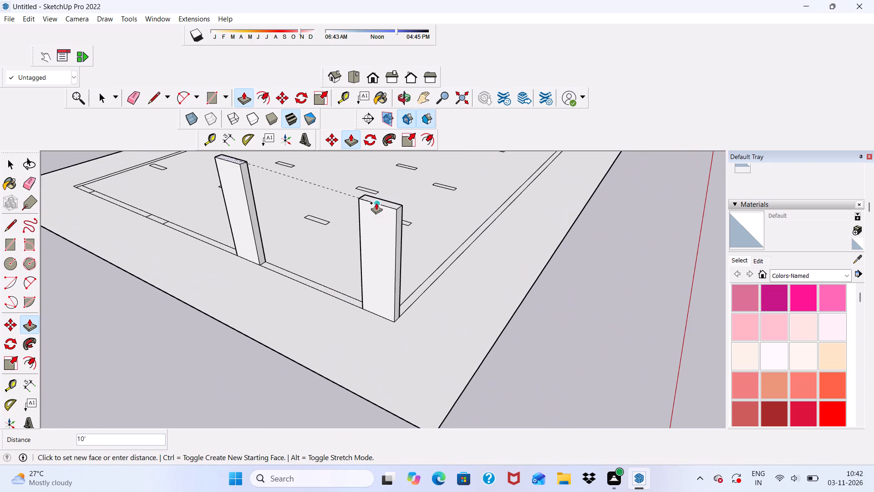
pyautogui.scroll(6, 371, 200)
pyautogui.click(362, 202)
# Extrude the third small rectangle on that wall band upward by 10', matching the height of its neighbouring columns.
pyautogui.scroll(-6, 370, 210)
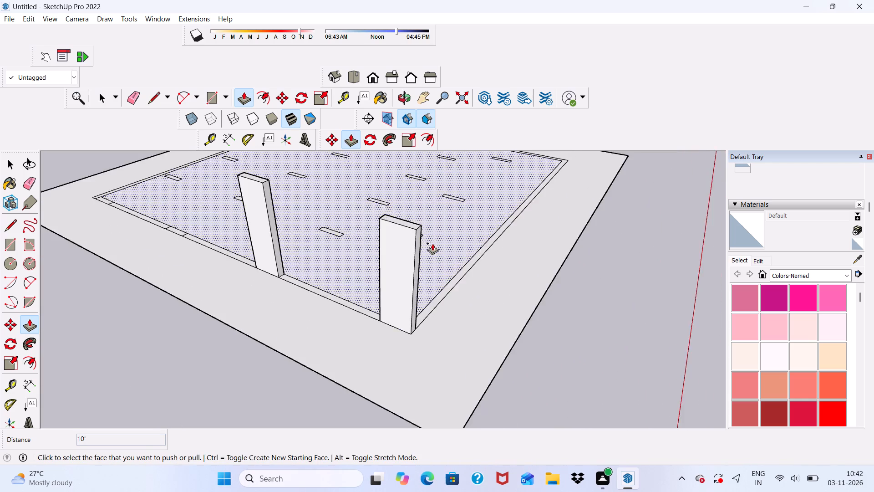
pyautogui.scroll(-2, 432, 243)
pyautogui.moveTo(438, 255); pyautogui.dragTo(246, 209, button='middle')
pyautogui.scroll(-7, 296, 203)
pyautogui.moveTo(340, 254); pyautogui.dragTo(341, 255, button='middle')
pyautogui.scroll(1, 340, 254)
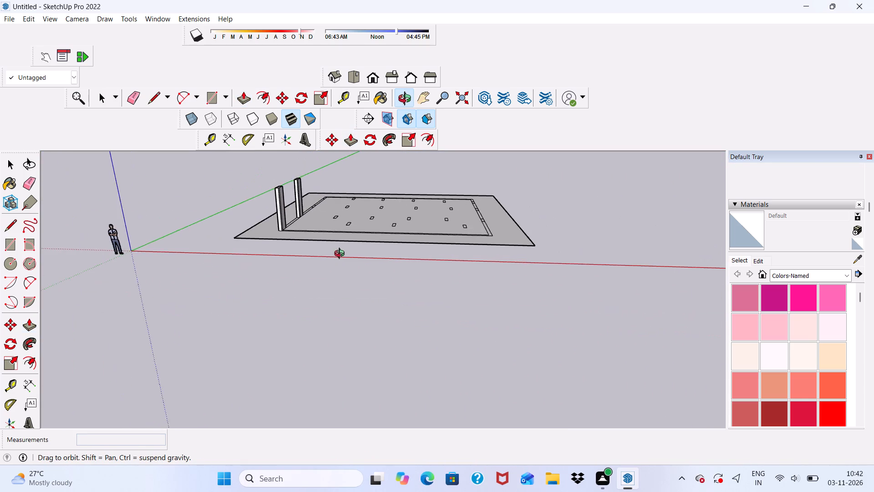
pyautogui.moveTo(341, 255); pyautogui.dragTo(308, 302, button='middle')
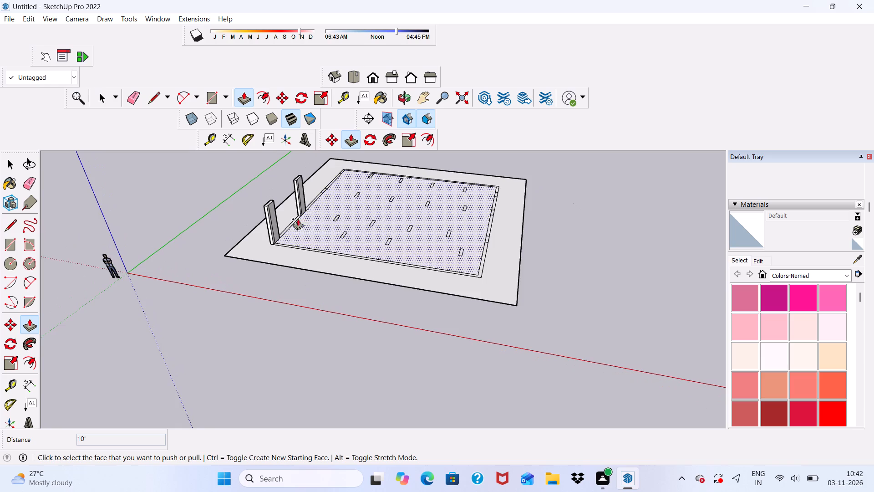
pyautogui.scroll(19, 334, 173)
pyautogui.click(307, 227)
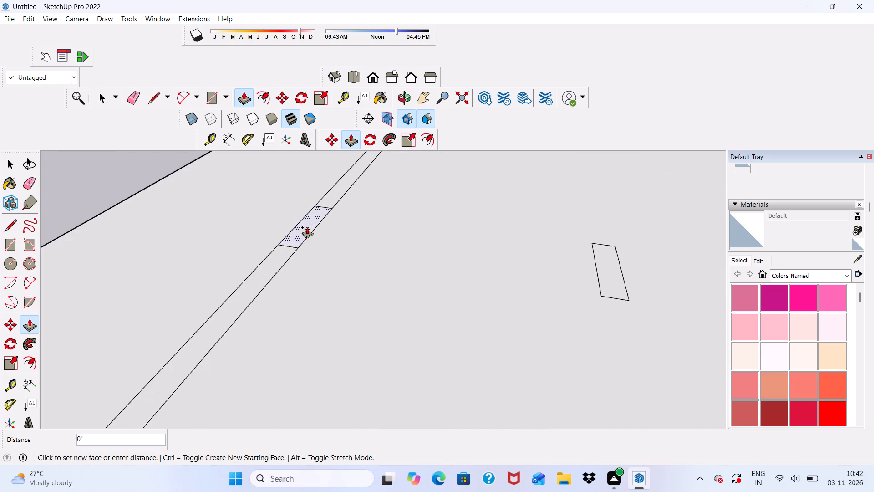
pyautogui.scroll(-7, 290, 195)
pyautogui.scroll(1, 313, 192)
pyautogui.scroll(-12, 312, 197)
pyautogui.scroll(7, 300, 192)
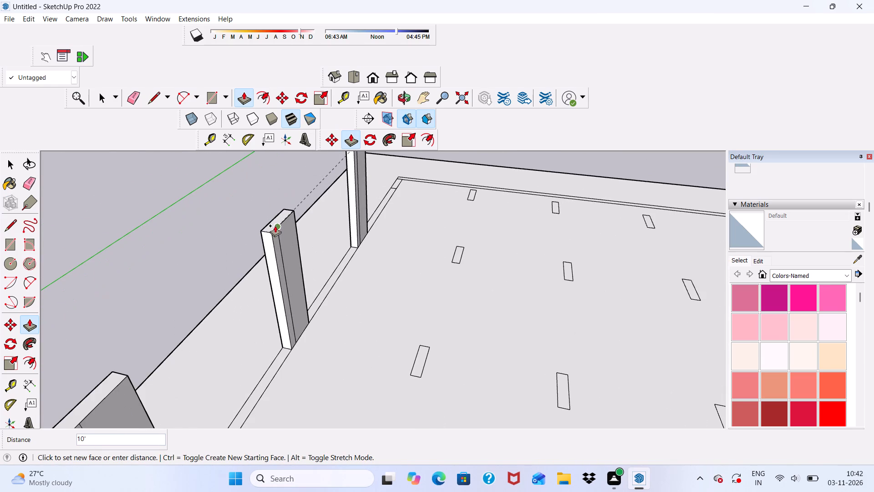
pyautogui.click(275, 228)
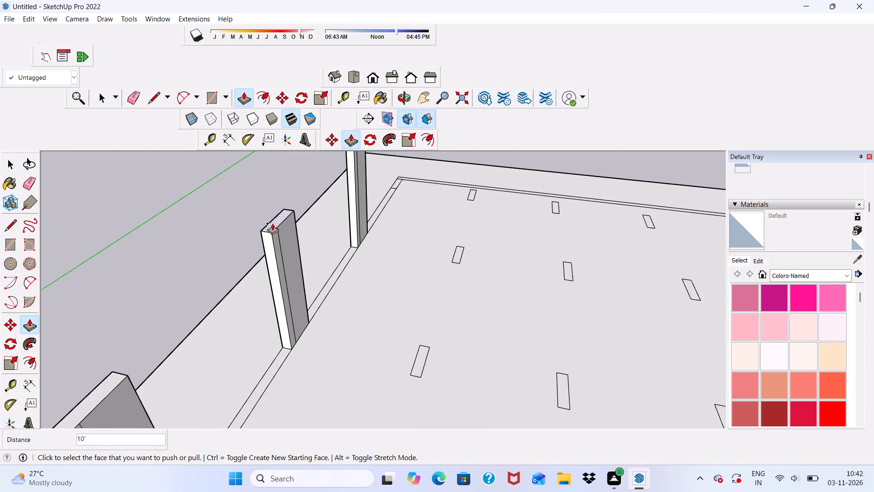
# Extrude the small rectangle at the far corner of that wall band upward by 10', matching the other columns.
pyautogui.scroll(-5, 272, 223)
pyautogui.scroll(-6, 329, 211)
pyautogui.moveTo(342, 222); pyautogui.dragTo(360, 183, button='middle')
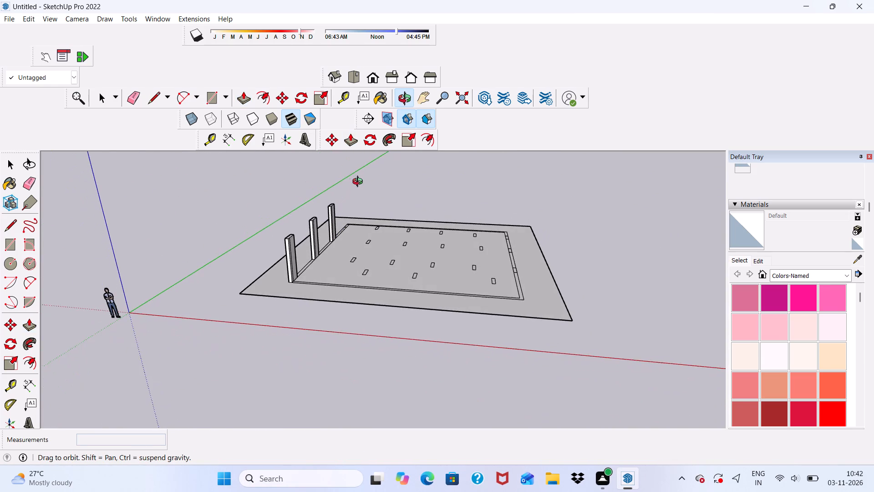
pyautogui.moveTo(360, 183); pyautogui.dragTo(353, 228, button='middle')
pyautogui.scroll(7, 376, 217)
pyautogui.scroll(8, 330, 194)
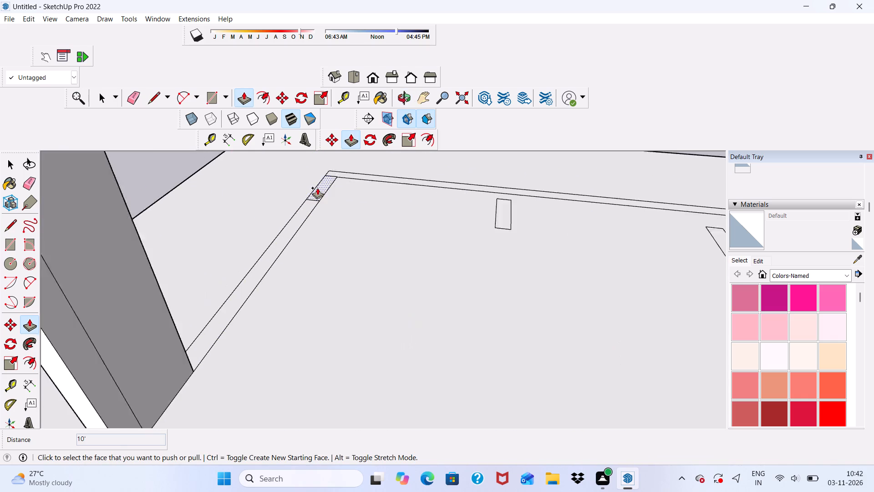
pyautogui.scroll(7, 317, 188)
pyautogui.click(323, 190)
pyautogui.scroll(-17, 318, 179)
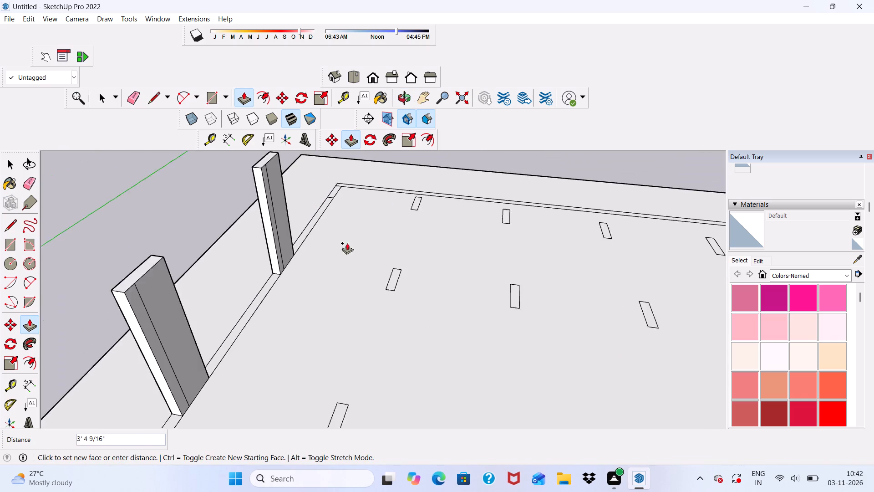
pyautogui.scroll(-1, 347, 243)
pyautogui.scroll(7, 315, 170)
pyautogui.scroll(-2, 316, 205)
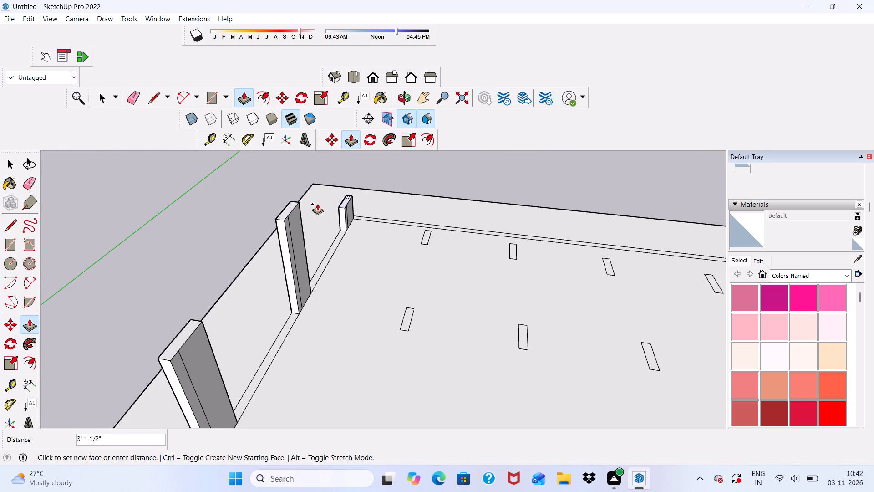
pyautogui.scroll(4, 298, 209)
pyautogui.click(296, 202)
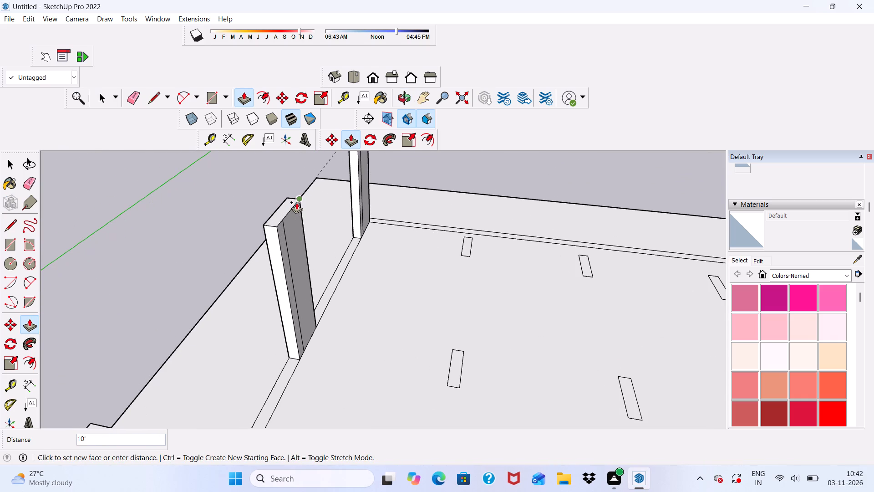
# Extrude the front interior row's first rectangle, nearest the raised wall-band columns, upward by 10' to match the corner column.
pyautogui.scroll(-12, 303, 210)
pyautogui.moveTo(348, 229); pyautogui.dragTo(273, 211, button='middle')
pyautogui.scroll(3, 342, 324)
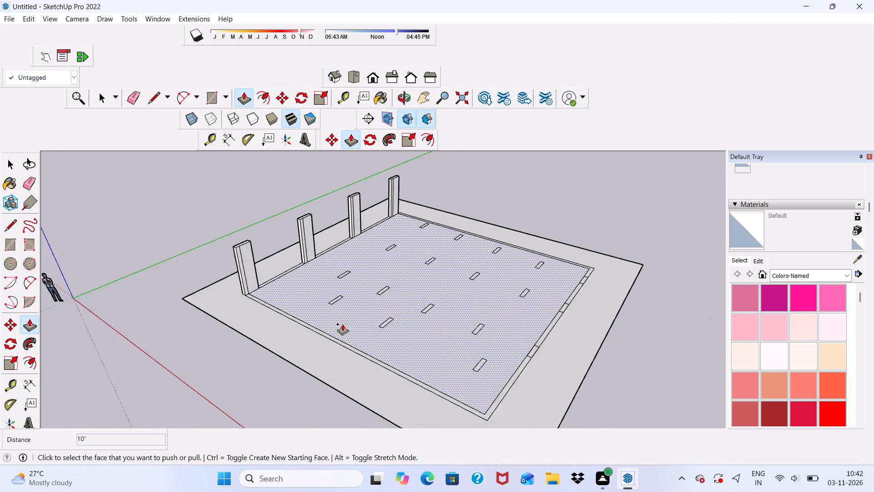
pyautogui.scroll(3, 342, 324)
pyautogui.scroll(14, 335, 283)
pyautogui.click(319, 306)
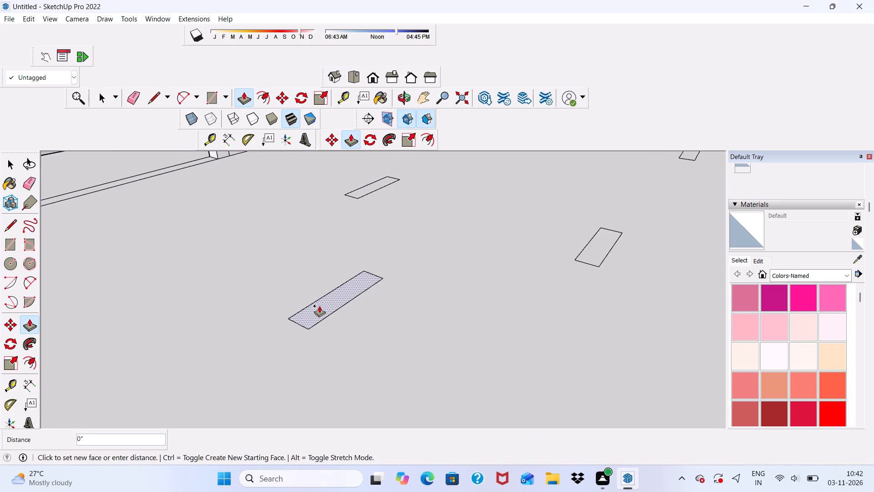
pyautogui.scroll(-18, 299, 272)
pyautogui.scroll(4, 218, 228)
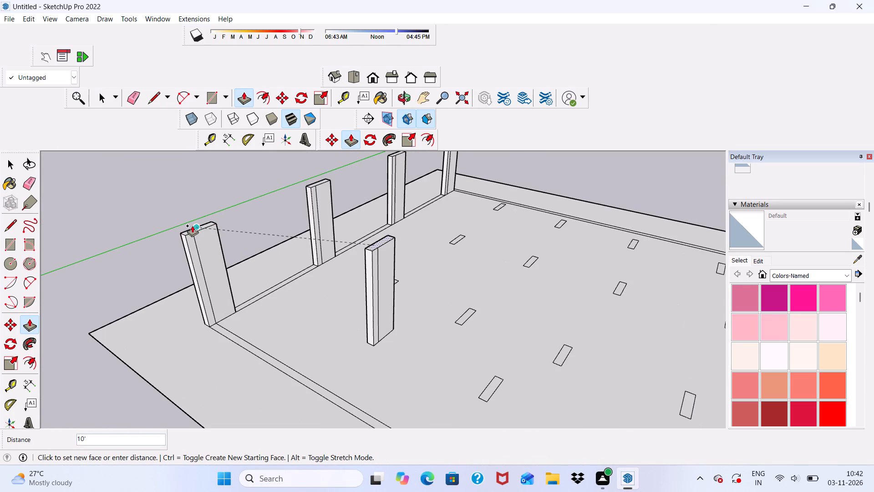
pyautogui.click(195, 233)
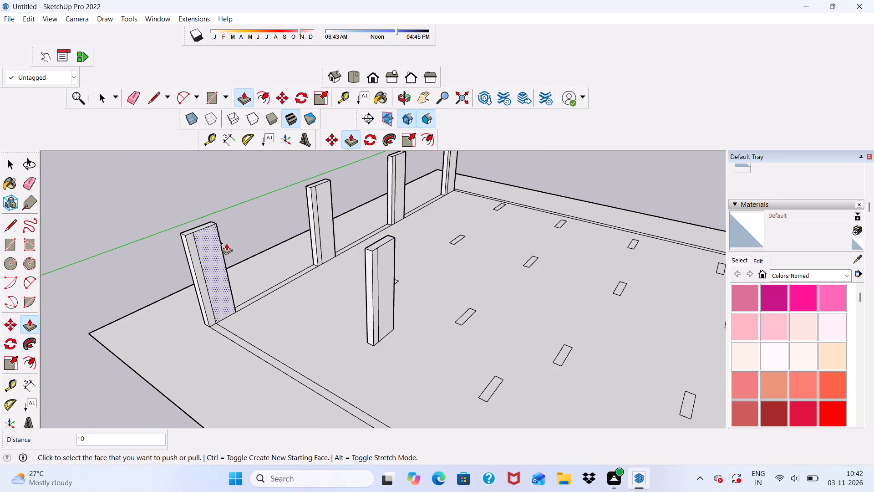
# Extrude the first rectangle of the second interior row, nearest the raised wall-band columns, upward by 10'.
pyautogui.scroll(-4, 300, 269)
pyautogui.moveTo(346, 294); pyautogui.dragTo(359, 374, button='middle')
pyautogui.scroll(6, 436, 261)
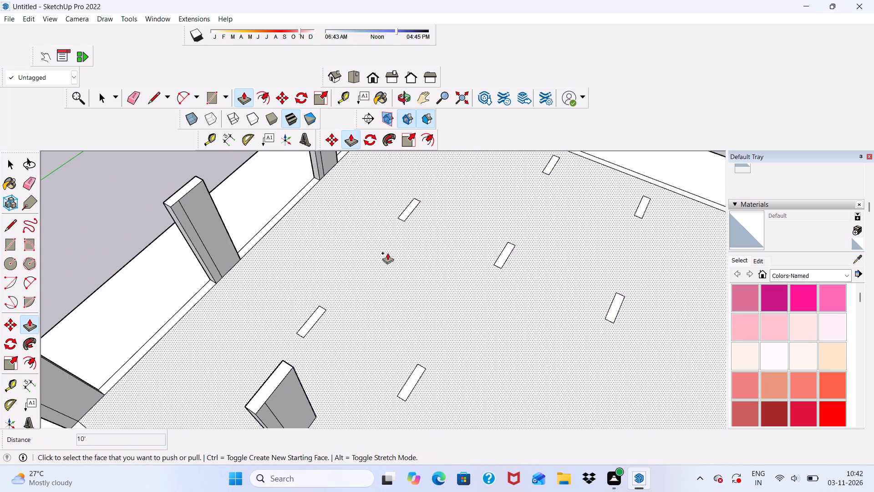
pyautogui.scroll(6, 344, 306)
pyautogui.scroll(3, 297, 333)
pyautogui.click(307, 337)
pyautogui.scroll(-6, 274, 253)
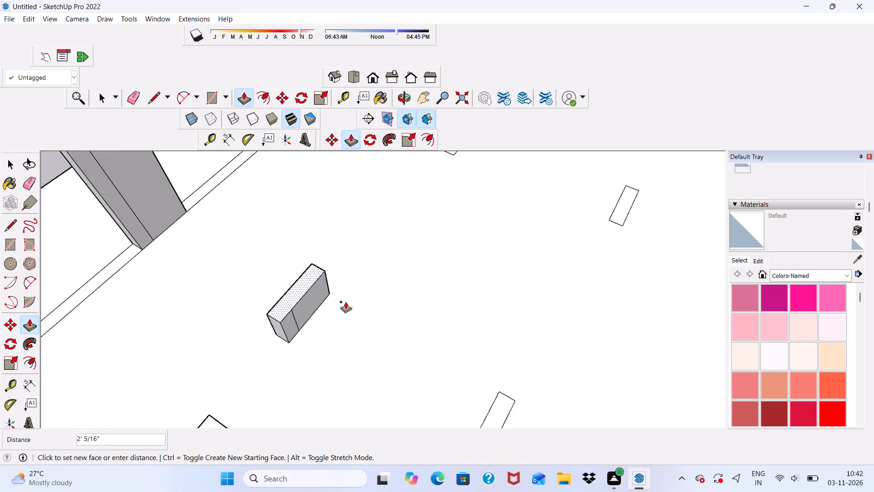
pyautogui.scroll(-11, 326, 278)
pyautogui.scroll(5, 295, 243)
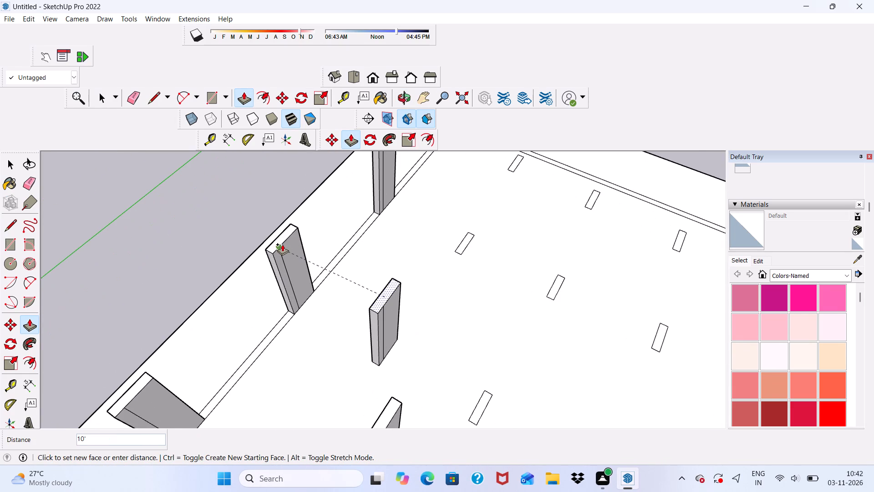
pyautogui.scroll(-1, 282, 244)
pyautogui.click(282, 244)
# Extrude the first rectangle of the third interior row, nearest the raised wall-band columns, upward by 10'.
pyautogui.scroll(-5, 318, 259)
pyautogui.moveTo(394, 294); pyautogui.dragTo(567, 273, button='middle')
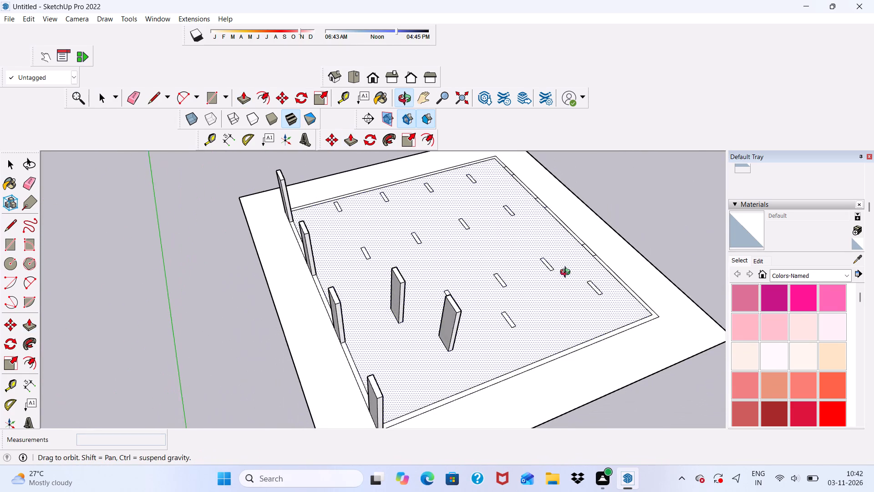
pyautogui.moveTo(567, 273); pyautogui.dragTo(572, 318, button='middle')
pyautogui.scroll(11, 366, 233)
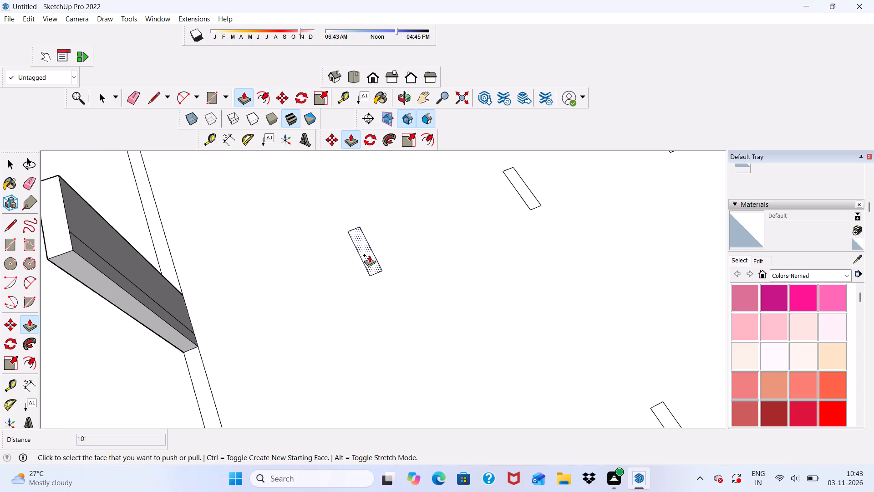
pyautogui.click(369, 255)
pyautogui.scroll(-9, 338, 235)
pyautogui.scroll(5, 274, 222)
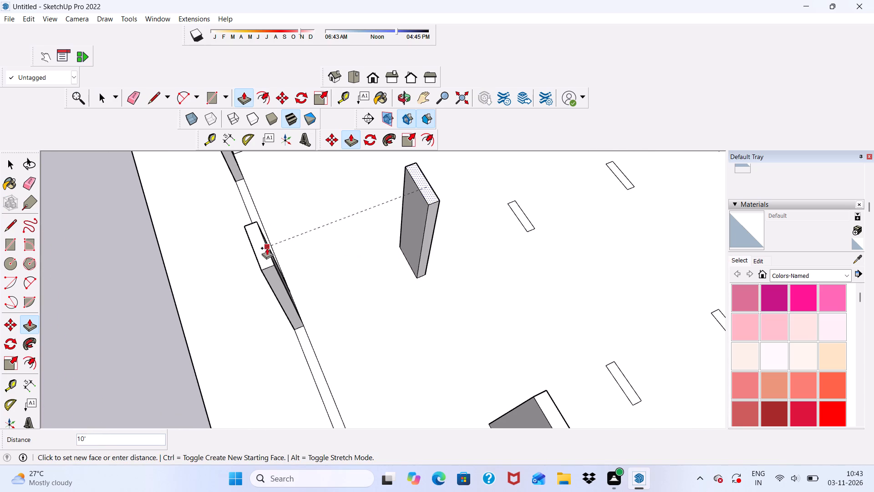
pyautogui.click(271, 258)
# Extrude the middle rectangle of the front three-piece interior row upward by 10', level with the first column in that row.
pyautogui.scroll(-10, 273, 261)
pyautogui.moveTo(391, 281); pyautogui.dragTo(297, 199, button='middle')
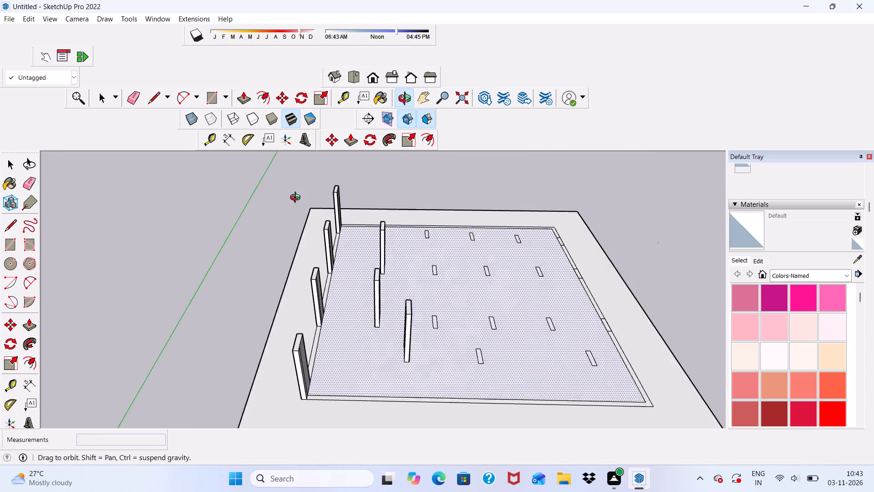
pyautogui.moveTo(297, 199); pyautogui.dragTo(313, 247, button='middle')
pyautogui.scroll(-5, 407, 278)
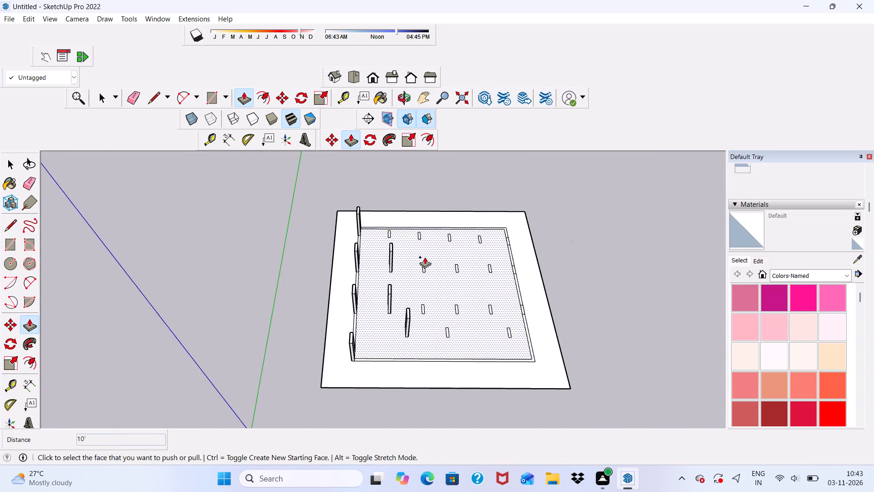
pyautogui.scroll(-4, 424, 256)
pyautogui.scroll(18, 455, 318)
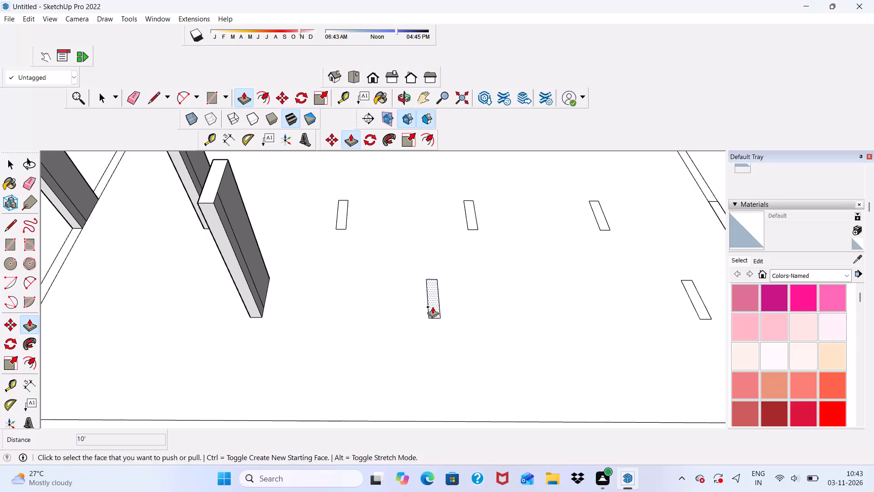
pyautogui.click(432, 307)
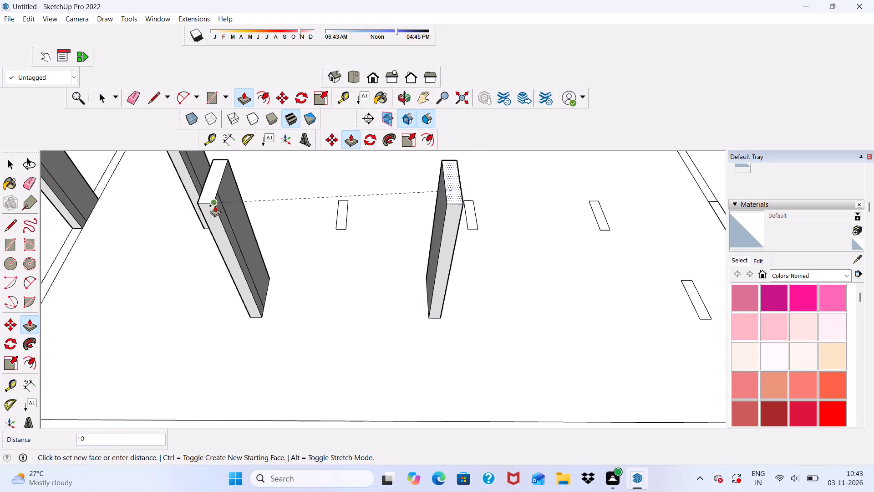
pyautogui.click(213, 202)
# Extrude the last rectangle of the front interior row upward by 10', level with the middle column of that row.
pyautogui.scroll(-7, 336, 254)
pyautogui.moveTo(445, 279); pyautogui.dragTo(394, 303, button='middle')
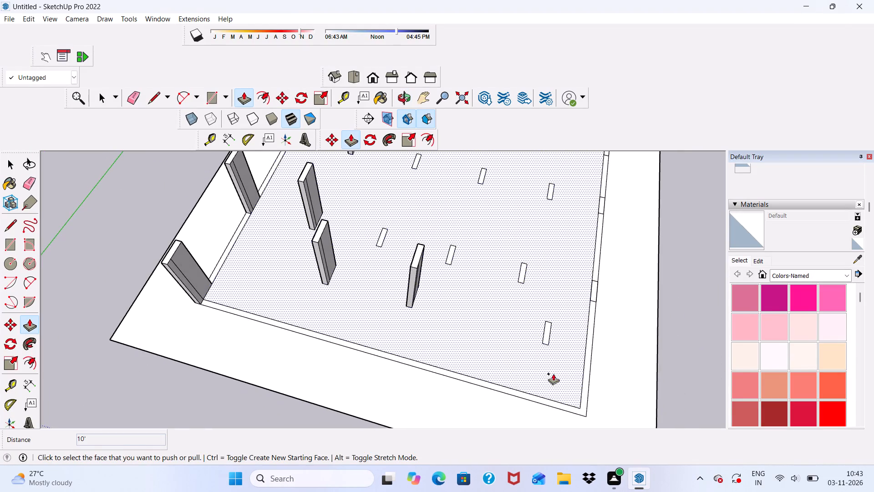
pyautogui.scroll(8, 557, 340)
pyautogui.click(542, 331)
pyautogui.scroll(-6, 499, 301)
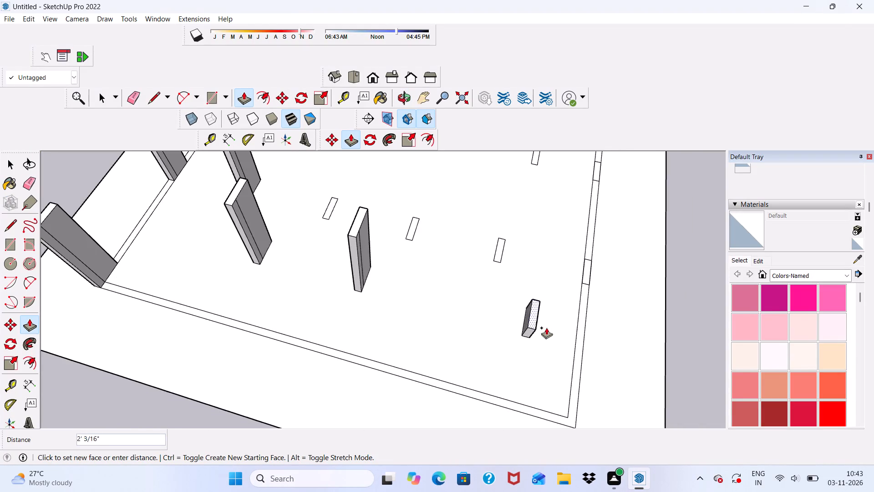
pyautogui.scroll(-5, 534, 344)
pyautogui.scroll(2, 341, 236)
pyautogui.click(454, 291)
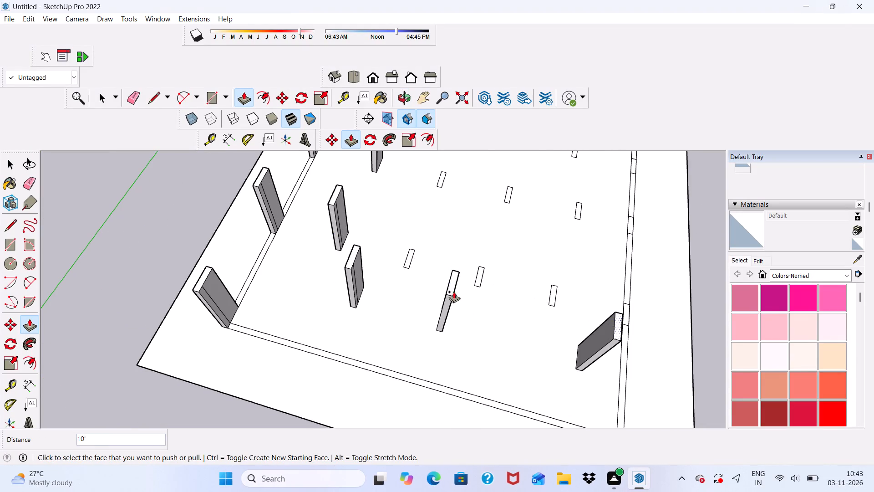
# Extrude the first column segment of the wall band opposite the raised wall-band columns, nearest the front interior row, upward by 10'.
pyautogui.scroll(-6, 421, 288)
pyautogui.moveTo(568, 306); pyautogui.dragTo(338, 228, button='middle')
pyautogui.scroll(6, 399, 287)
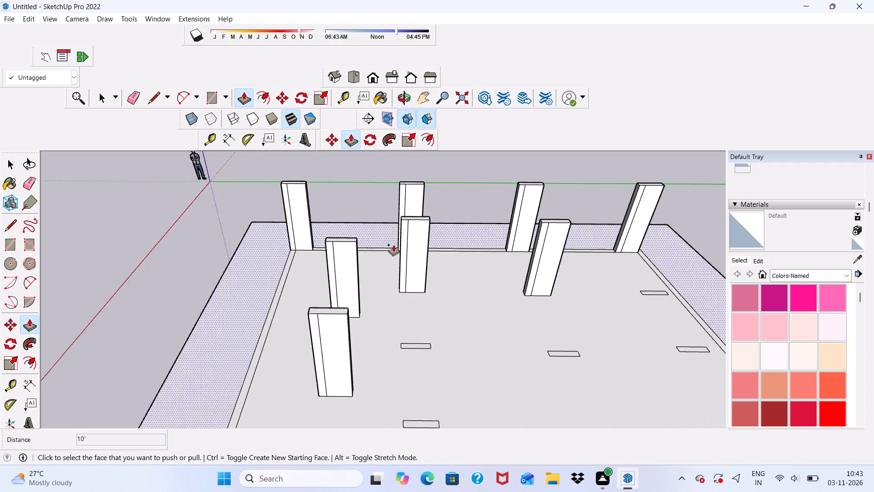
pyautogui.scroll(-10, 393, 245)
pyautogui.scroll(6, 435, 308)
pyautogui.scroll(6, 417, 349)
pyautogui.scroll(6, 385, 397)
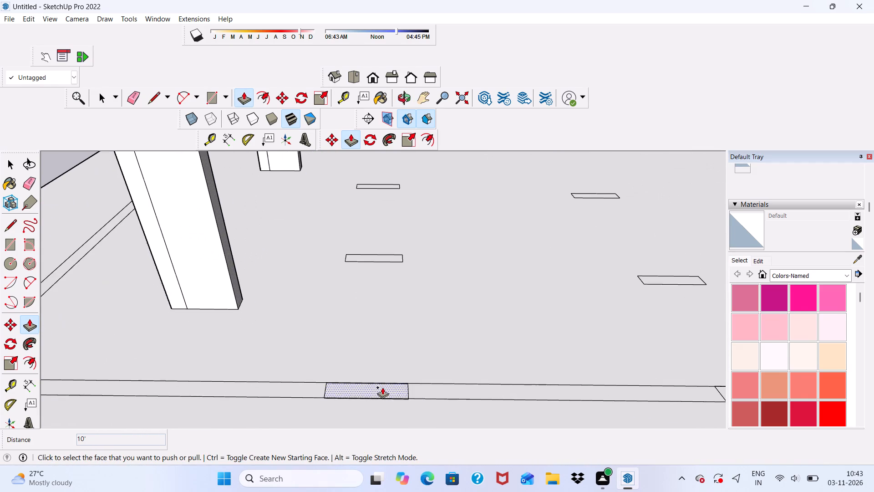
pyautogui.click(381, 390)
pyautogui.scroll(-7, 372, 337)
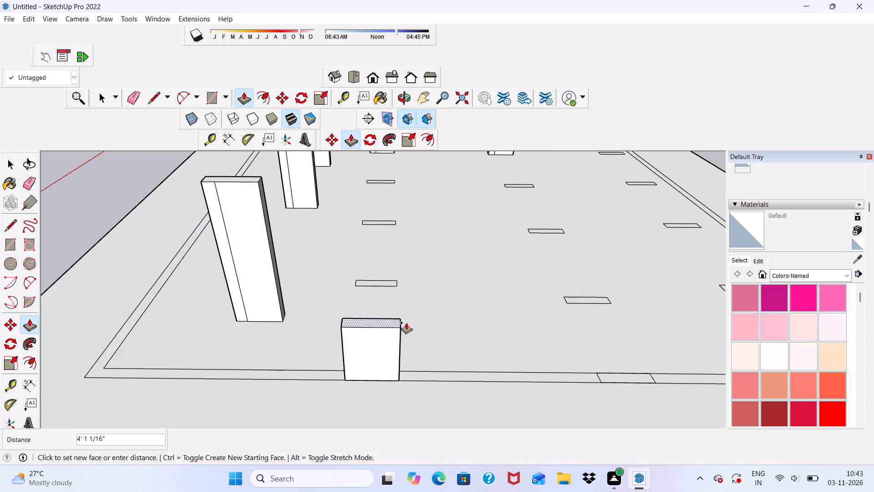
pyautogui.scroll(-3, 406, 323)
pyautogui.scroll(3, 310, 249)
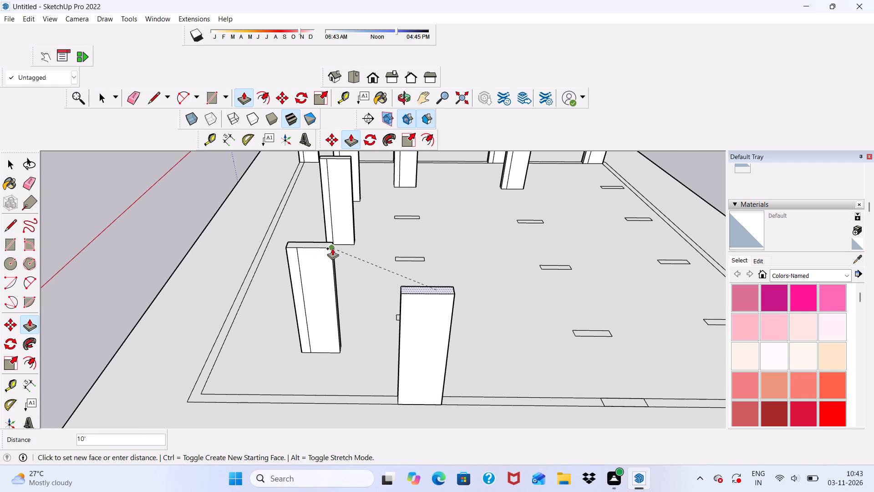
pyautogui.click(332, 248)
# Extrude the last rectangle of the second interior row, nearest the newly raised wall-band column, upward by 10'.
pyautogui.scroll(-4, 347, 257)
pyautogui.moveTo(442, 319); pyautogui.dragTo(207, 376, button='middle')
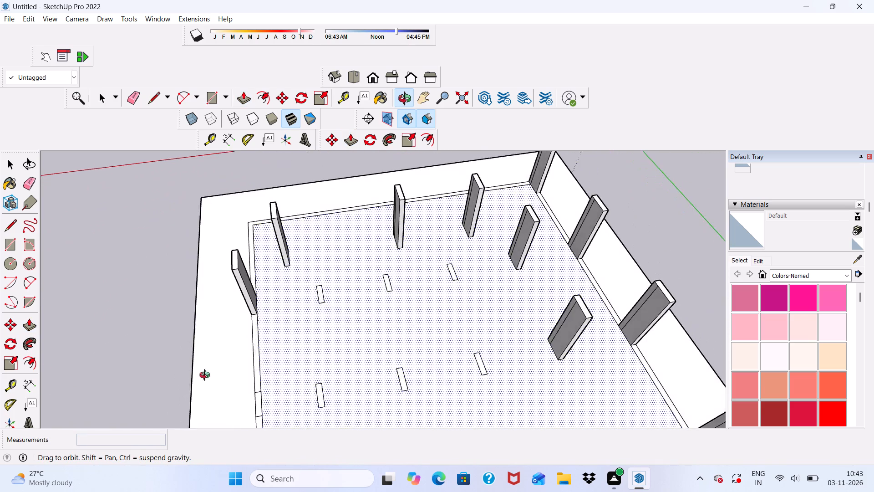
pyautogui.moveTo(207, 376); pyautogui.dragTo(296, 366, button='middle')
pyautogui.scroll(7, 350, 323)
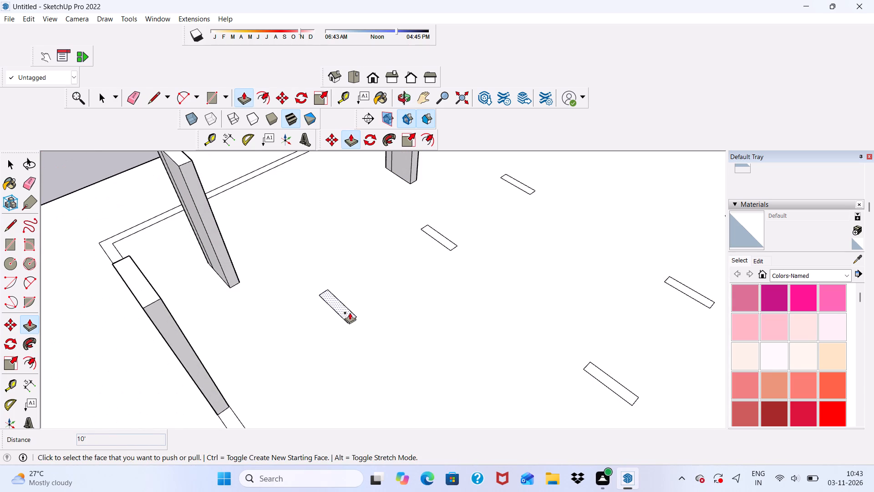
pyautogui.click(349, 313)
pyautogui.scroll(-9, 340, 269)
pyautogui.scroll(5, 303, 260)
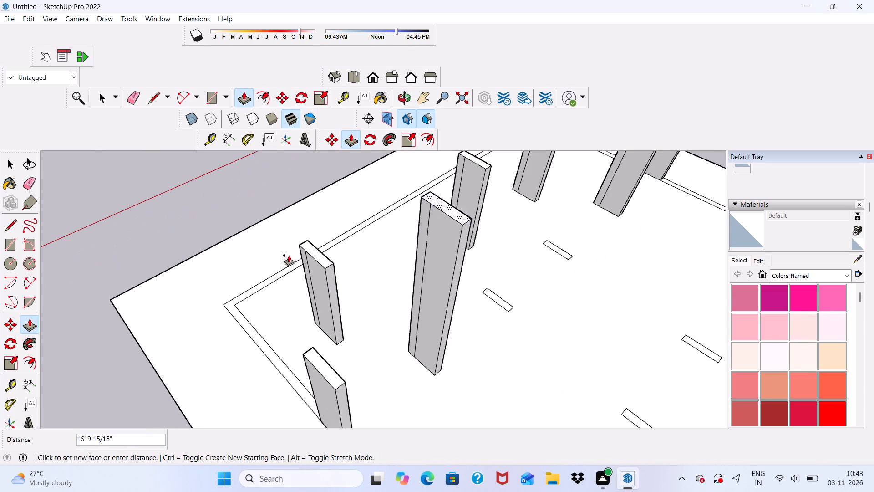
pyautogui.click(327, 267)
# Extrude the middle column segment of the same wall band upward by 10', level with the first column on that band.
pyautogui.scroll(-10, 342, 270)
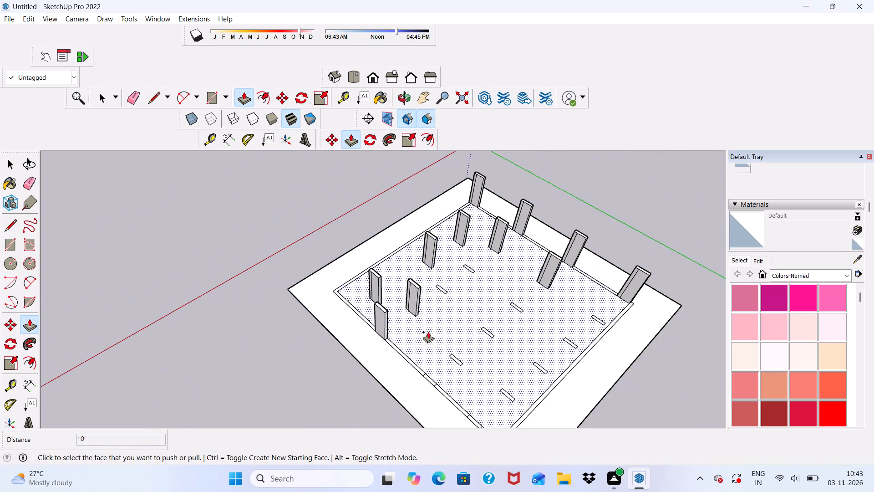
pyautogui.moveTo(431, 304); pyautogui.dragTo(471, 282, button='middle')
pyautogui.scroll(9, 467, 360)
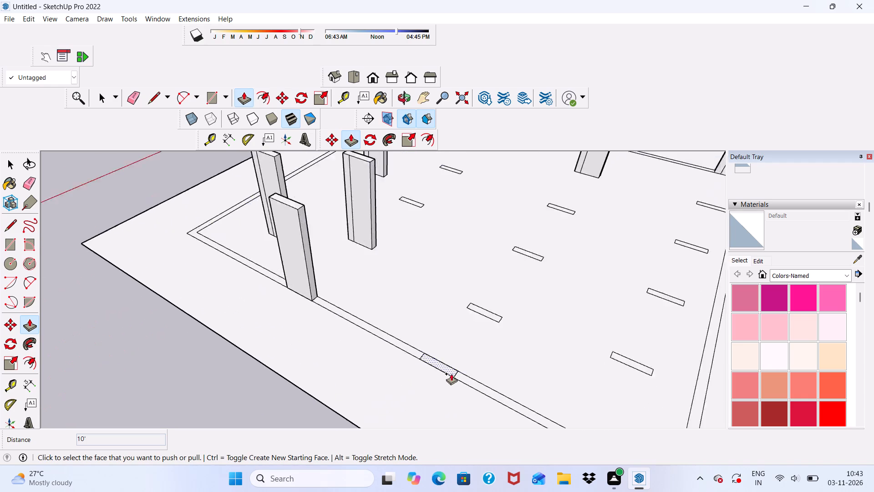
pyautogui.scroll(8, 451, 374)
pyautogui.click(437, 360)
pyautogui.scroll(-12, 435, 309)
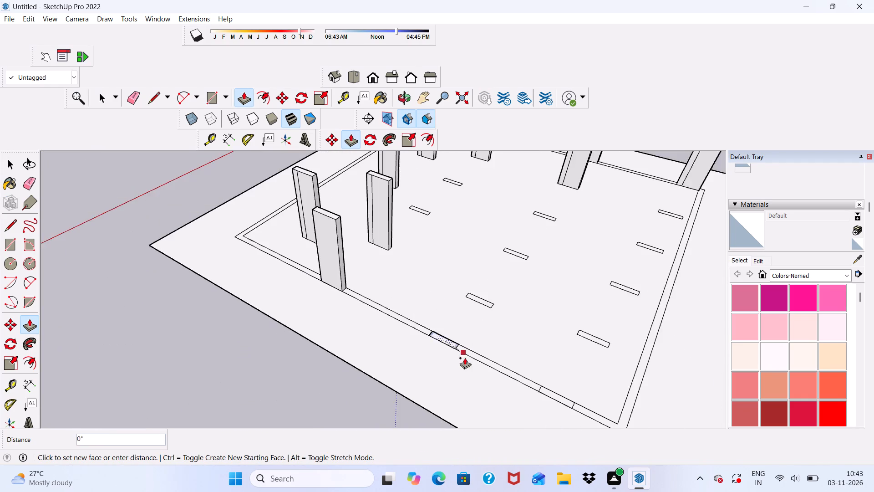
pyautogui.scroll(-6, 460, 333)
pyautogui.scroll(6, 417, 297)
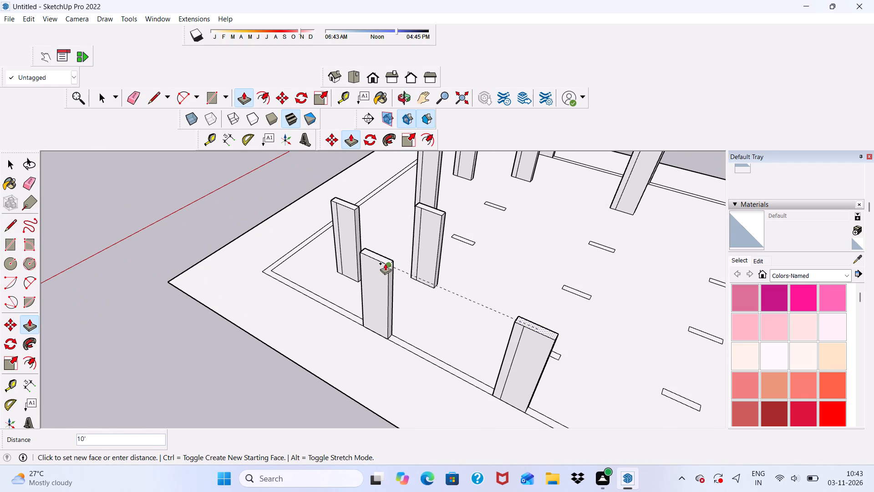
pyautogui.click(385, 263)
# Extrude the last column segment of that wall band upward by 10', level with the band's middle column.
pyautogui.scroll(-10, 396, 288)
pyautogui.moveTo(563, 330); pyautogui.dragTo(427, 316, button='middle')
pyautogui.scroll(2, 527, 281)
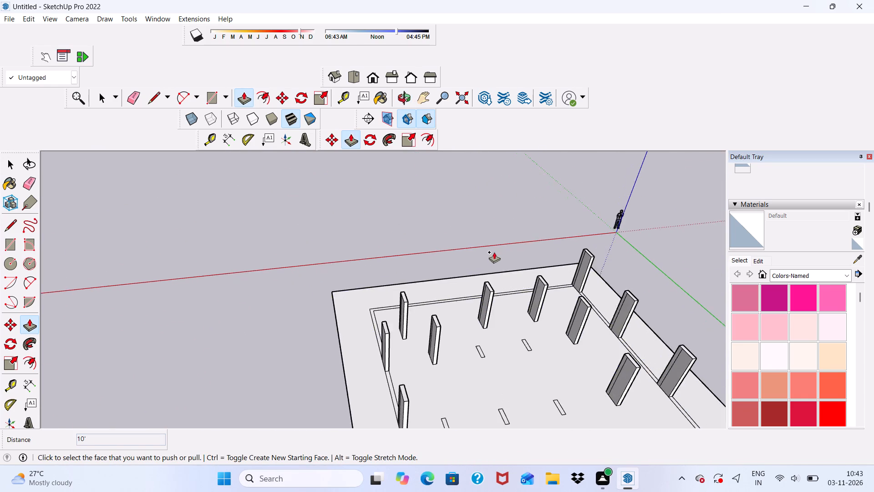
pyautogui.scroll(-5, 493, 252)
pyautogui.scroll(7, 504, 377)
pyautogui.scroll(10, 445, 405)
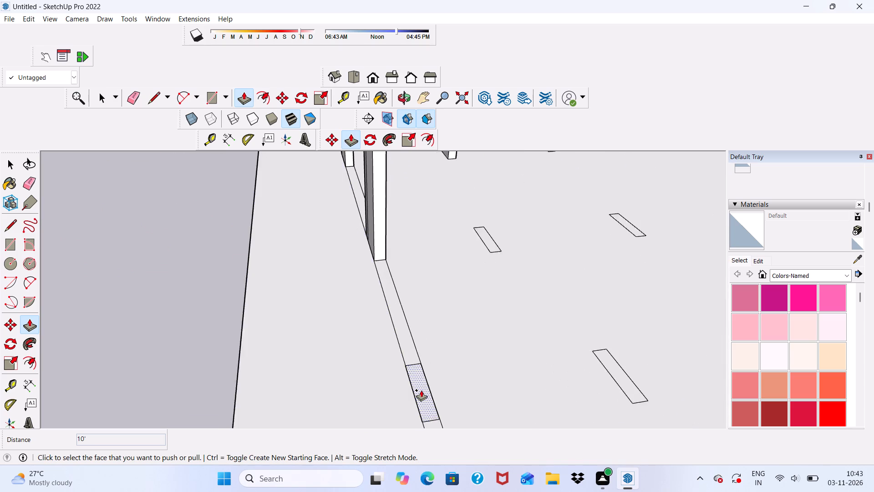
pyautogui.scroll(2, 421, 390)
pyautogui.click(425, 388)
pyautogui.scroll(-12, 440, 333)
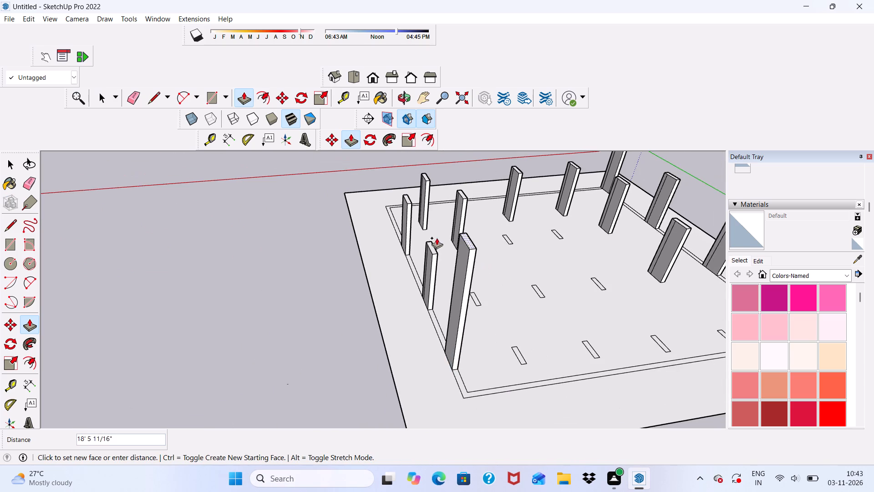
pyautogui.scroll(3, 430, 250)
pyautogui.click(433, 255)
# Extrude the fourth interior row's end rectangle, beside the last raised wall-band column, upward by 10'.
pyautogui.scroll(-6, 566, 344)
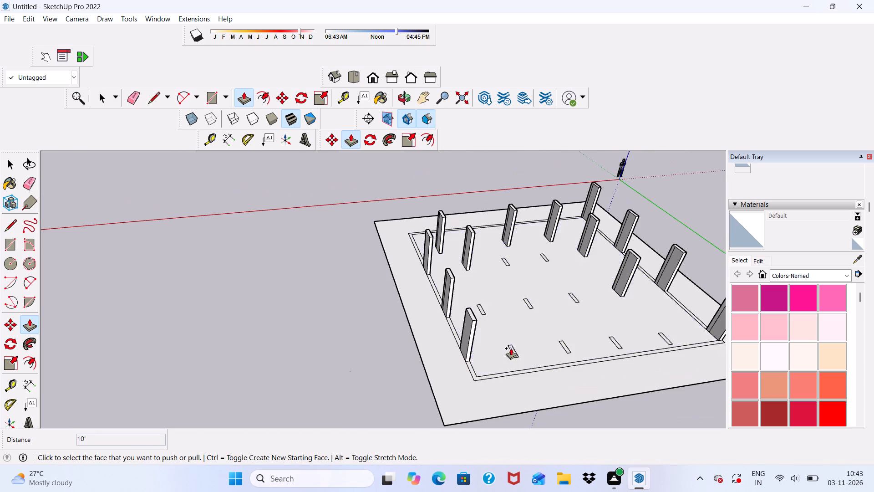
pyautogui.moveTo(511, 373); pyautogui.dragTo(482, 420, button='middle')
pyautogui.scroll(12, 513, 393)
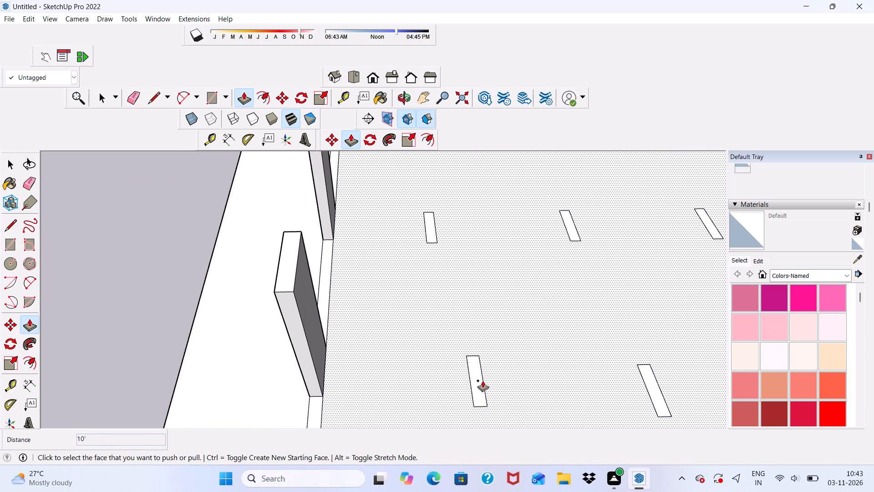
pyautogui.click(479, 380)
pyautogui.scroll(-5, 452, 298)
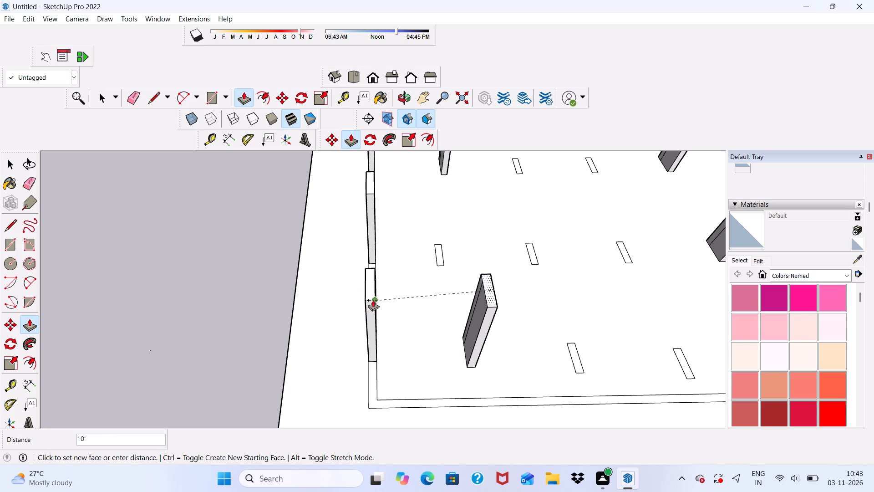
pyautogui.click(373, 299)
# Extrude the second rectangle of the fourth interior row upward by 10', level with the end column beside it.
pyautogui.scroll(-5, 356, 289)
pyautogui.moveTo(489, 362); pyautogui.dragTo(714, 278, button='middle')
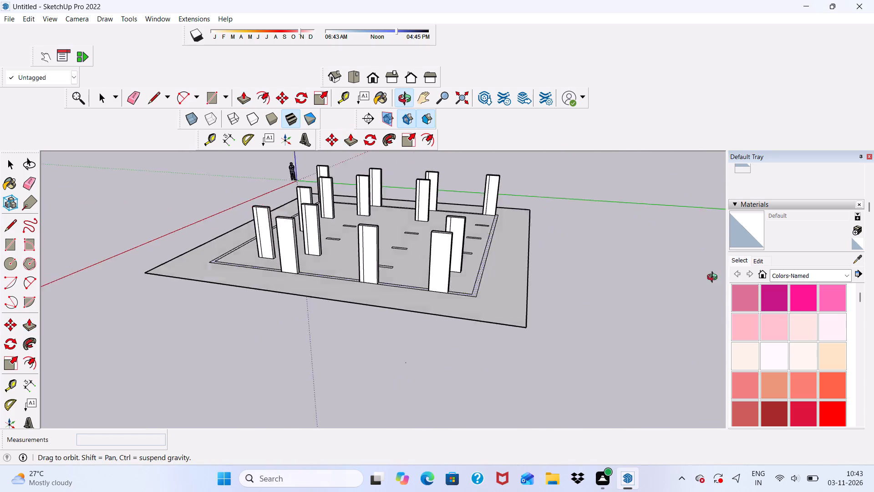
pyautogui.moveTo(714, 278); pyautogui.dragTo(345, 334, button='middle')
pyautogui.scroll(5, 416, 363)
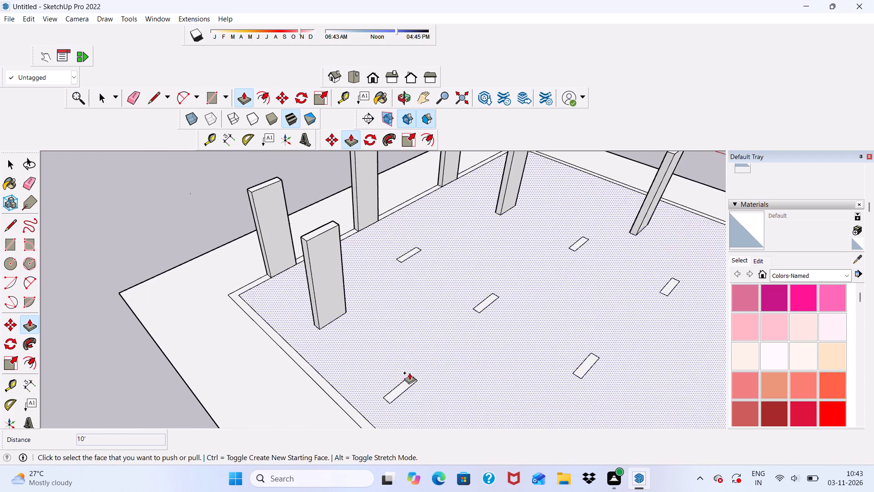
pyautogui.scroll(5, 407, 385)
pyautogui.click(403, 390)
pyautogui.scroll(-10, 382, 317)
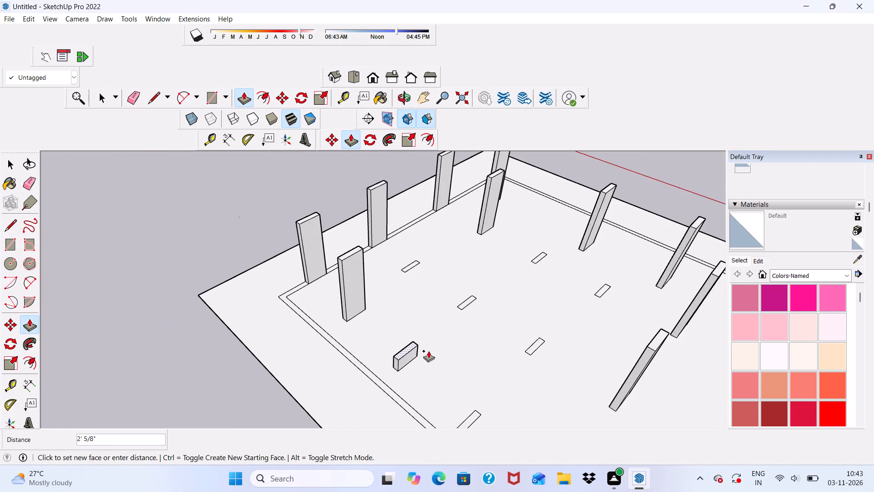
pyautogui.scroll(4, 356, 258)
pyautogui.click(342, 256)
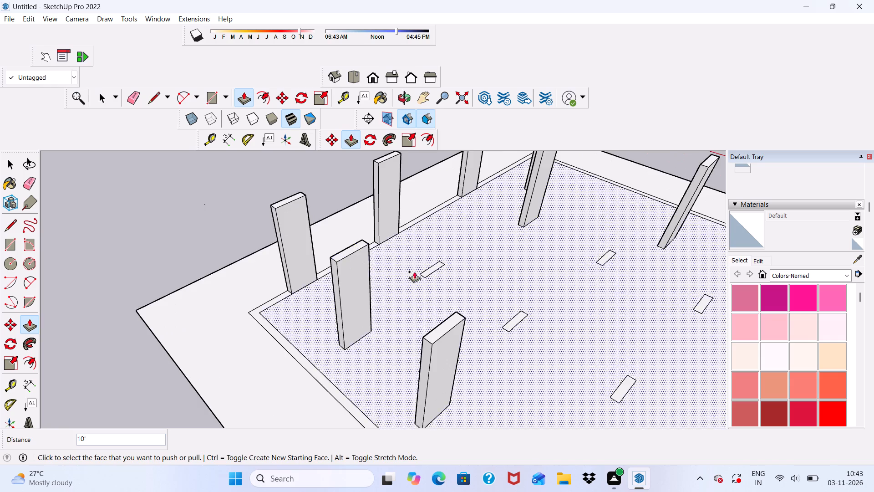
# Extrude the third rectangle of the fourth interior row upward by 10', level with the second column of that row.
pyautogui.scroll(-2, 491, 305)
pyautogui.moveTo(492, 330); pyautogui.dragTo(614, 326, button='middle')
pyautogui.scroll(-5, 580, 283)
pyautogui.scroll(6, 600, 338)
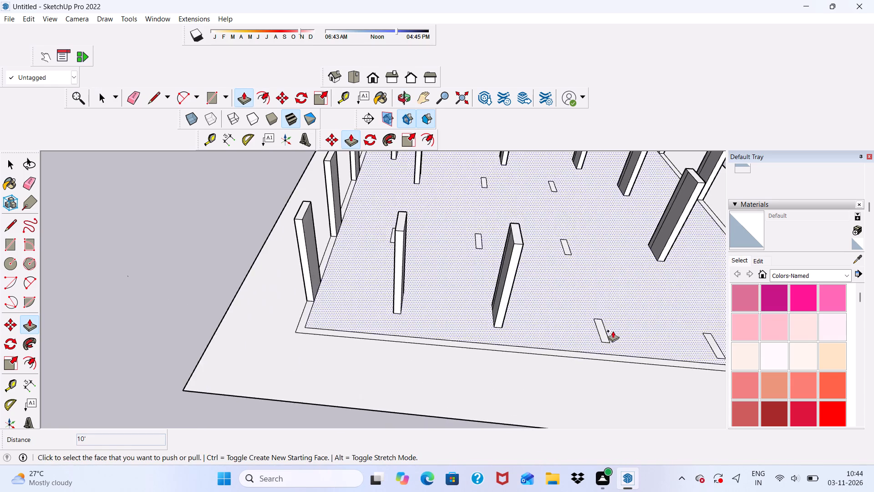
pyautogui.scroll(9, 613, 331)
pyautogui.click(600, 333)
pyautogui.scroll(-9, 563, 261)
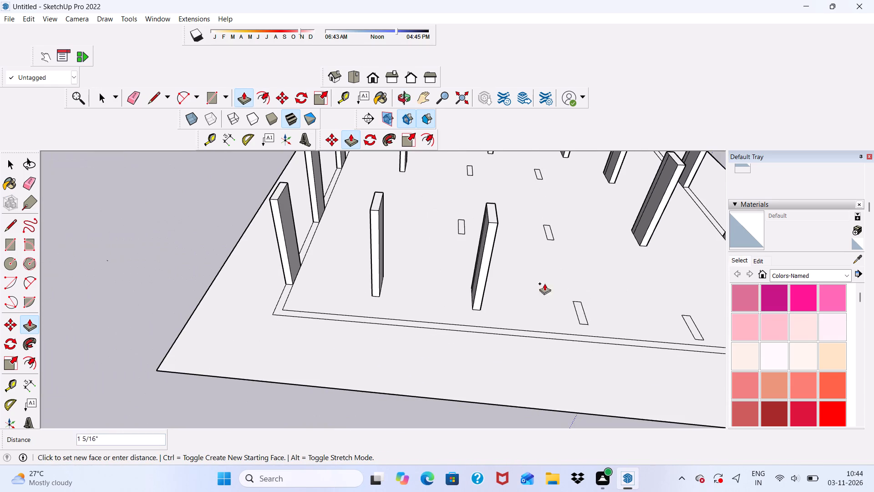
pyautogui.click(493, 223)
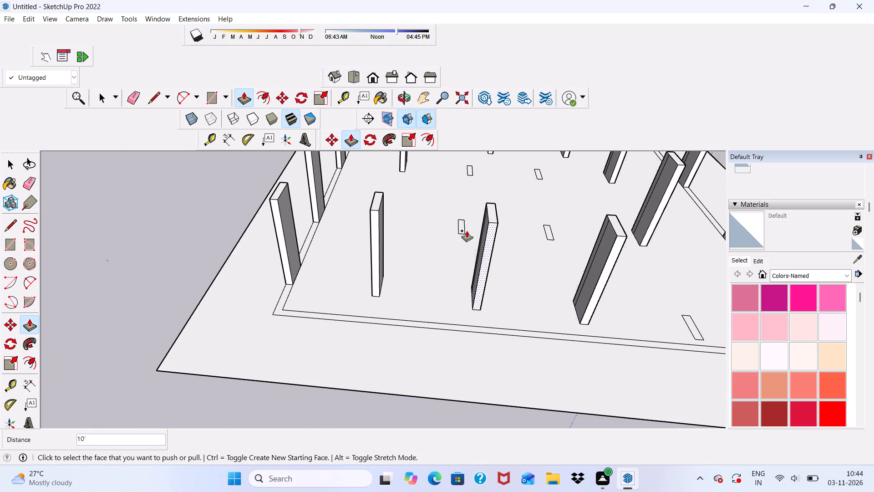
# Extrude the remaining end rectangle of the fourth interior row upward by 10', level with the third column of that row.
pyautogui.scroll(-6, 422, 254)
pyautogui.scroll(12, 586, 298)
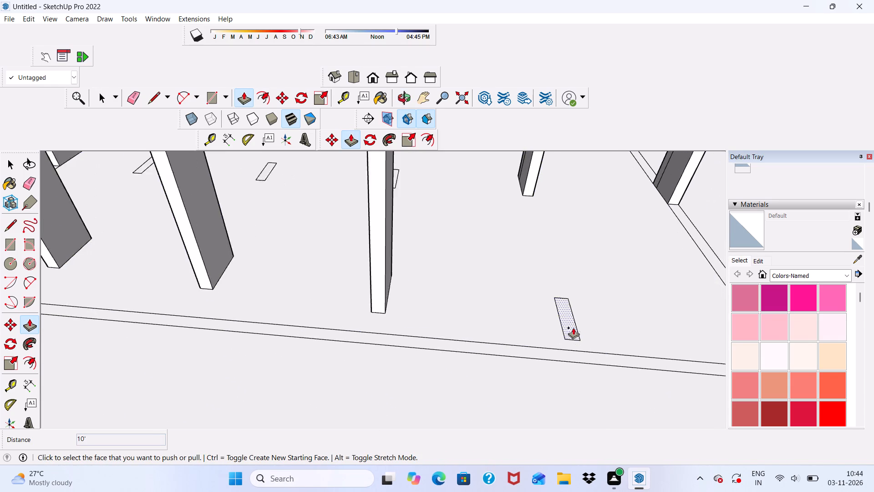
pyautogui.scroll(1, 573, 328)
pyautogui.click(571, 326)
pyautogui.scroll(-3, 554, 295)
pyautogui.scroll(-8, 545, 250)
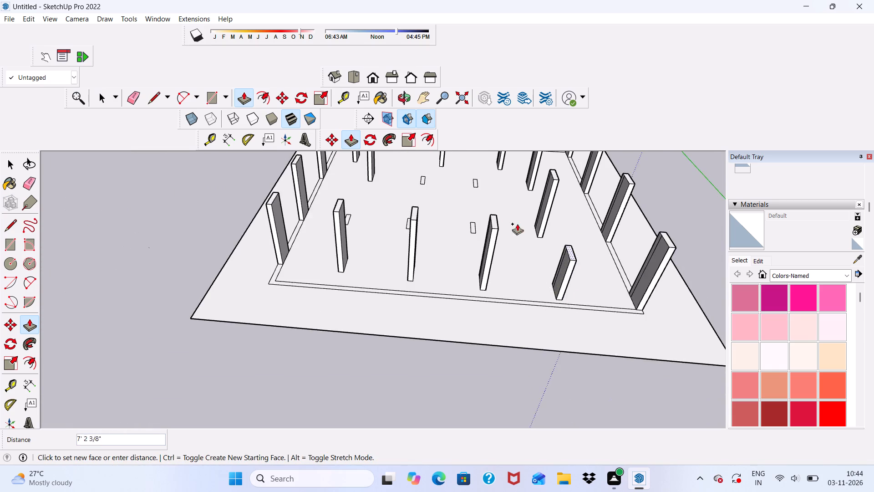
pyautogui.scroll(4, 501, 205)
pyautogui.scroll(2, 500, 251)
pyautogui.click(499, 251)
# Extrude the third interior row's end rectangle, nearest the three-column wall band, upward by 10'.
pyautogui.scroll(-6, 515, 268)
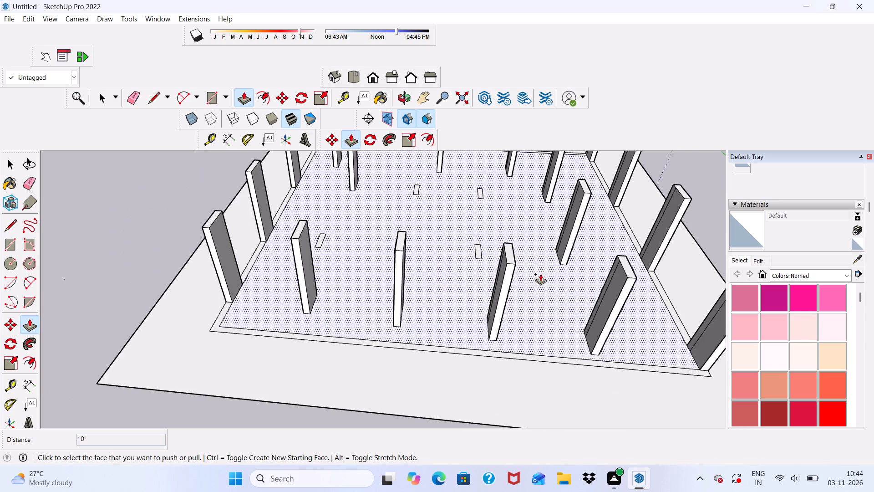
pyautogui.scroll(-2, 540, 274)
pyautogui.moveTo(587, 355); pyautogui.dragTo(747, 374, button='middle')
pyautogui.moveTo(201, 273); pyautogui.dragTo(456, 345, button='middle')
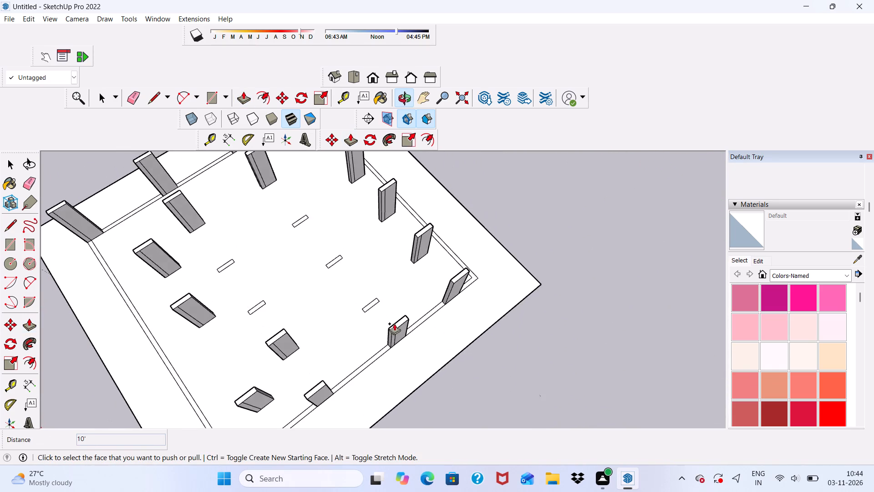
pyautogui.scroll(4, 335, 302)
pyautogui.scroll(9, 381, 303)
pyautogui.click(396, 309)
pyautogui.scroll(-4, 327, 254)
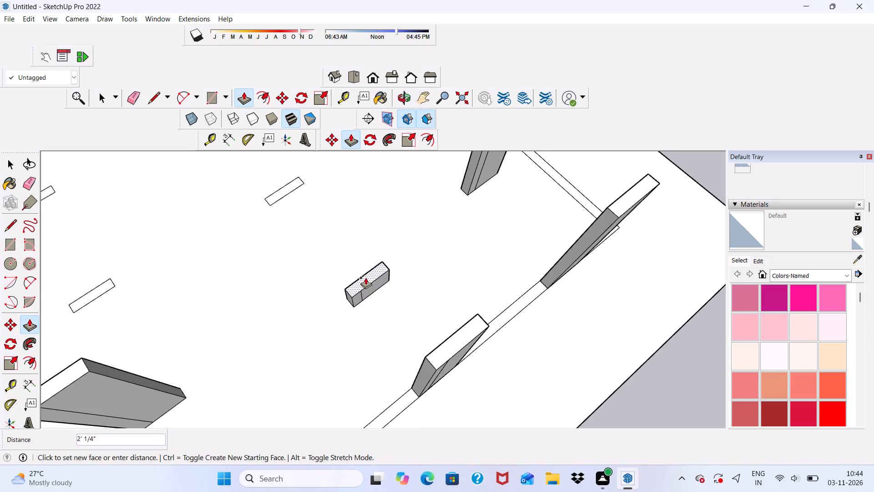
pyautogui.scroll(-6, 366, 277)
pyautogui.click(498, 246)
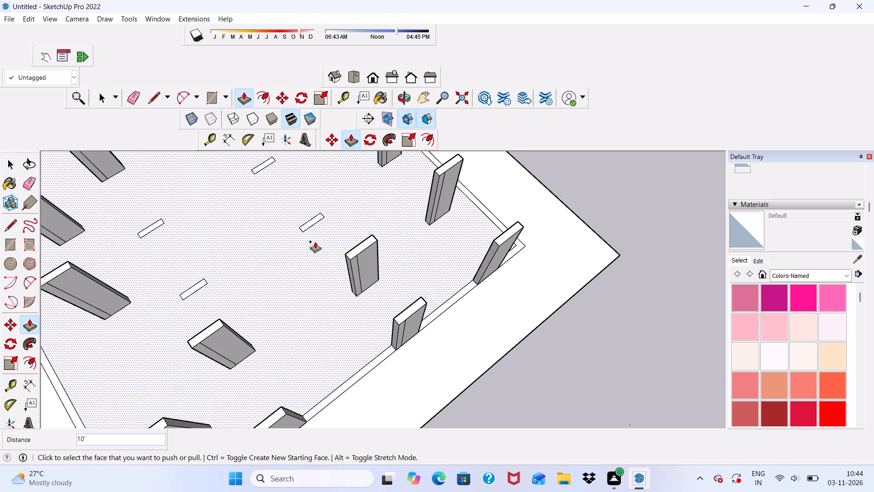
# Extrude the adjacent rectangle of the third interior row upward by 10', level with the end column just raised.
pyautogui.scroll(12, 306, 231)
pyautogui.click(306, 218)
pyautogui.scroll(-3, 248, 232)
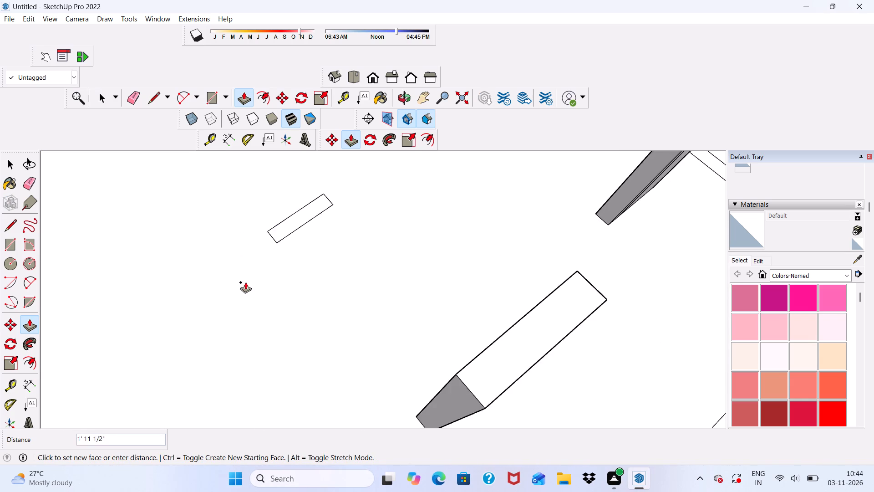
pyautogui.scroll(-10, 243, 285)
pyautogui.scroll(1, 317, 305)
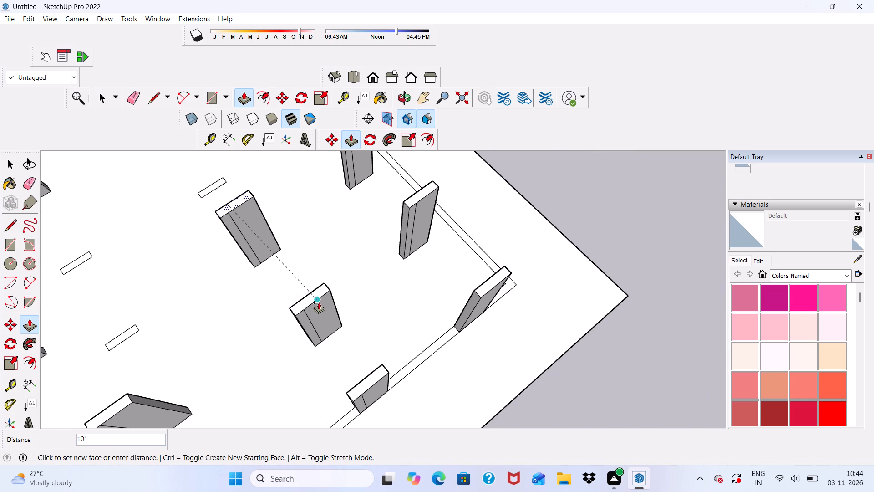
pyautogui.click(327, 296)
# Extrude the neighbouring row's rectangle, alongside the second column just raised, upward by 10', level with the third interior row's end column.
pyautogui.scroll(-2, 252, 278)
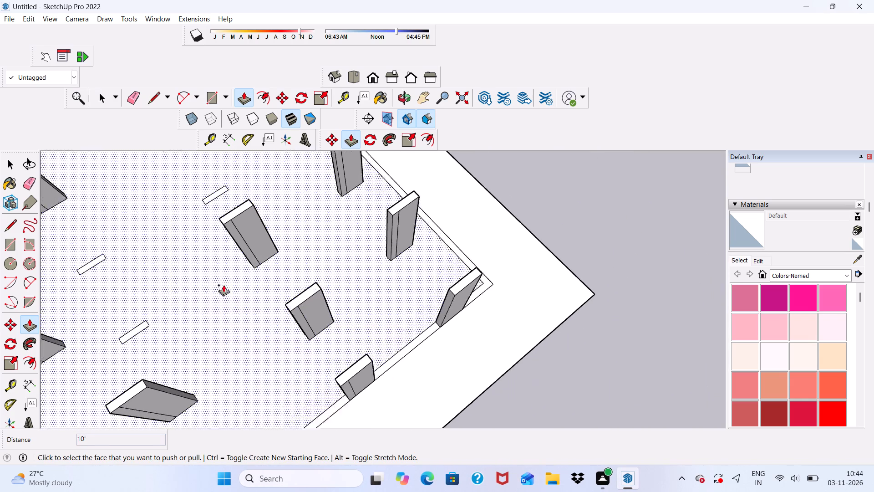
pyautogui.scroll(-2, 224, 285)
pyautogui.scroll(12, 164, 304)
pyautogui.click(162, 322)
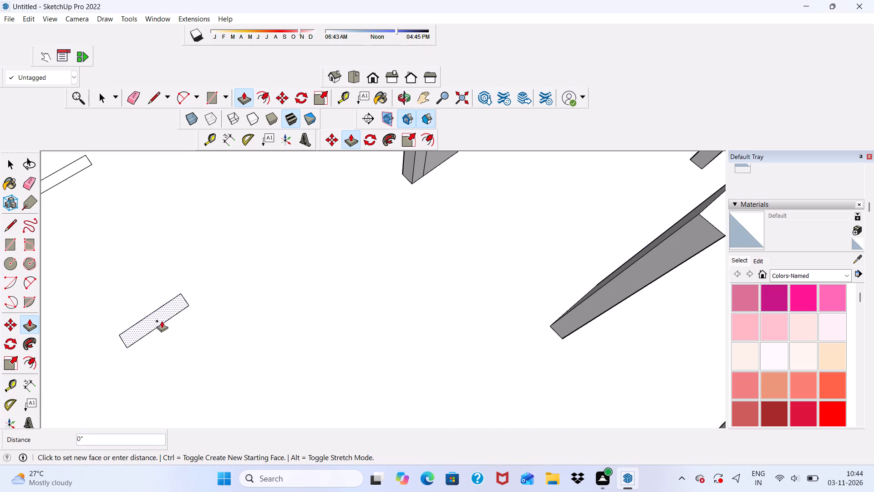
pyautogui.scroll(-5, 163, 307)
pyautogui.scroll(-5, 234, 281)
pyautogui.scroll(4, 355, 269)
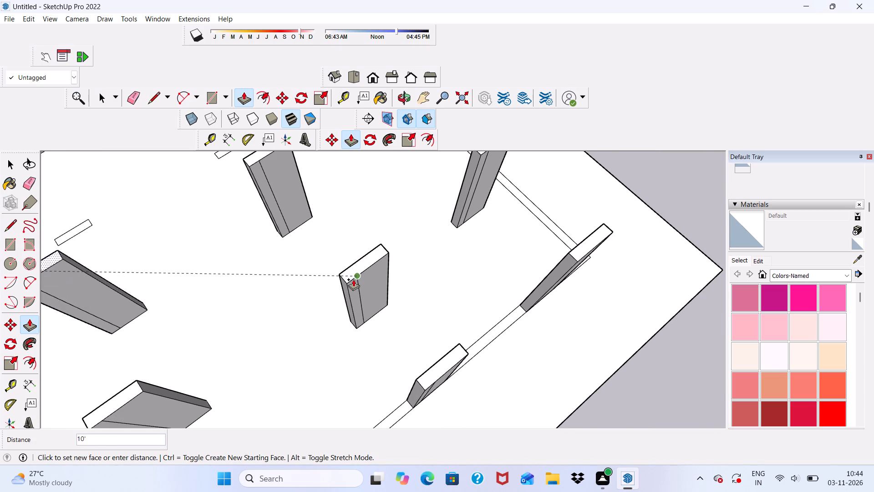
pyautogui.click(353, 279)
# Extrude the remaining flat rectangle of that neighbouring row upward by 10', level with the adjacent column.
pyautogui.scroll(-11, 308, 301)
pyautogui.scroll(1, 284, 313)
pyautogui.moveTo(284, 313); pyautogui.dragTo(422, 282, button='middle')
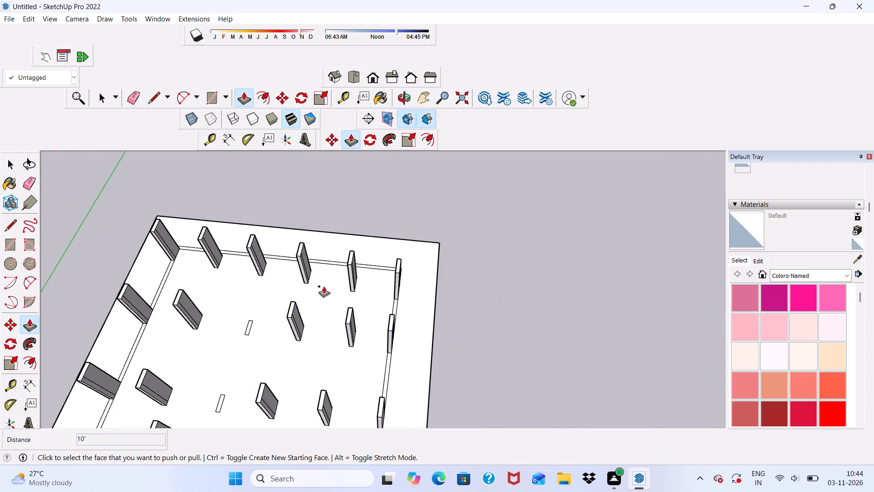
pyautogui.scroll(6, 187, 312)
pyautogui.scroll(-7, 235, 260)
pyautogui.scroll(15, 209, 405)
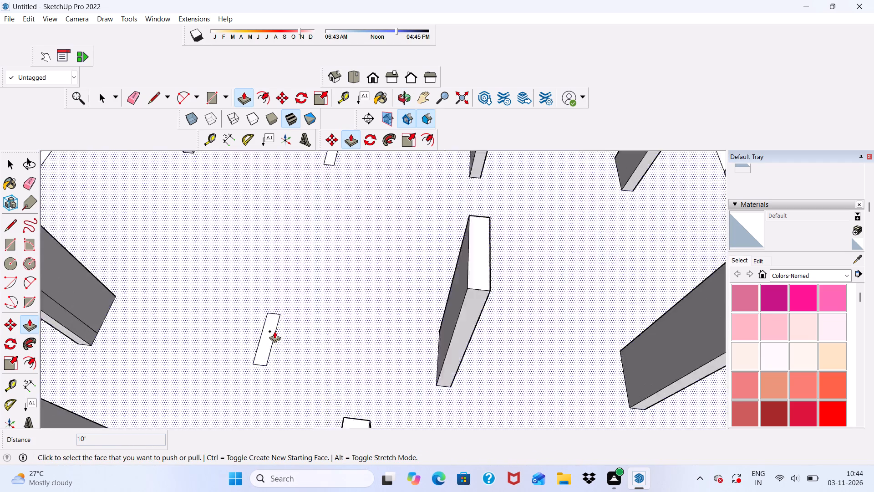
pyautogui.scroll(3, 274, 331)
pyautogui.click(270, 331)
pyautogui.scroll(-9, 239, 317)
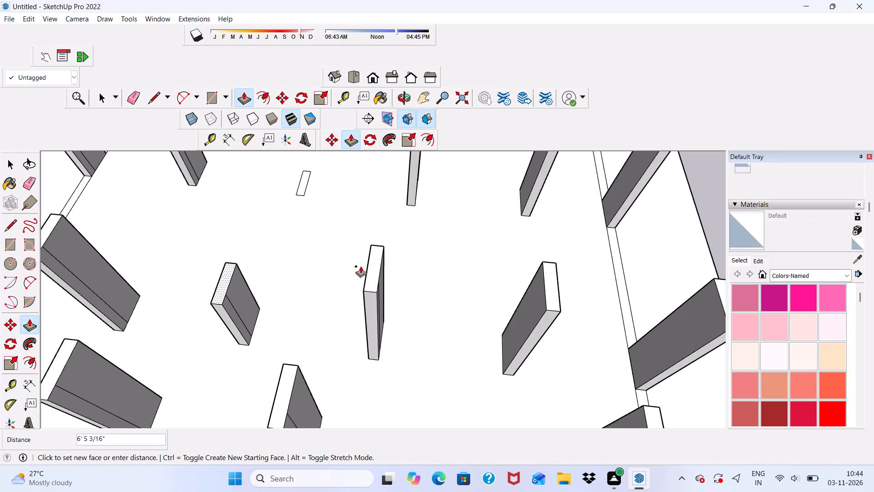
pyautogui.click(376, 291)
# Extrude the last flat rectangle, in the third interior row, upward by 10', level with the adjacent column of its row.
pyautogui.scroll(-6, 294, 325)
pyautogui.scroll(2, 257, 247)
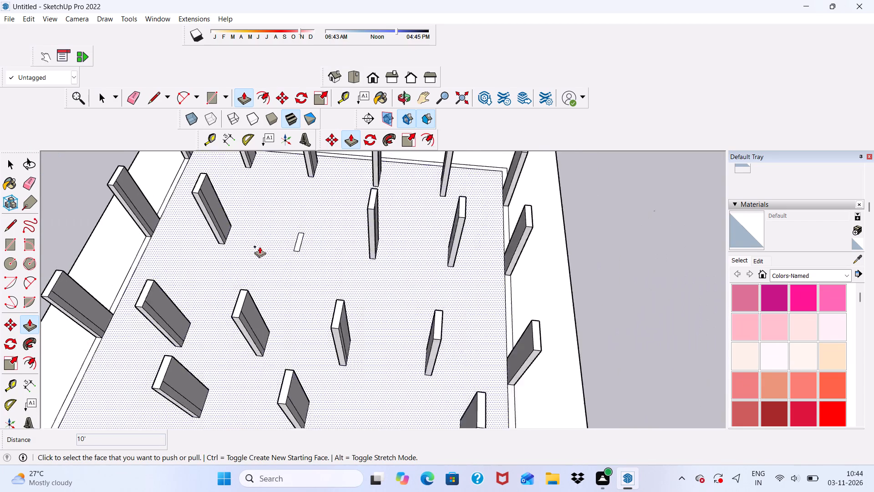
pyautogui.scroll(5, 259, 246)
pyautogui.scroll(7, 298, 229)
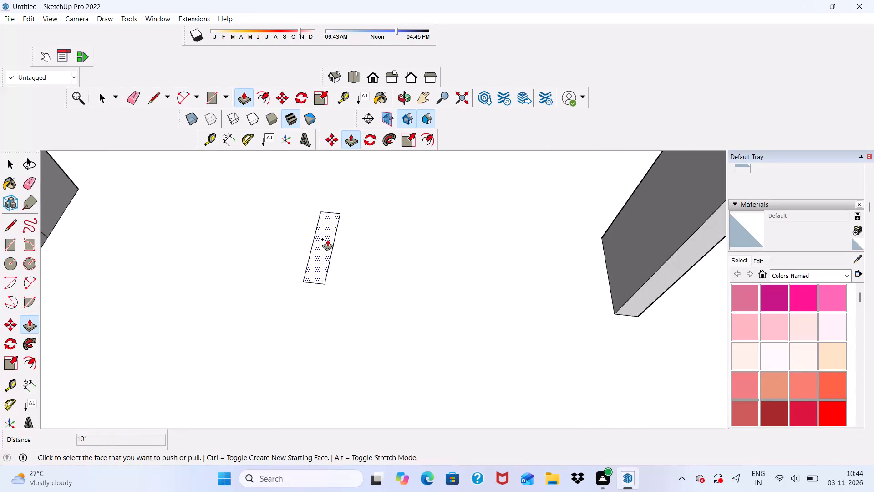
pyautogui.click(327, 239)
pyautogui.scroll(-15, 141, 241)
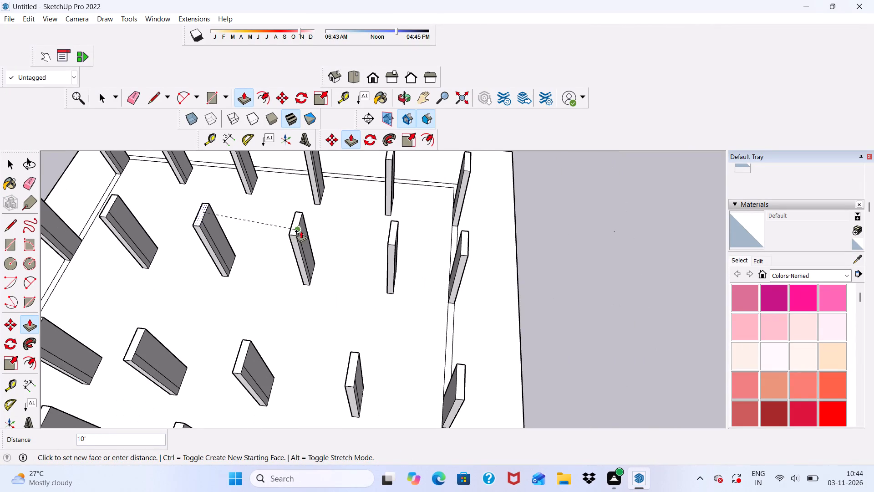
pyautogui.scroll(1, 300, 232)
pyautogui.click(296, 236)
# Erase the vertical edges dividing the broad faces of the wall-corner column and the next two nearby columns.
pyautogui.scroll(-9, 279, 202)
pyautogui.moveTo(286, 276); pyautogui.dragTo(103, 226, button='middle')
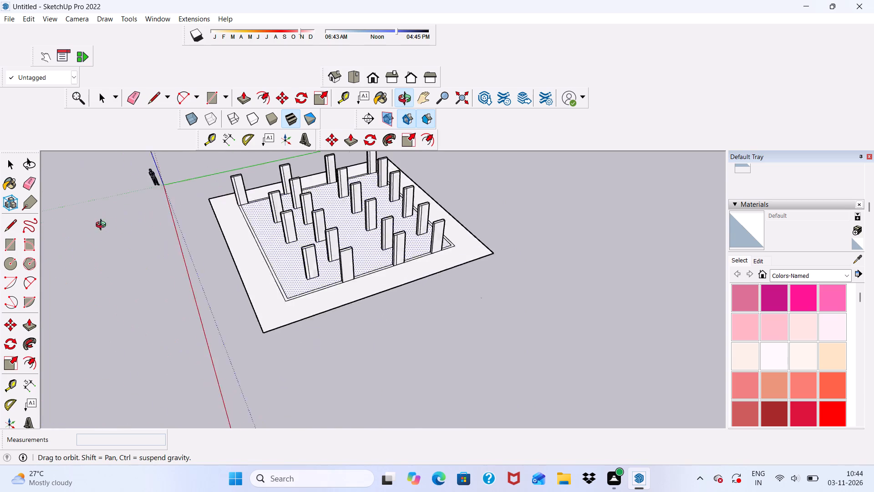
pyautogui.moveTo(103, 226); pyautogui.dragTo(262, 201, button='middle')
pyautogui.moveTo(220, 283); pyautogui.dragTo(277, 235, button='middle')
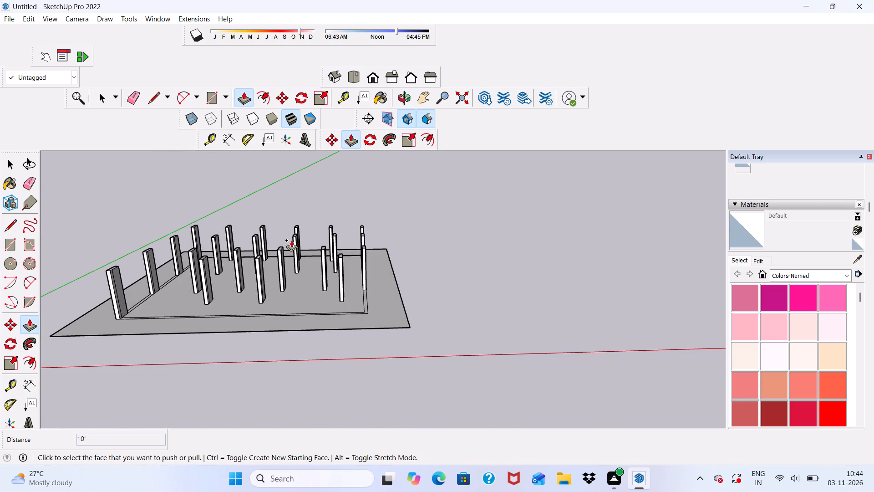
pyautogui.moveTo(282, 289); pyautogui.dragTo(158, 296, button='middle')
pyautogui.scroll(3, 269, 270)
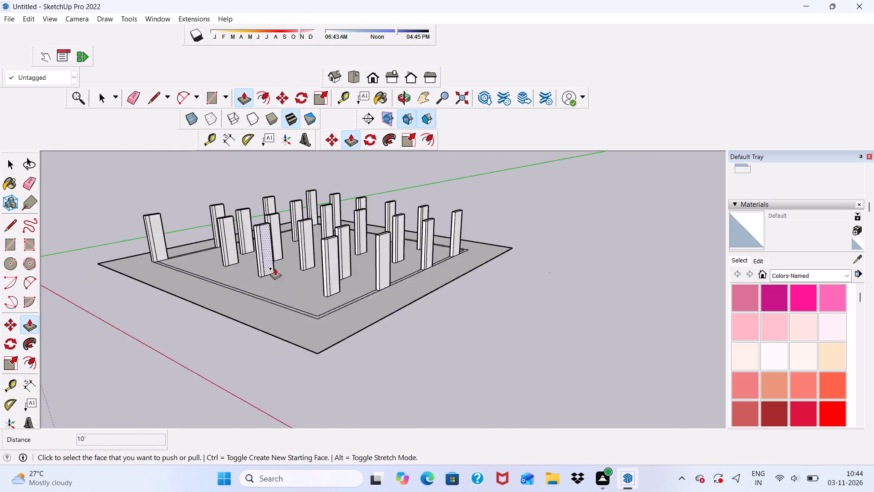
pyautogui.scroll(2, 275, 268)
pyautogui.click(135, 100)
pyautogui.scroll(5, 117, 225)
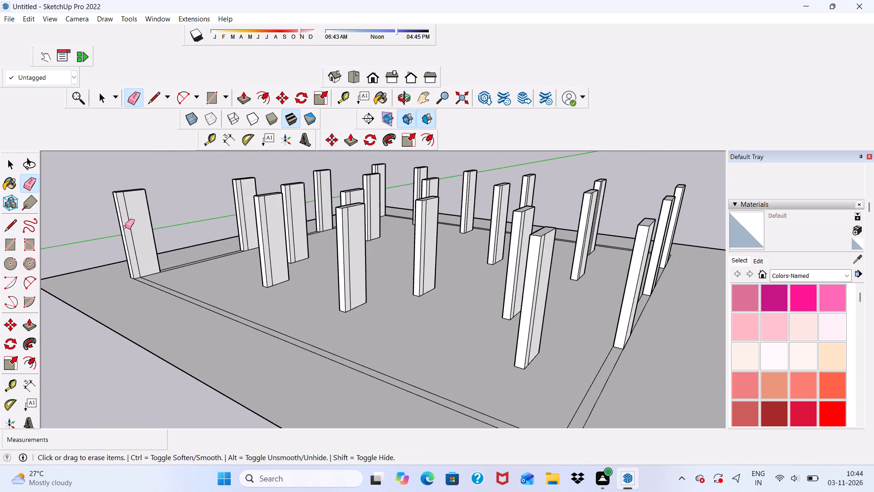
pyautogui.moveTo(133, 224); pyautogui.dragTo(131, 232)
pyautogui.click(131, 232)
pyautogui.scroll(1, 247, 201)
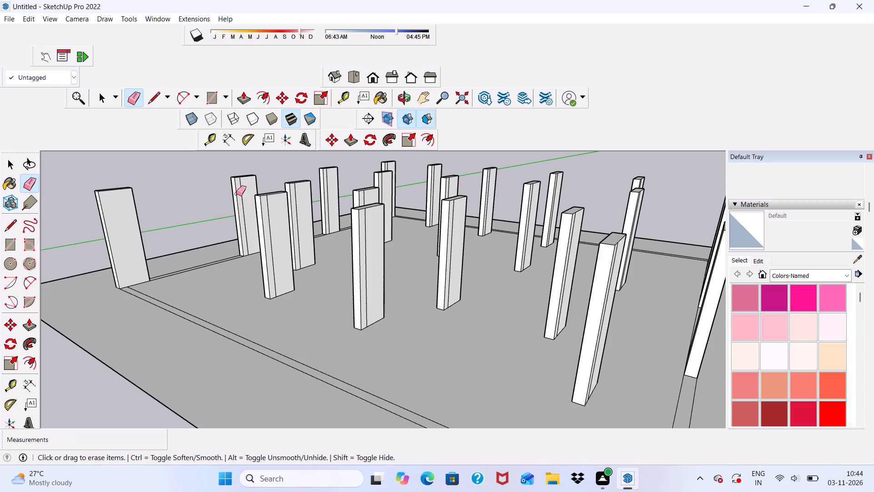
pyautogui.click(240, 191)
pyautogui.moveTo(267, 224); pyautogui.dragTo(277, 229)
pyautogui.click(277, 229)
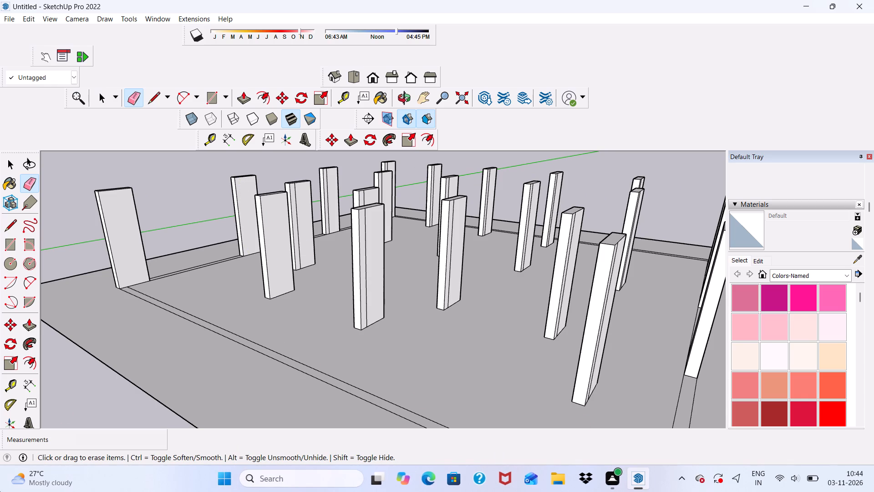
# Erase the vertical dividing edges on the broad faces of the next two interior columns.
pyautogui.scroll(4, 455, 236)
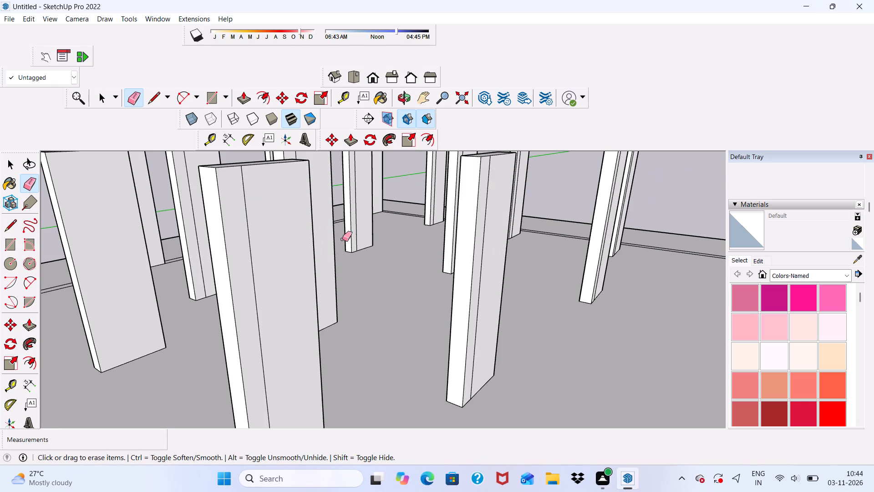
pyautogui.click(254, 282)
pyautogui.scroll(-6, 256, 273)
pyautogui.scroll(3, 441, 276)
pyautogui.moveTo(370, 263); pyautogui.dragTo(384, 263)
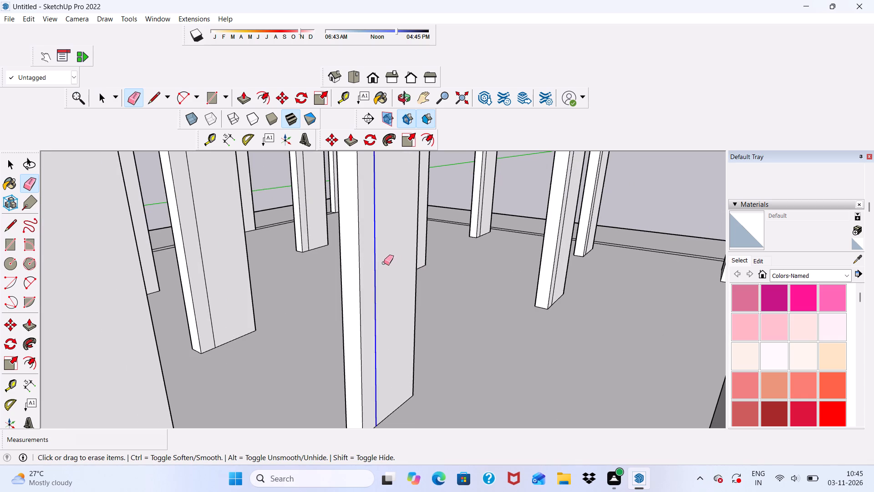
pyautogui.moveTo(384, 263); pyautogui.dragTo(390, 262)
# Erase the vertical dividing edges on the nearest foreground column and on the column just behind it.
pyautogui.scroll(-12, 383, 262)
pyautogui.scroll(1, 499, 318)
pyautogui.moveTo(499, 318); pyautogui.dragTo(478, 303, button='middle')
pyautogui.scroll(2, 393, 271)
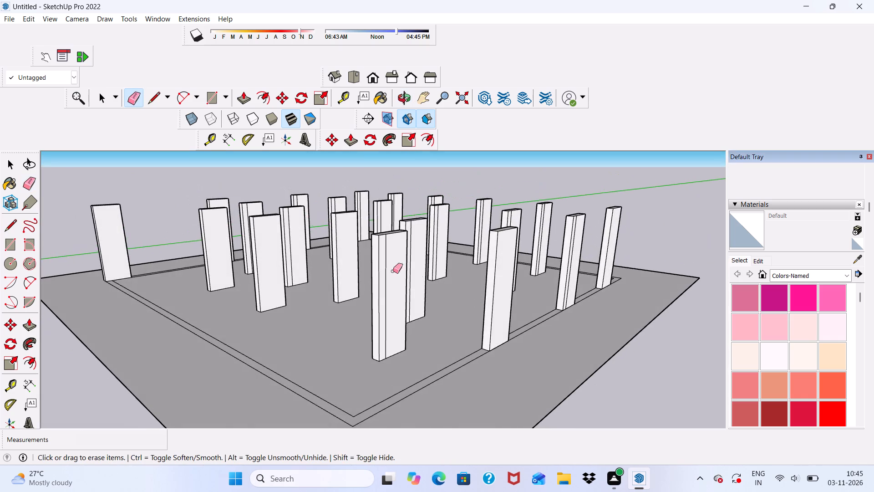
pyautogui.scroll(4, 393, 271)
pyautogui.moveTo(376, 257); pyautogui.dragTo(381, 256)
pyautogui.scroll(5, 416, 209)
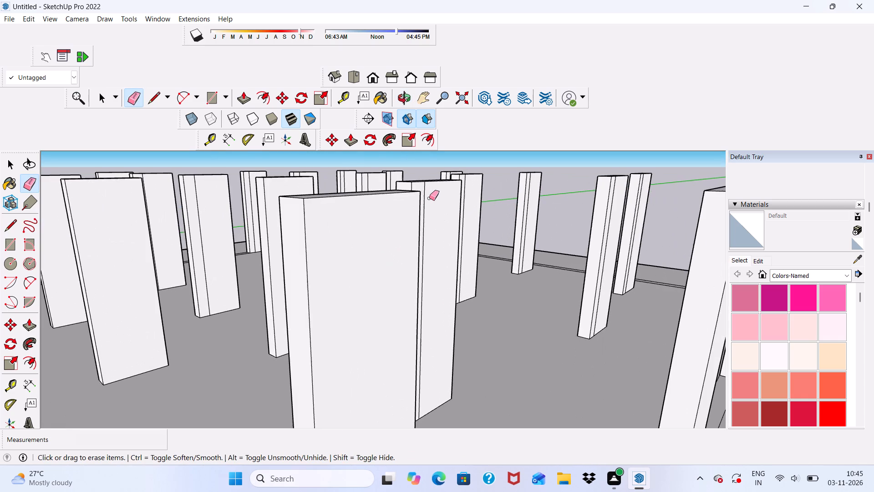
pyautogui.scroll(8, 429, 198)
pyautogui.moveTo(416, 195); pyautogui.dragTo(429, 197)
# Erase the vertical dividing edges on the front wall-band column, the interior column behind it and the neighbouring side-wall column.
pyautogui.scroll(-12, 429, 194)
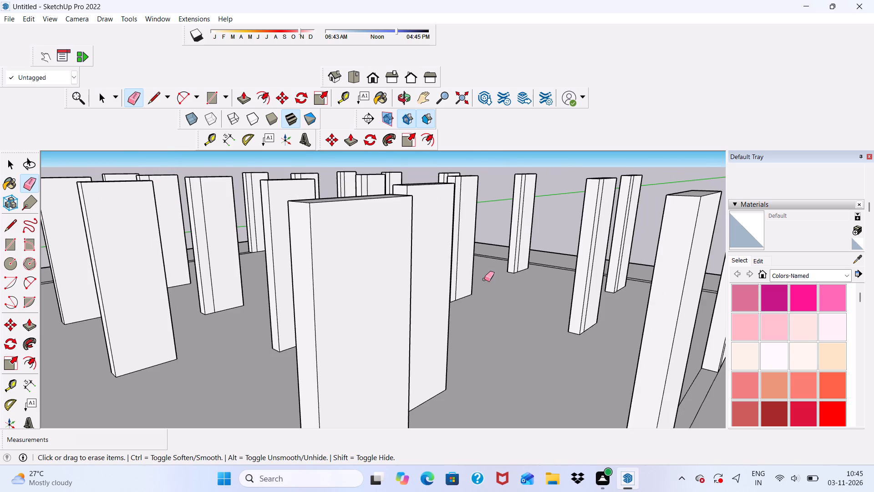
pyautogui.moveTo(500, 291); pyautogui.dragTo(476, 284, button='middle')
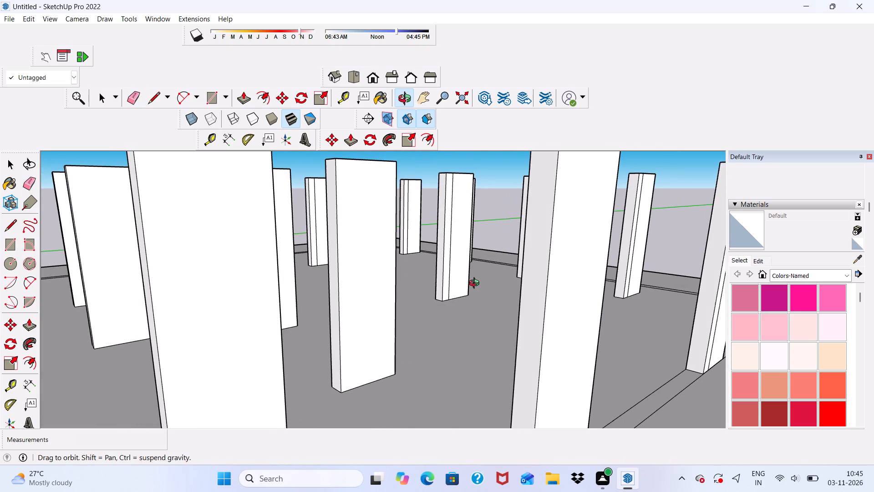
pyautogui.moveTo(476, 284); pyautogui.dragTo(478, 295, button='middle')
pyautogui.scroll(-2, 354, 266)
pyautogui.scroll(1, 379, 249)
pyautogui.scroll(-5, 380, 249)
pyautogui.scroll(1, 448, 285)
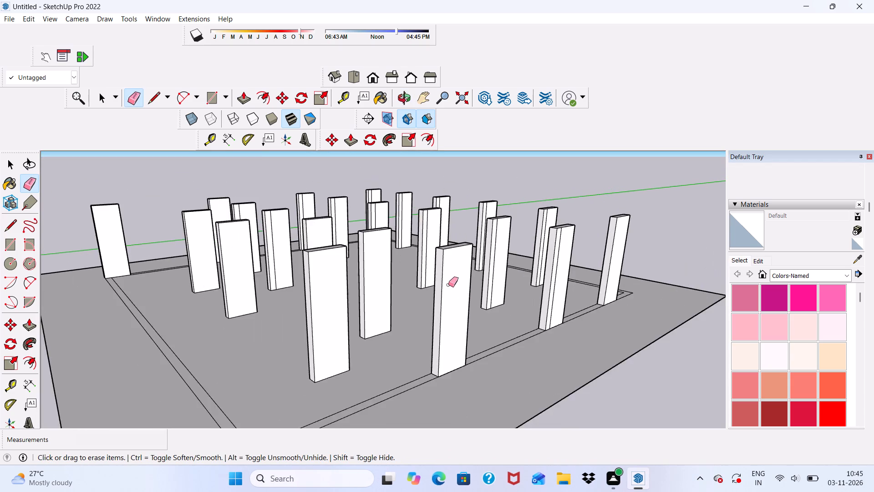
pyautogui.moveTo(453, 297); pyautogui.dragTo(396, 313, button='middle')
pyautogui.scroll(2, 558, 267)
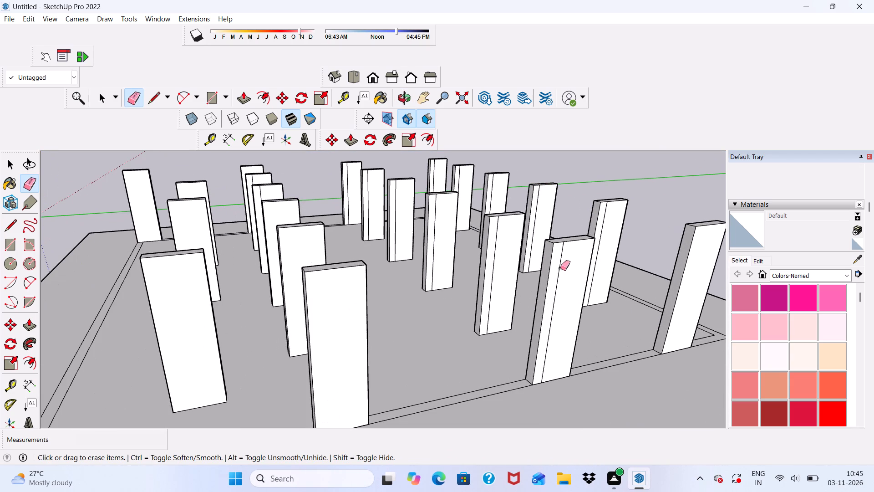
pyautogui.moveTo(560, 268); pyautogui.dragTo(546, 270)
pyautogui.hotkey('ctrl', 'z')
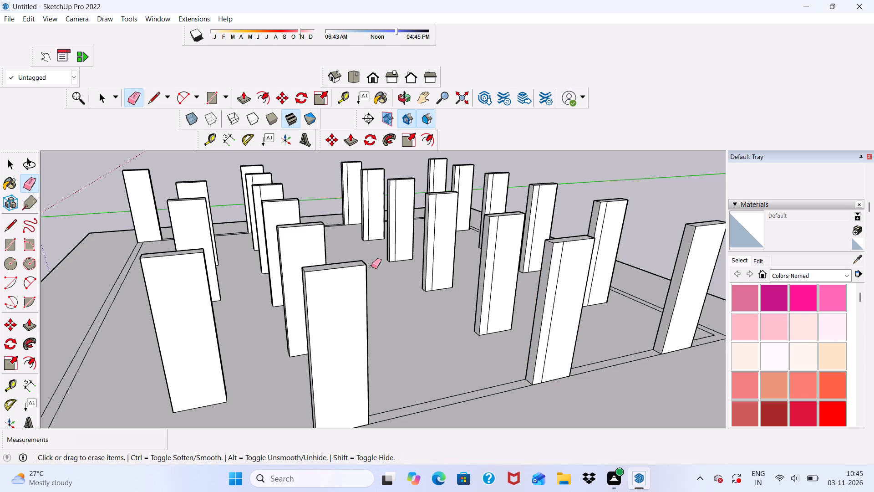
pyautogui.scroll(1, 563, 259)
pyautogui.click(561, 258)
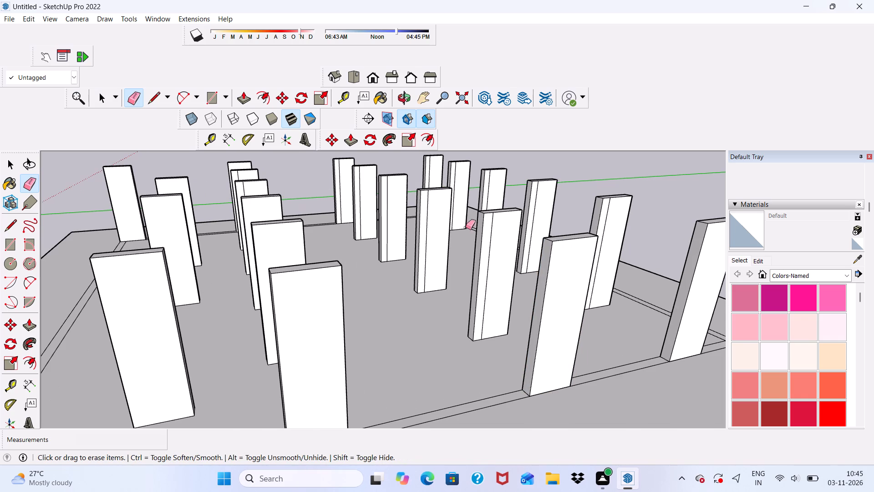
pyautogui.click(493, 227)
pyautogui.click(607, 216)
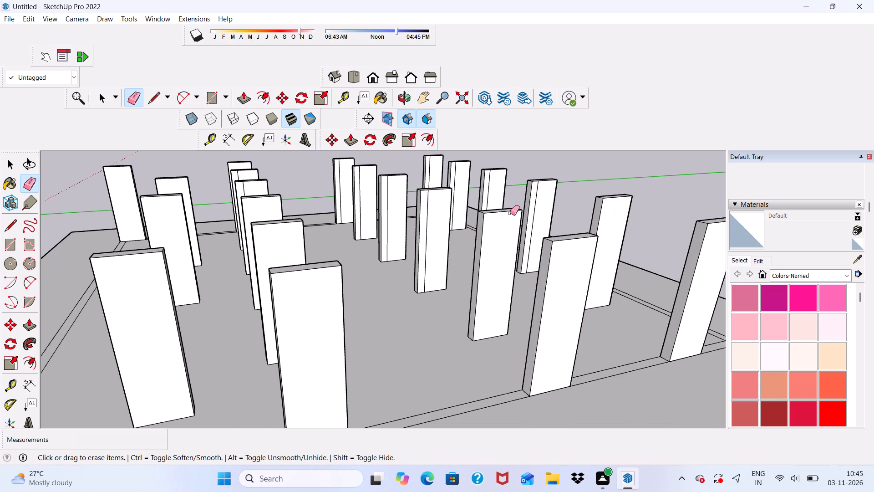
# Erase the vertical dividing edges on the next two side-wall columns and on two interior columns of the adjacent row.
pyautogui.scroll(-4, 574, 248)
pyautogui.scroll(5, 537, 210)
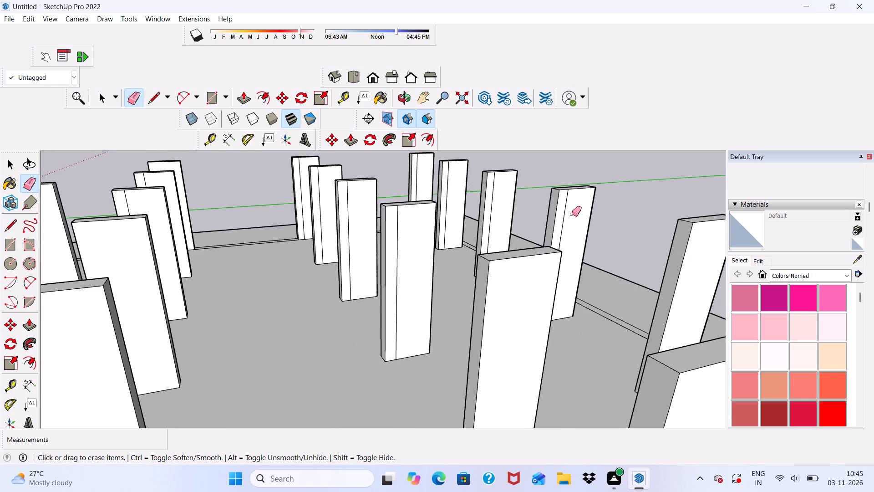
pyautogui.scroll(3, 572, 215)
pyautogui.moveTo(560, 211); pyautogui.dragTo(565, 210)
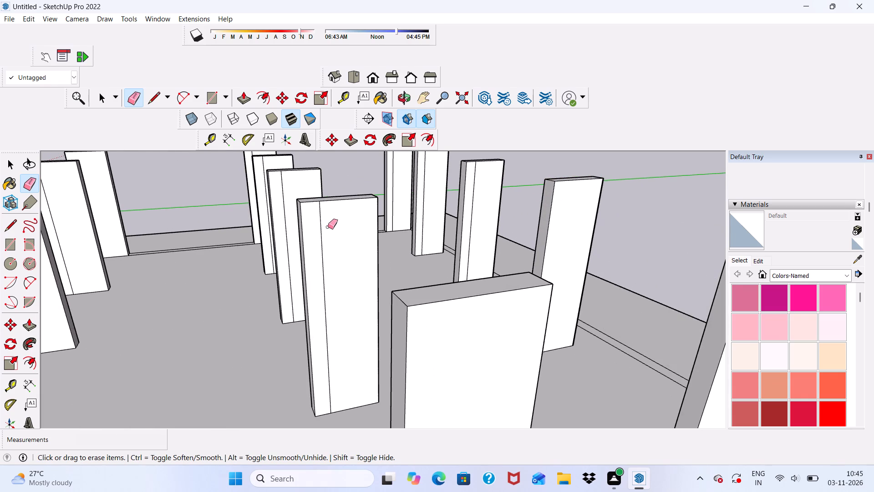
pyautogui.moveTo(313, 241); pyautogui.dragTo(333, 240)
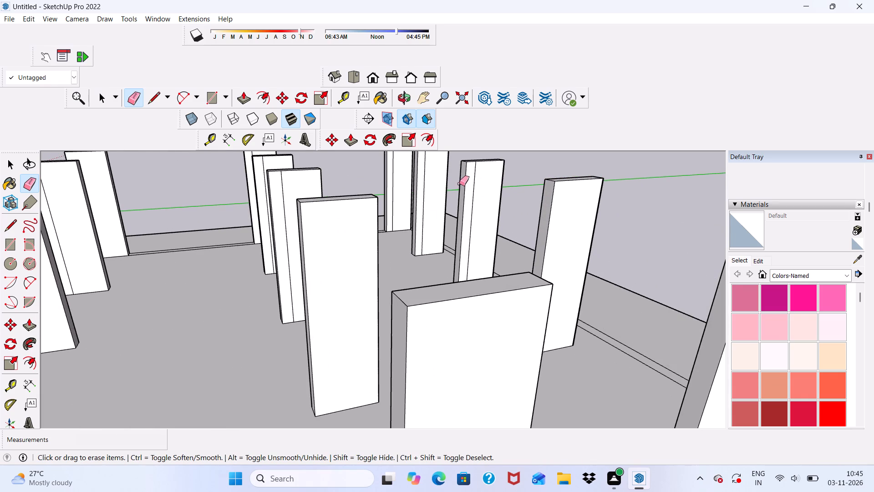
pyautogui.click(475, 183)
pyautogui.scroll(1, 263, 202)
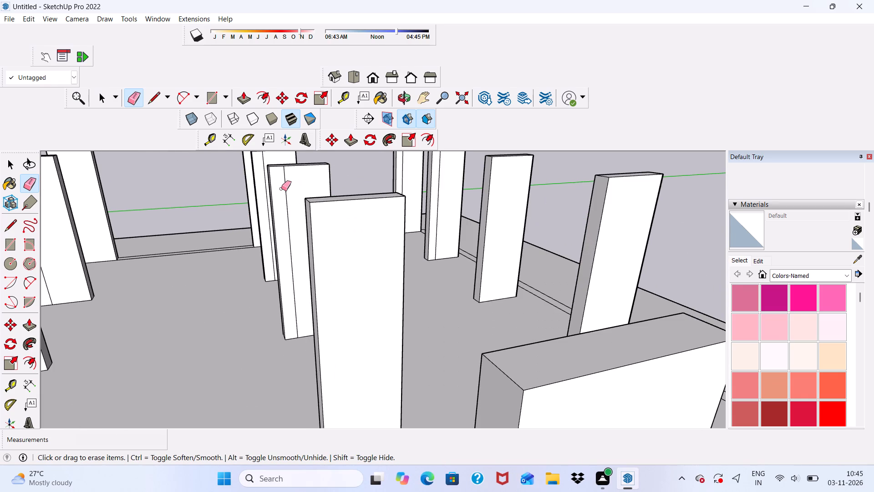
pyautogui.moveTo(281, 189); pyautogui.dragTo(289, 189)
# Erase the vertical dividing edges on the side-wall column just before the far corner and on the second-last column of the adjacent row.
pyautogui.scroll(-8, 313, 198)
pyautogui.scroll(7, 437, 198)
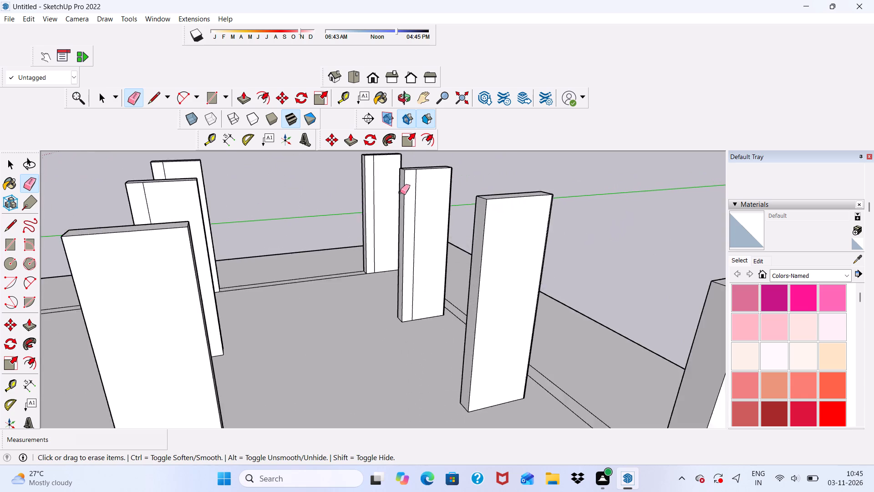
pyautogui.scroll(4, 400, 192)
pyautogui.moveTo(418, 193); pyautogui.dragTo(429, 199)
pyautogui.scroll(-8, 429, 196)
pyautogui.moveTo(357, 218); pyautogui.dragTo(361, 229, button='middle')
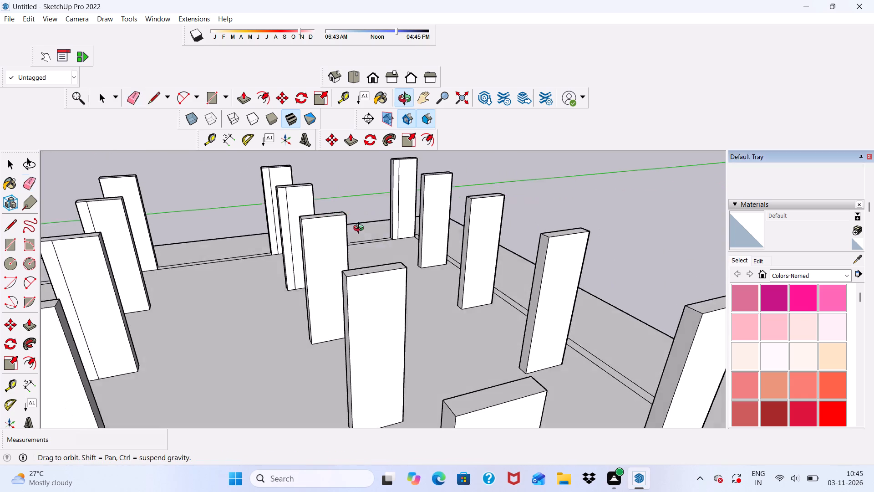
pyautogui.moveTo(361, 229); pyautogui.dragTo(370, 244, button='middle')
pyautogui.scroll(1, 282, 188)
pyautogui.moveTo(274, 196); pyautogui.dragTo(295, 201)
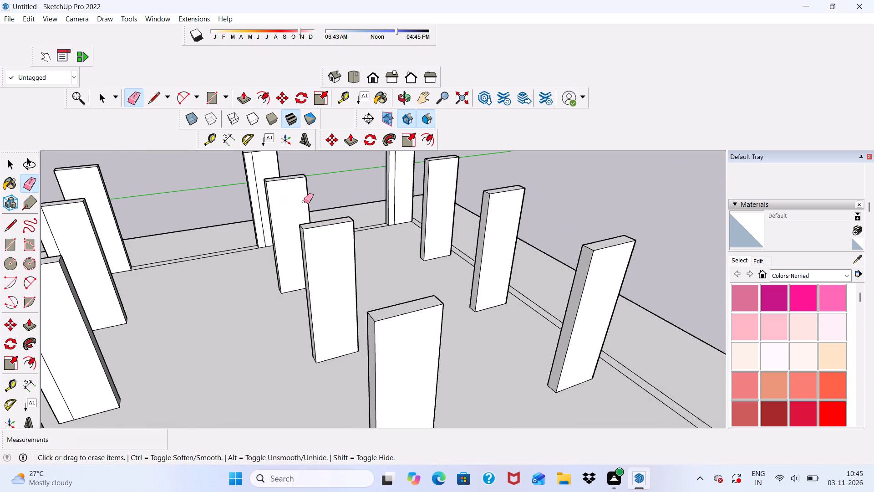
# Erase the vertical dividing edges on the far corner column and on the neighbouring back-wall column.
pyautogui.scroll(-4, 304, 205)
pyautogui.scroll(5, 379, 174)
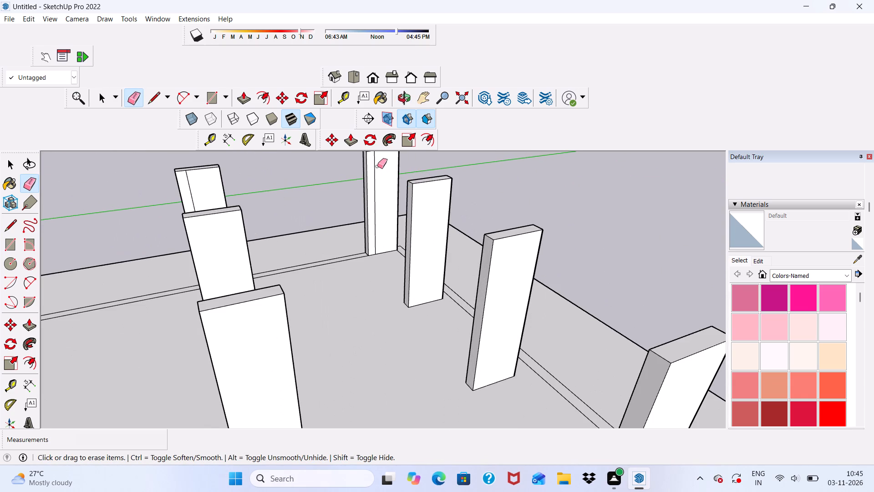
pyautogui.moveTo(377, 166); pyautogui.dragTo(373, 169)
pyautogui.scroll(4, 185, 184)
pyautogui.click(189, 183)
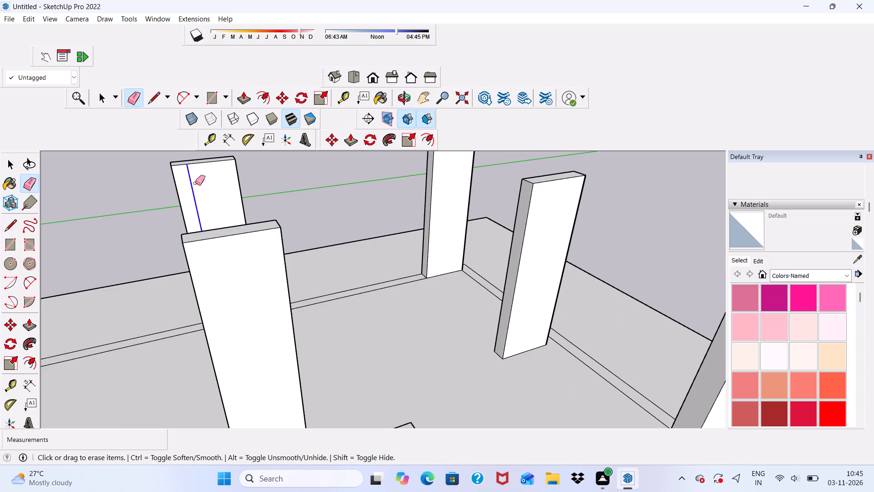
# Erase the remaining vertical dividing edges on the two neighbouring interior columns, check all columns from around the model, and leave the Eraser.
pyautogui.scroll(-5, 310, 189)
pyautogui.scroll(-7, 379, 193)
pyautogui.moveTo(186, 242); pyautogui.dragTo(184, 239, button='middle')
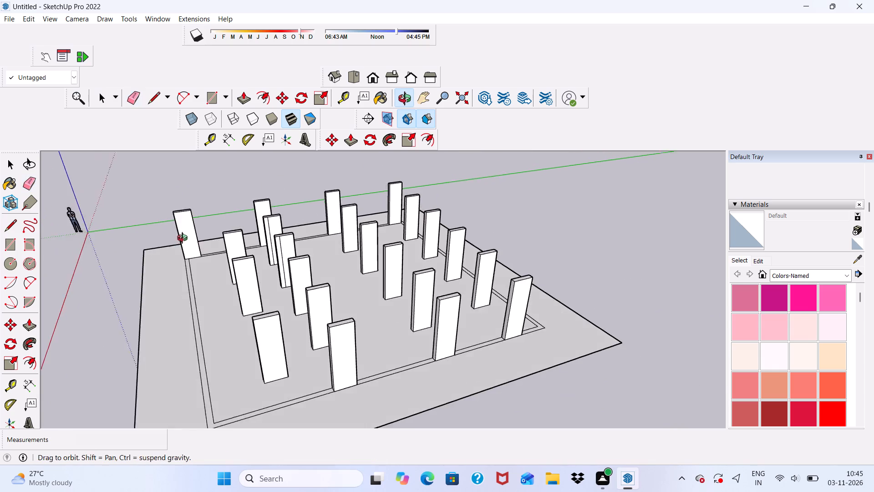
pyautogui.moveTo(184, 239); pyautogui.dragTo(158, 170, button='middle')
pyautogui.scroll(7, 289, 238)
pyautogui.moveTo(297, 237); pyautogui.dragTo(352, 276, button='middle')
pyautogui.scroll(5, 296, 246)
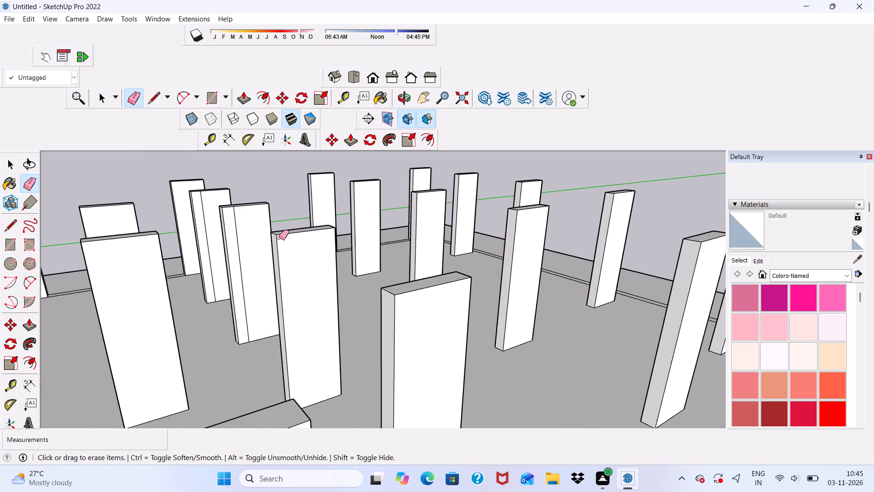
pyautogui.scroll(4, 229, 229)
pyautogui.click(249, 228)
pyautogui.moveTo(251, 231); pyautogui.dragTo(244, 234)
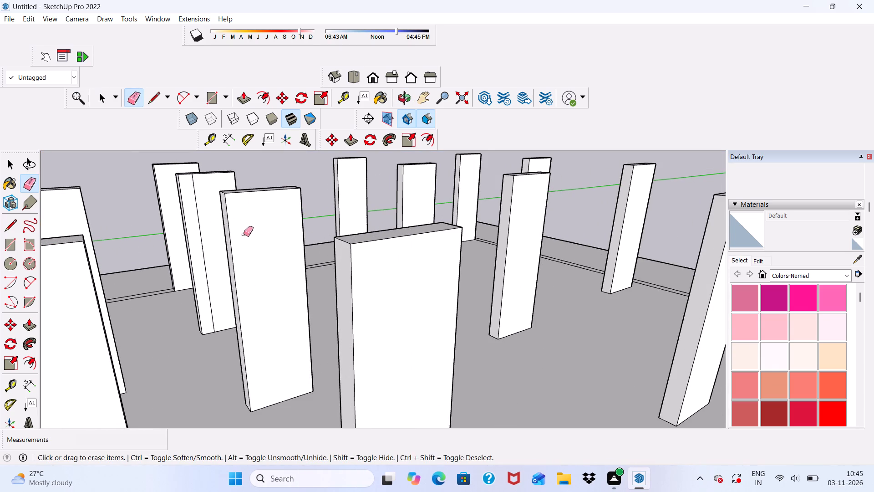
pyautogui.scroll(4, 198, 206)
pyautogui.moveTo(190, 200); pyautogui.dragTo(205, 202)
pyautogui.scroll(-16, 214, 198)
pyautogui.scroll(1, 307, 251)
pyautogui.moveTo(307, 251); pyautogui.dragTo(311, 254, button='middle')
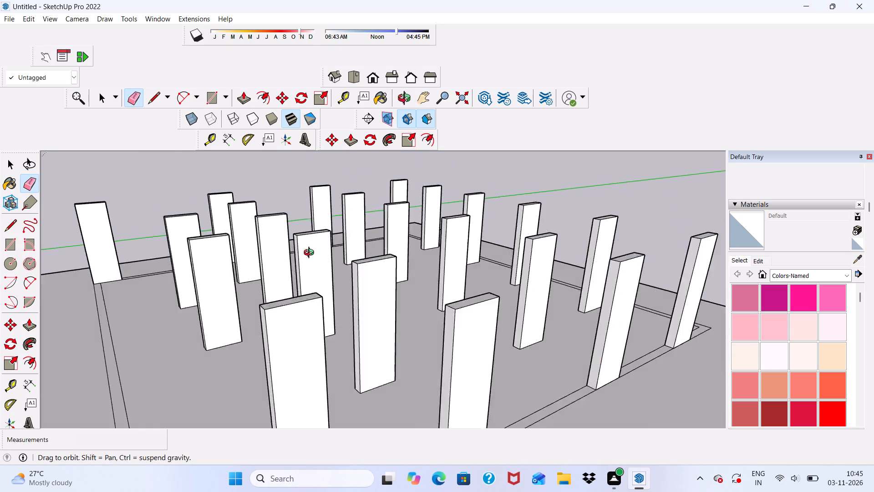
pyautogui.moveTo(311, 254); pyautogui.dragTo(498, 283, button='middle')
pyautogui.scroll(-3, 383, 263)
pyautogui.moveTo(331, 282); pyautogui.dragTo(506, 253, button='middle')
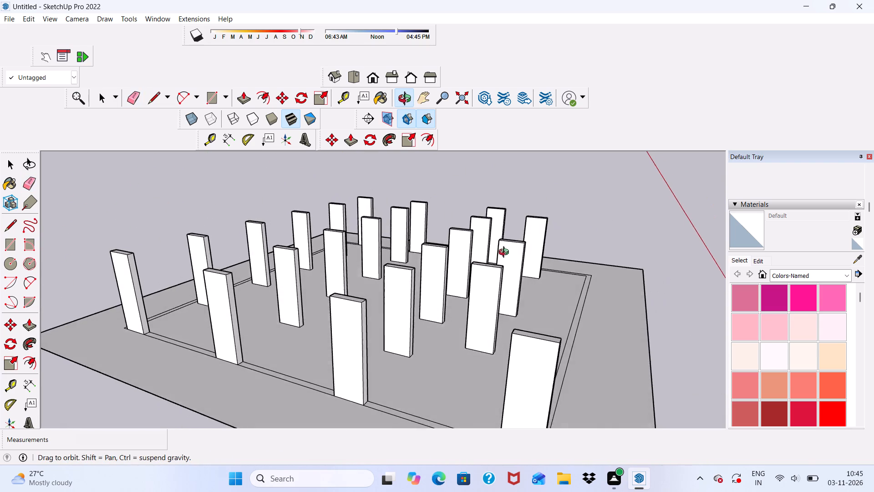
pyautogui.moveTo(506, 253); pyautogui.dragTo(322, 246, button='middle')
pyautogui.press('space')
pyautogui.scroll(-5, 318, 236)
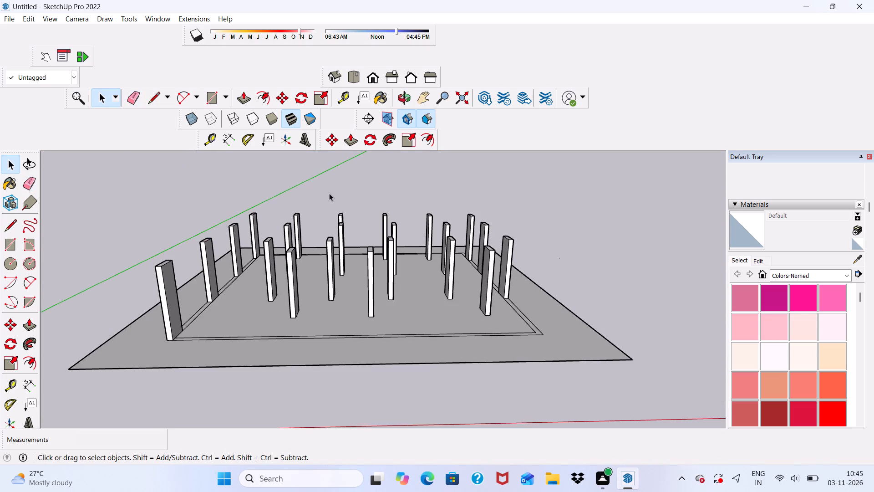
# Draw a slab rectangle about 51' 3" square across the column tops, starting at the outer top corner of the corner column.
pyautogui.moveTo(208, 93); pyautogui.dragTo(213, 97)
pyautogui.scroll(-3, 232, 218)
pyautogui.moveTo(294, 338); pyautogui.dragTo(295, 338, button='middle')
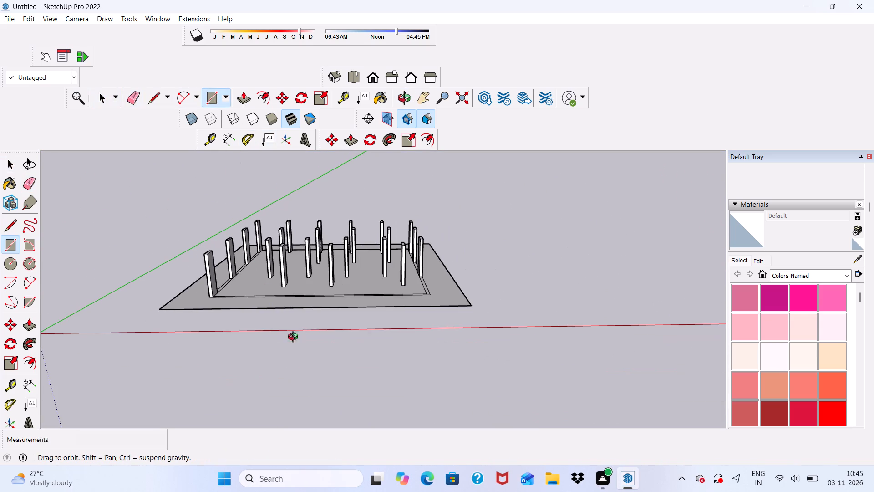
pyautogui.moveTo(295, 338); pyautogui.dragTo(327, 405, button='middle')
pyautogui.scroll(5, 218, 255)
pyautogui.scroll(8, 245, 190)
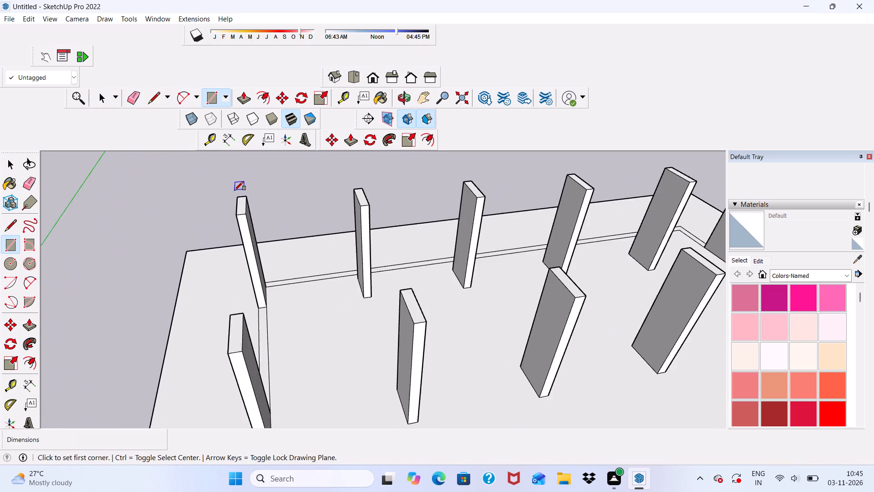
pyautogui.scroll(4, 234, 190)
pyautogui.click(237, 197)
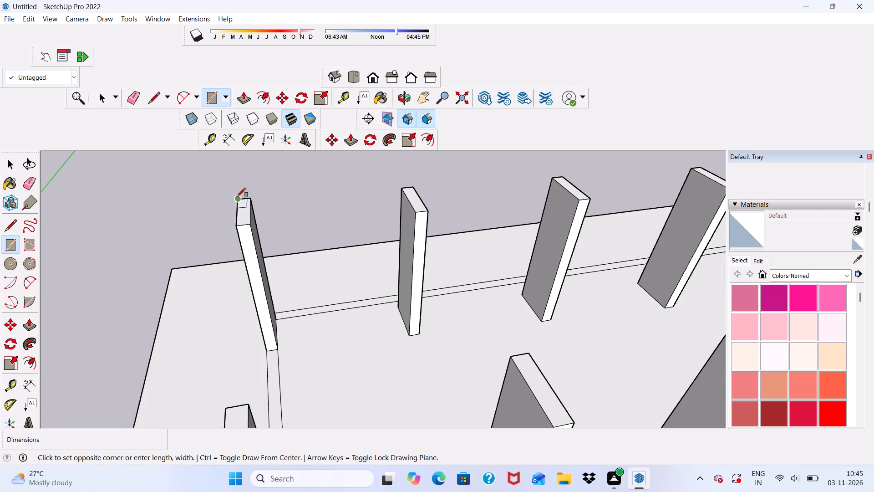
pyautogui.scroll(-4, 231, 232)
pyautogui.scroll(-5, 317, 248)
pyautogui.scroll(-4, 393, 241)
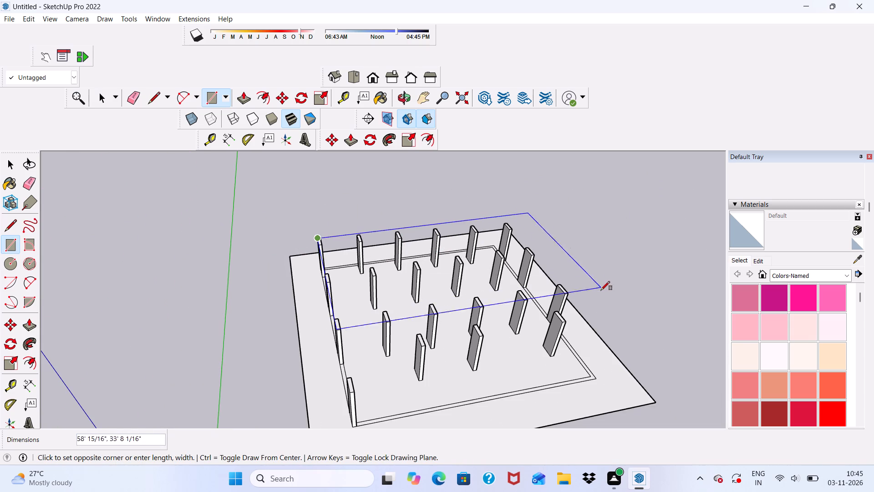
pyautogui.scroll(4, 574, 319)
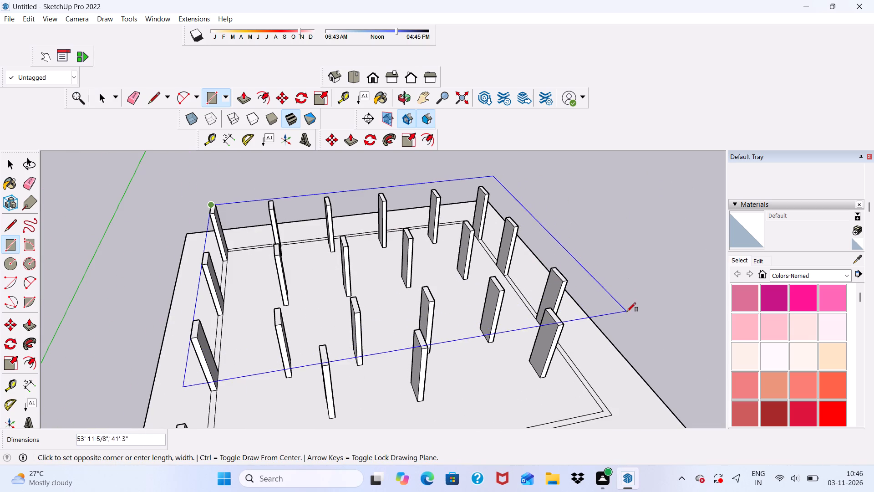
pyautogui.scroll(-6, 571, 273)
pyautogui.scroll(-2, 558, 220)
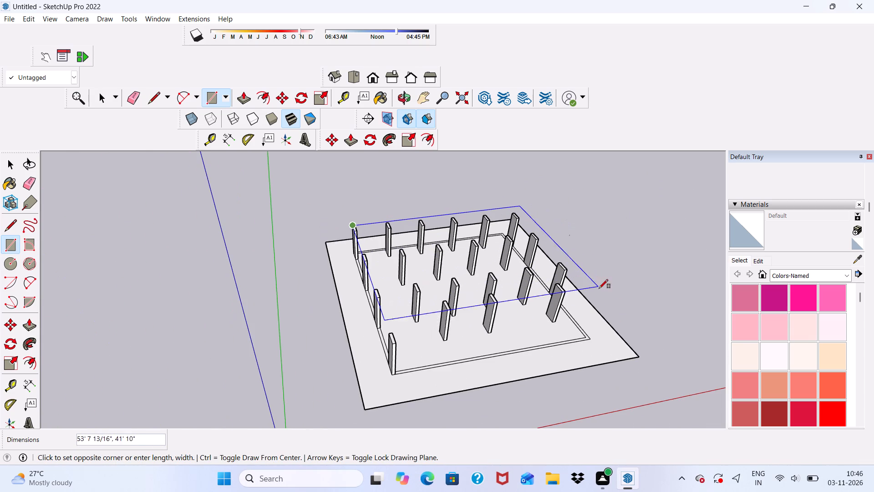
pyautogui.click(615, 315)
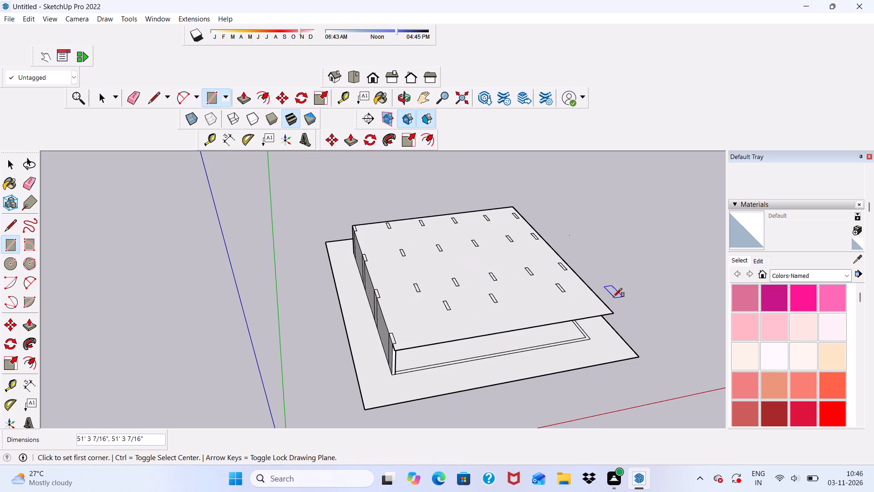
pyautogui.scroll(-2, 605, 296)
pyautogui.press('space')
# Push/Pull the slab face above the columns up 3".
pyautogui.moveTo(604, 298); pyautogui.dragTo(456, 316, button='middle')
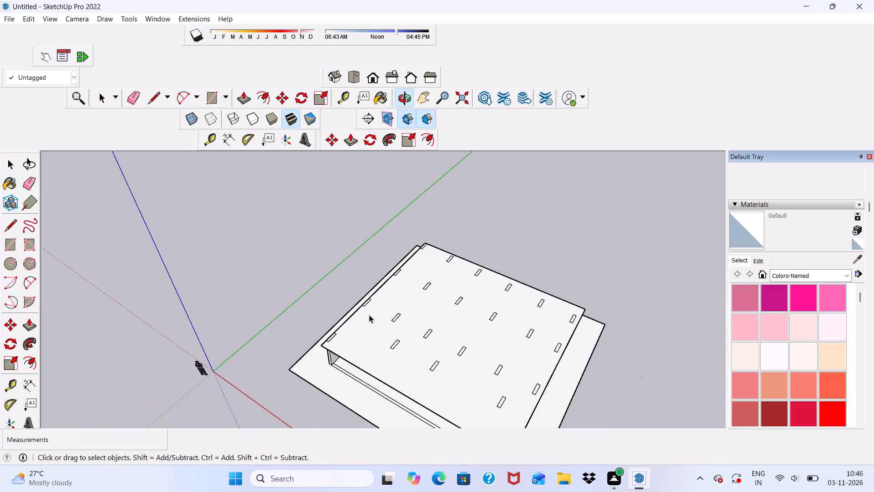
pyautogui.press('space')
pyautogui.scroll(-1, 383, 338)
pyautogui.moveTo(386, 333); pyautogui.dragTo(463, 232, button='middle')
pyautogui.scroll(6, 407, 304)
pyautogui.click(359, 313)
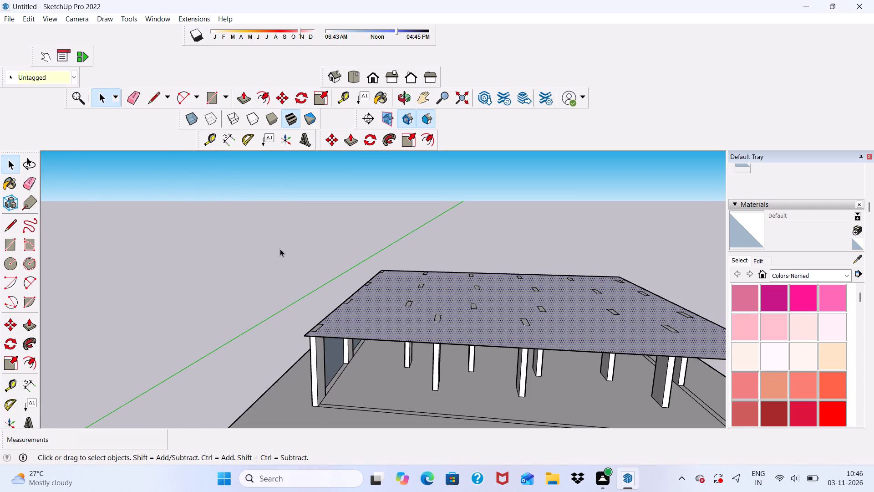
pyautogui.click(244, 100)
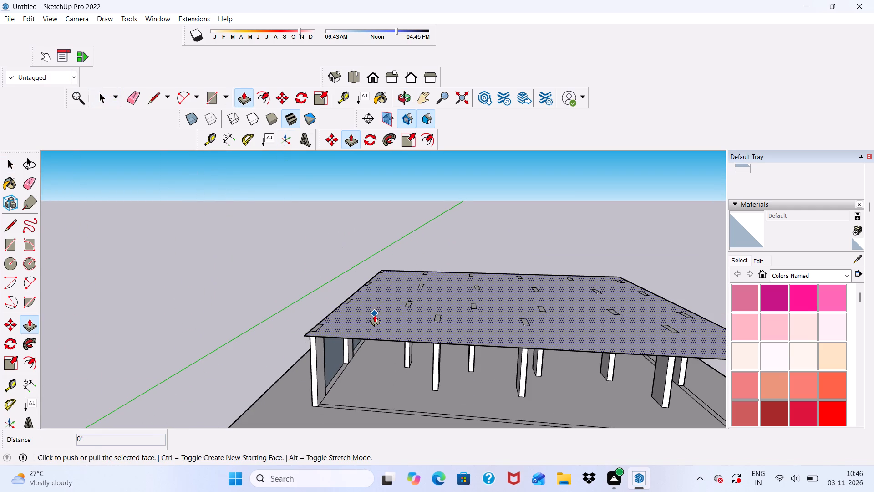
pyautogui.click(375, 315)
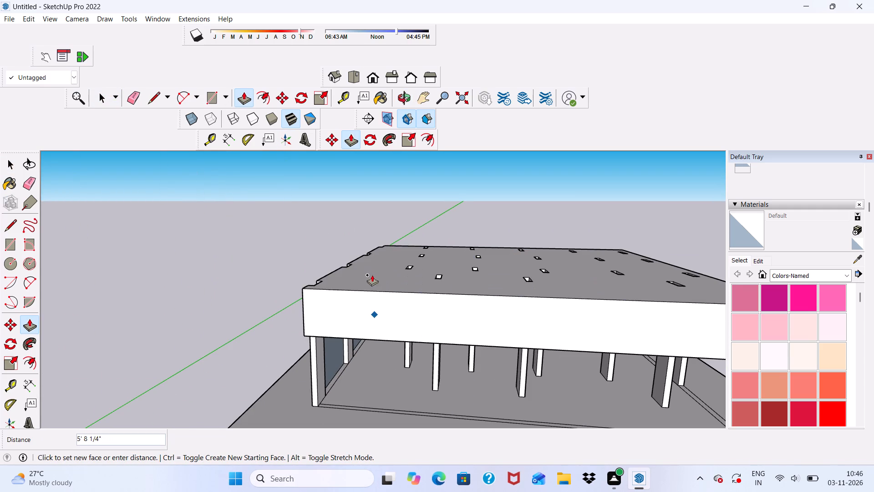
pyautogui.press('3')
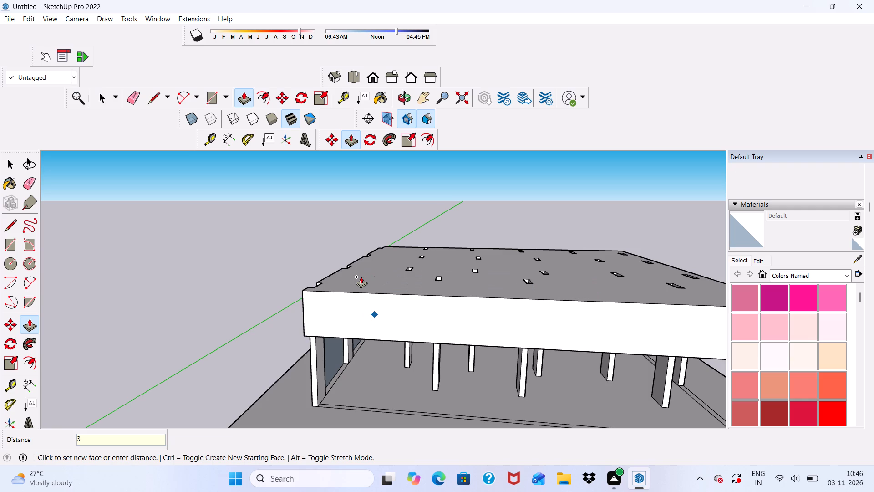
pyautogui.hotkey('shift', '"')
pyautogui.press('Return')
# Raise the recessed column tops in the two nearest notches along the slab's side edge 3", flush with the slab top.
pyautogui.scroll(5, 340, 312)
pyautogui.moveTo(299, 329); pyautogui.dragTo(453, 310, button='middle')
pyautogui.moveTo(557, 328); pyautogui.dragTo(577, 379, button='middle')
pyautogui.scroll(9, 631, 358)
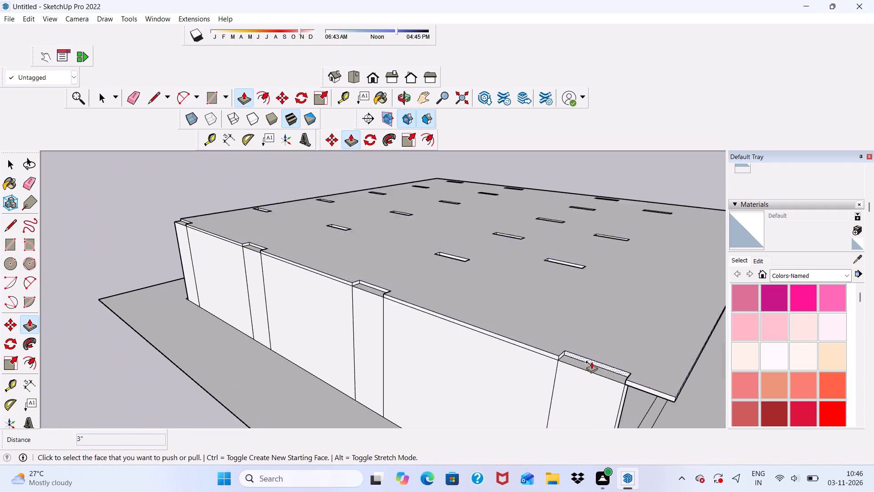
pyautogui.scroll(8, 591, 362)
pyautogui.click(566, 360)
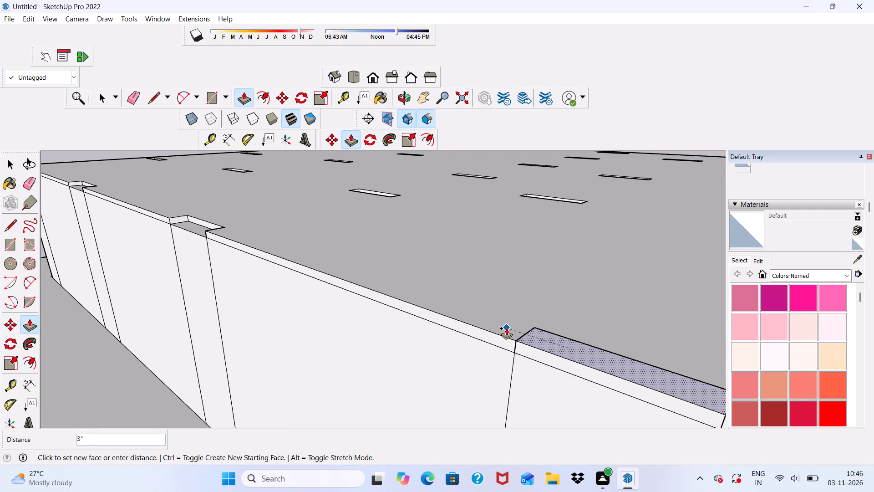
pyautogui.click(506, 328)
pyautogui.scroll(-7, 495, 330)
pyautogui.scroll(-4, 545, 279)
pyautogui.scroll(6, 302, 256)
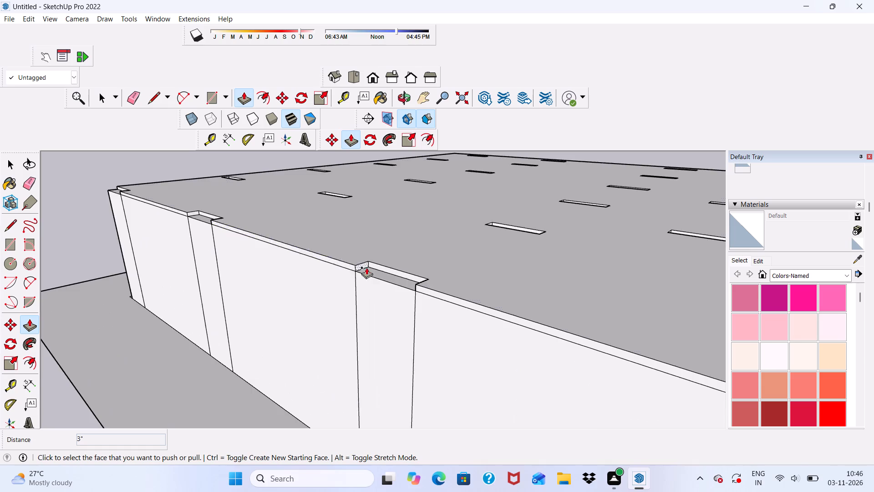
pyautogui.scroll(11, 382, 266)
pyautogui.click(386, 281)
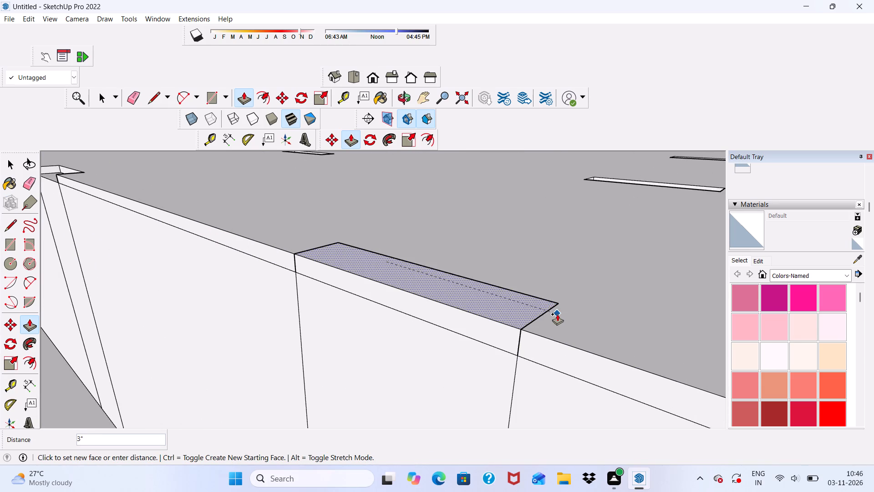
pyautogui.click(558, 311)
# Raise the column tops in the remaining two notches on that slab edge, including the corner one, 3" to the slab top.
pyautogui.scroll(-13, 558, 310)
pyautogui.scroll(6, 225, 210)
pyautogui.scroll(2, 256, 237)
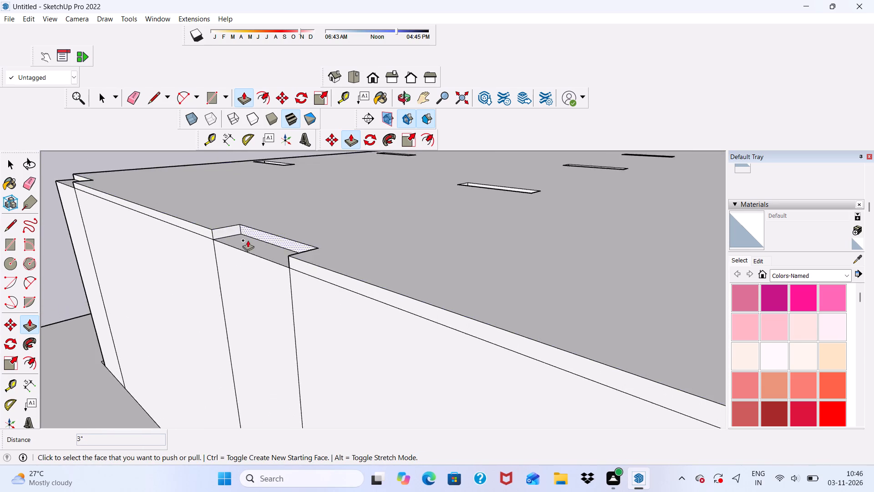
pyautogui.scroll(4, 248, 240)
pyautogui.click(241, 242)
pyautogui.click(392, 271)
pyautogui.scroll(-11, 404, 267)
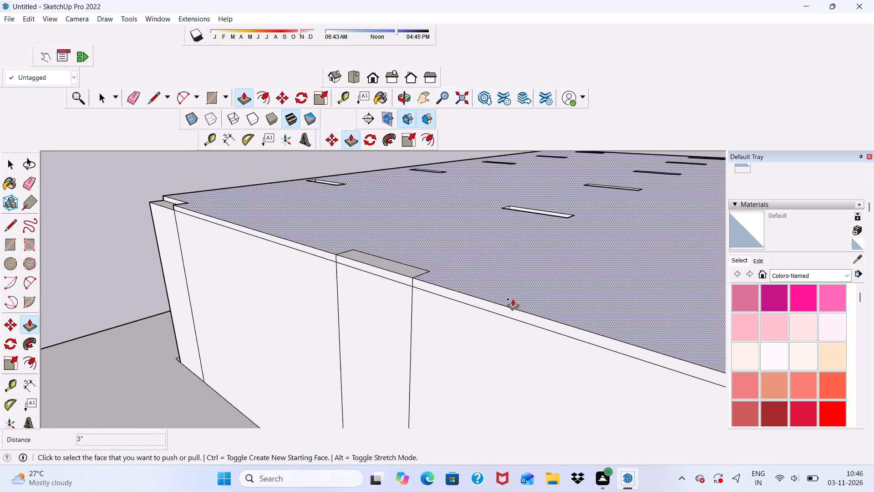
pyautogui.scroll(6, 253, 194)
pyautogui.scroll(3, 137, 256)
pyautogui.click(130, 273)
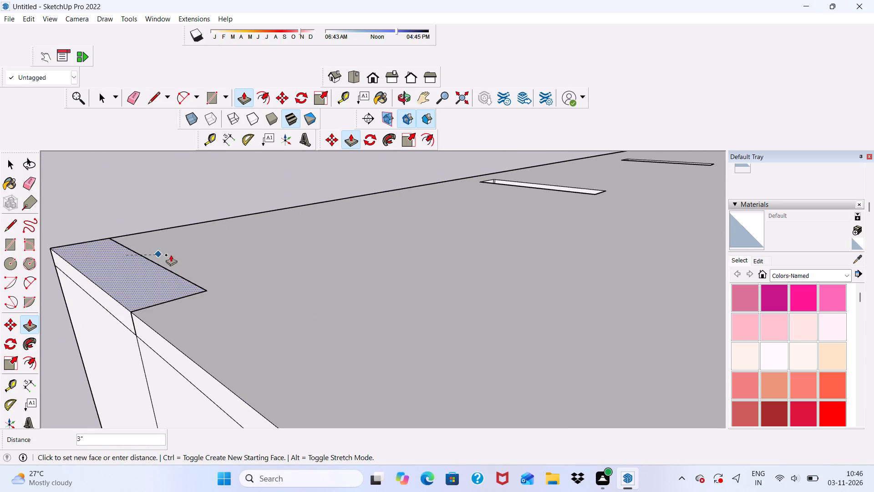
pyautogui.click(200, 274)
# Raise the column tops 3" to the slab surface in the pocket beside the adjoining slab edge and in a nearby interior pocket.
pyautogui.scroll(-6, 137, 236)
pyautogui.scroll(1, 399, 229)
pyautogui.moveTo(422, 223); pyautogui.dragTo(447, 337, button='middle')
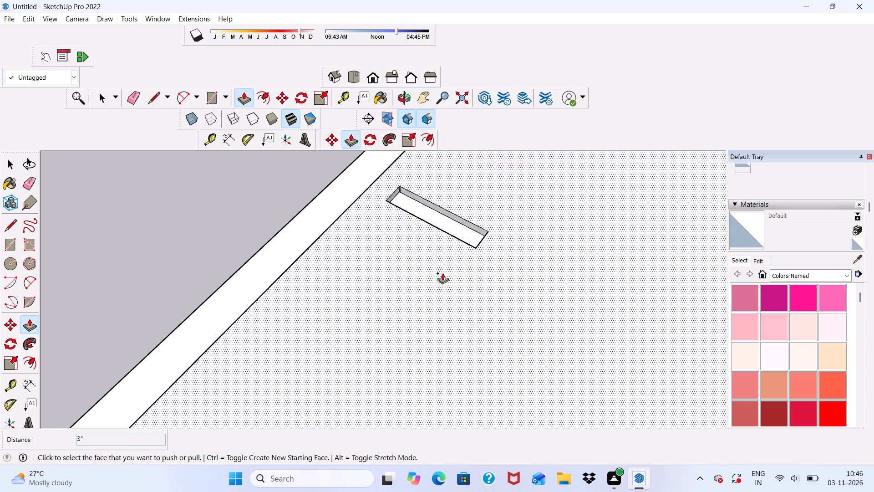
pyautogui.scroll(6, 452, 213)
pyautogui.click(429, 225)
pyautogui.click(338, 240)
pyautogui.scroll(-6, 291, 225)
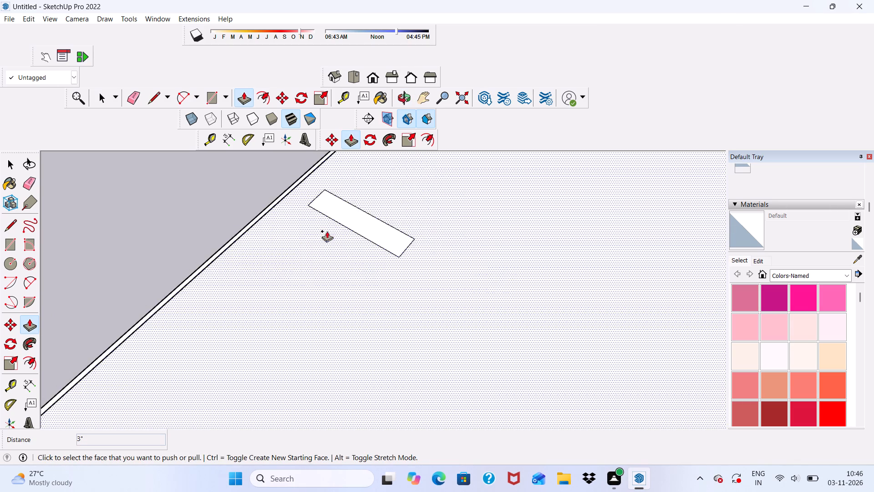
pyautogui.scroll(-12, 241, 191)
pyautogui.scroll(7, 450, 303)
pyautogui.click(389, 286)
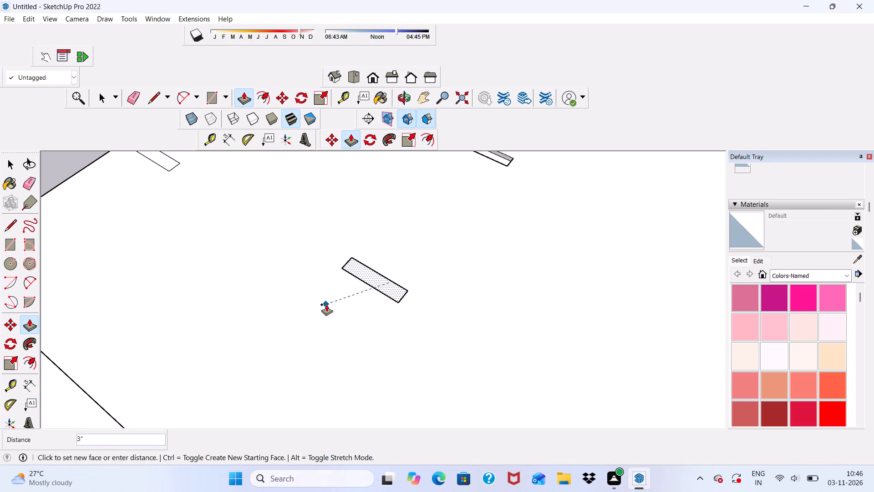
pyautogui.click(326, 304)
# Raise the recessed column tops in the next two neighbouring interior pockets 3", flush with the slab top.
pyautogui.scroll(-12, 290, 252)
pyautogui.scroll(14, 451, 327)
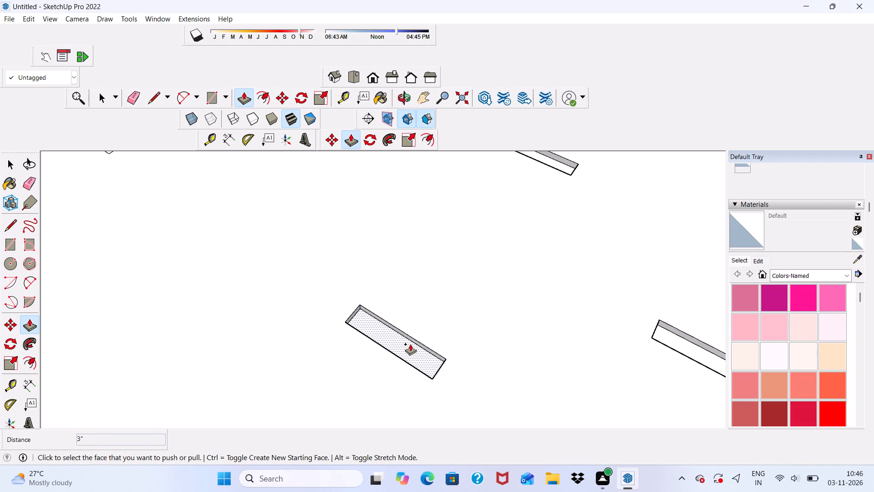
pyautogui.click(410, 344)
pyautogui.click(330, 338)
pyautogui.scroll(-6, 373, 287)
pyautogui.scroll(8, 604, 349)
pyautogui.click(590, 334)
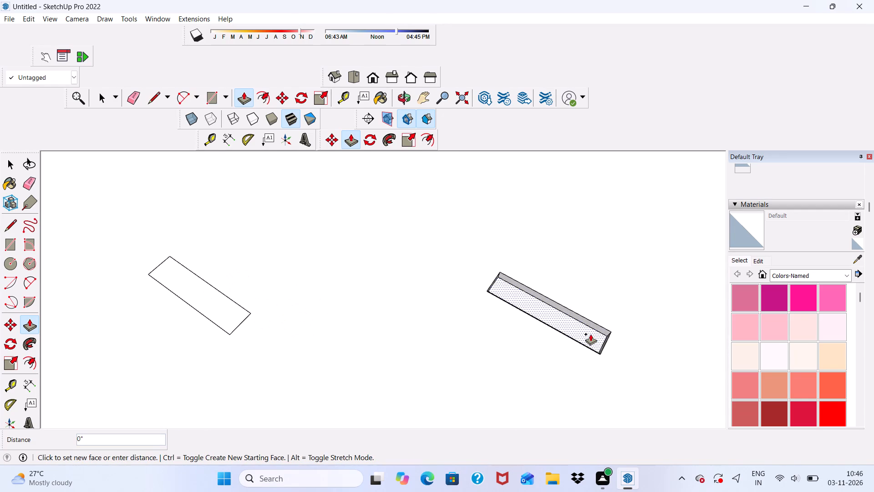
pyautogui.click(494, 335)
# Raise the column tops in the following pair of adjacent interior slab pockets 3" to the slab surface.
pyautogui.scroll(-16, 409, 297)
pyautogui.scroll(5, 524, 216)
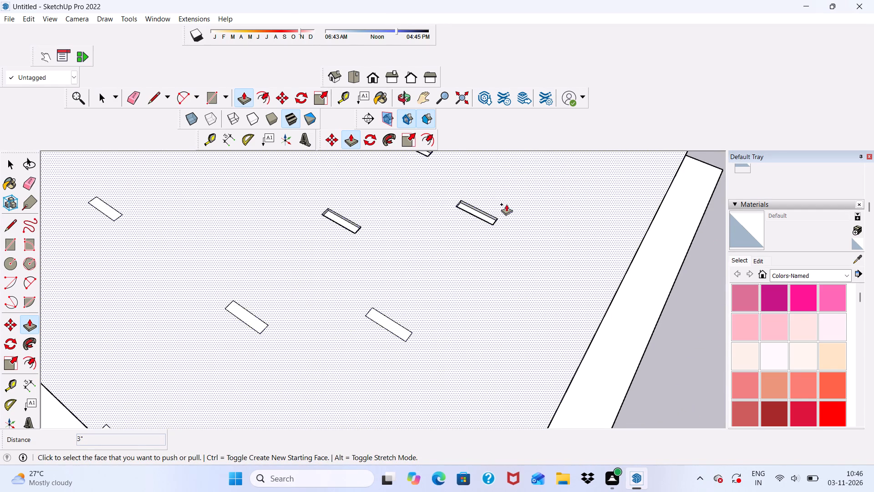
pyautogui.scroll(11, 506, 204)
pyautogui.click(470, 220)
pyautogui.click(409, 239)
pyautogui.scroll(-6, 433, 238)
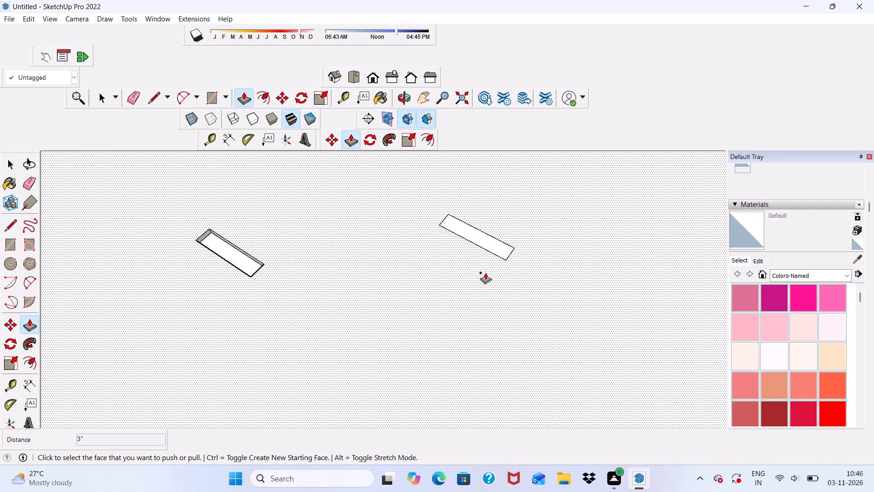
pyautogui.scroll(5, 192, 235)
pyautogui.click(275, 265)
pyautogui.click(212, 266)
pyautogui.scroll(-3, 235, 270)
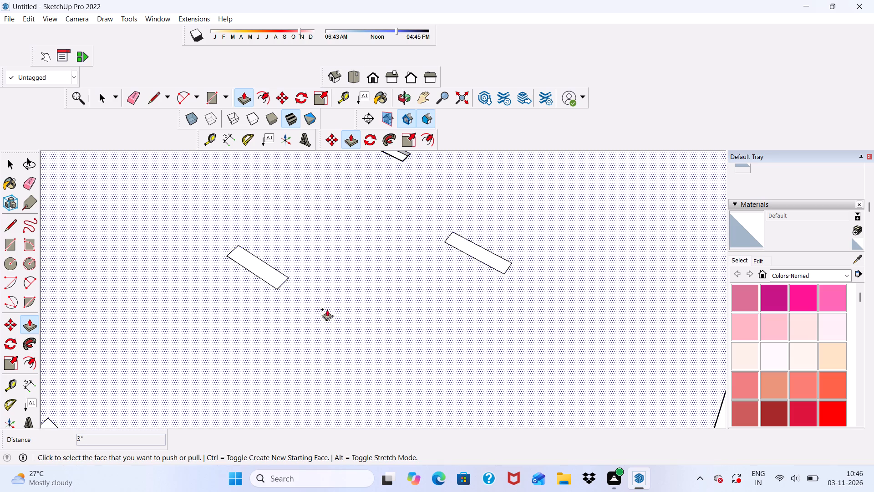
# Raise the column tops 3" to the slab surface in two more interior pockets, working towards the far slab edge.
pyautogui.scroll(-14, 327, 309)
pyautogui.scroll(6, 366, 233)
pyautogui.scroll(9, 351, 275)
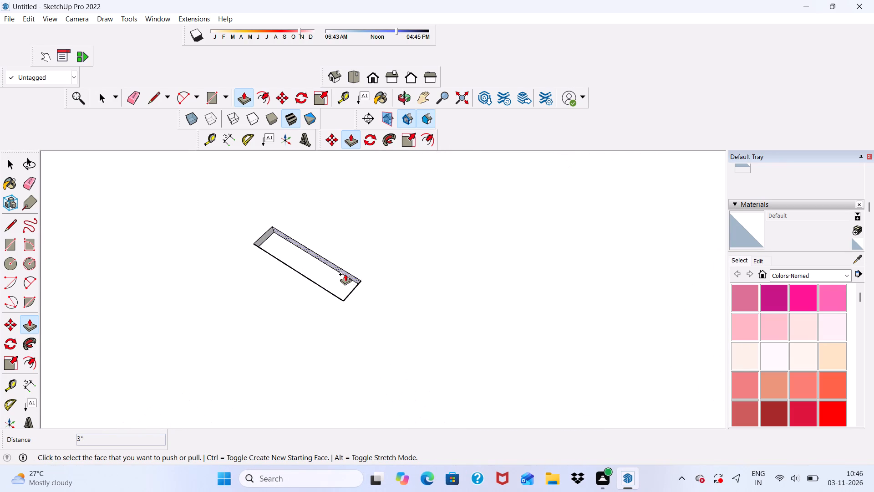
pyautogui.click(344, 277)
pyautogui.click(254, 293)
pyautogui.scroll(-9, 238, 262)
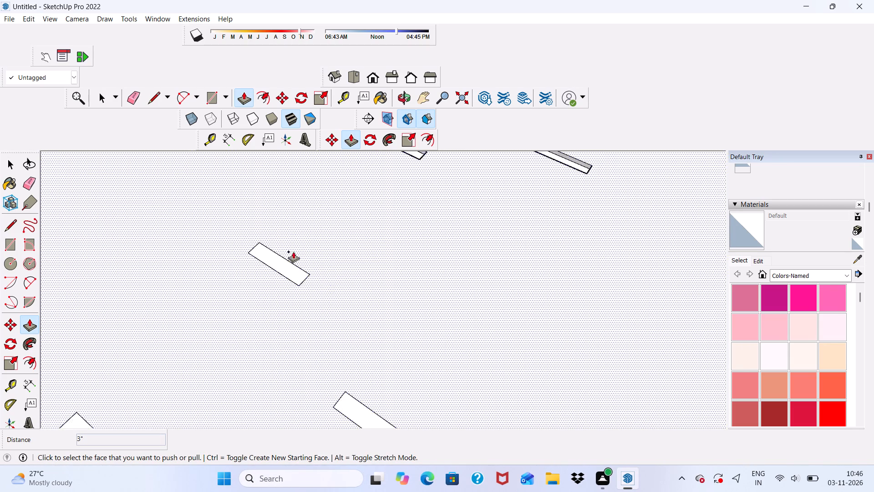
pyautogui.scroll(-3, 293, 251)
pyautogui.scroll(15, 502, 238)
pyautogui.click(453, 190)
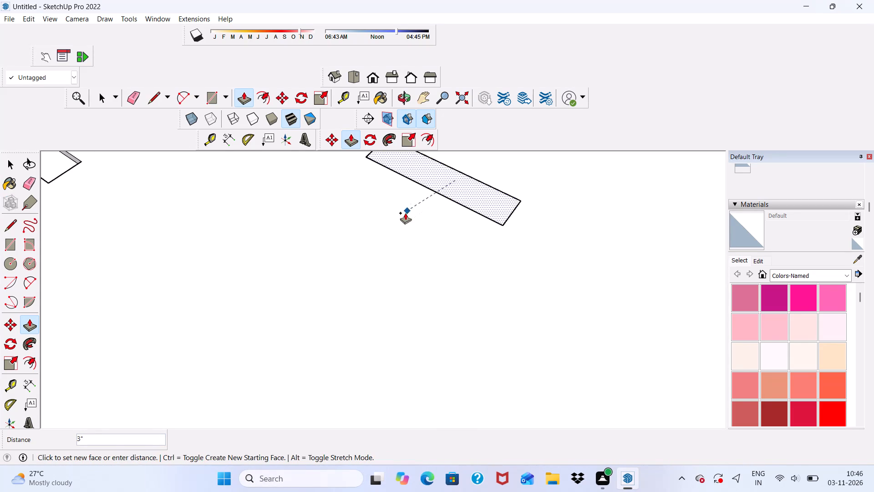
pyautogui.click(405, 213)
# Raise the column tops 3" in the remaining interior pocket of this group and in the pocket beside the far slab edge.
pyautogui.scroll(-16, 419, 224)
pyautogui.scroll(6, 368, 203)
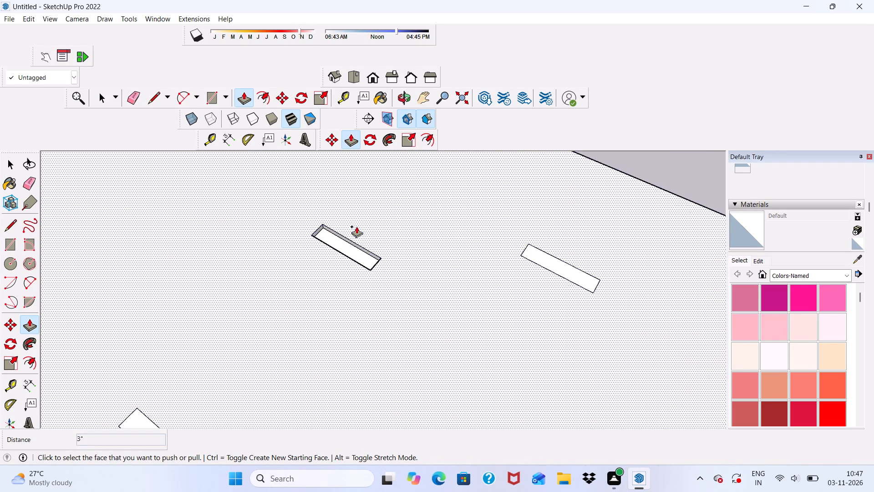
pyautogui.scroll(4, 356, 226)
pyautogui.click(359, 248)
pyautogui.click(284, 273)
pyautogui.scroll(-4, 293, 271)
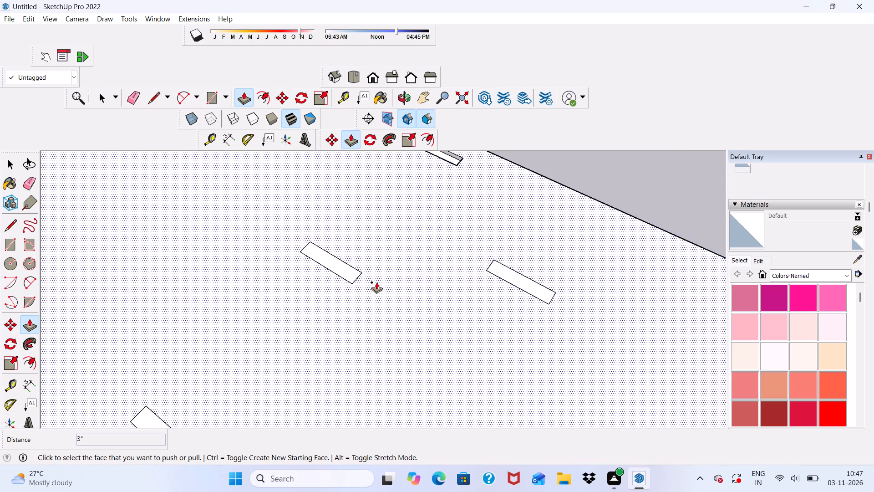
pyautogui.scroll(-7, 376, 282)
pyautogui.scroll(1, 412, 302)
pyautogui.scroll(10, 425, 174)
pyautogui.click(410, 198)
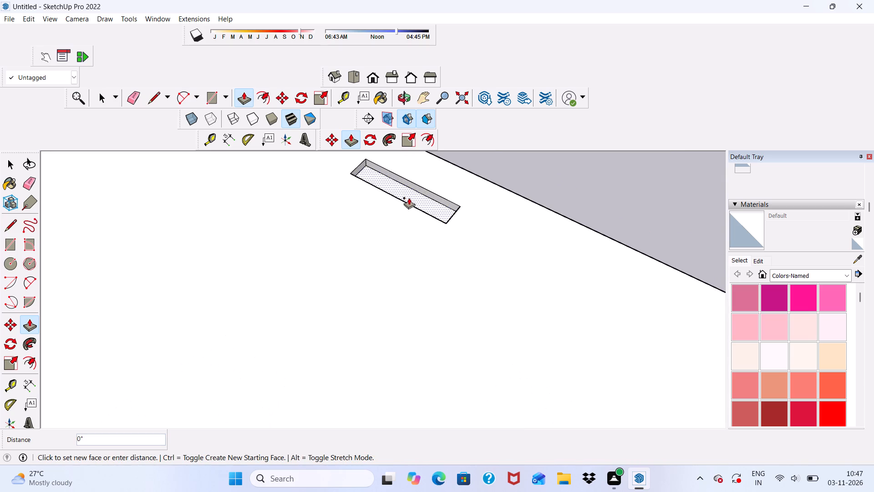
pyautogui.click(342, 214)
# Raise the column tops in the two nearest unfilled pockets of the remaining interior row 3", flush with the slab.
pyautogui.scroll(-19, 386, 244)
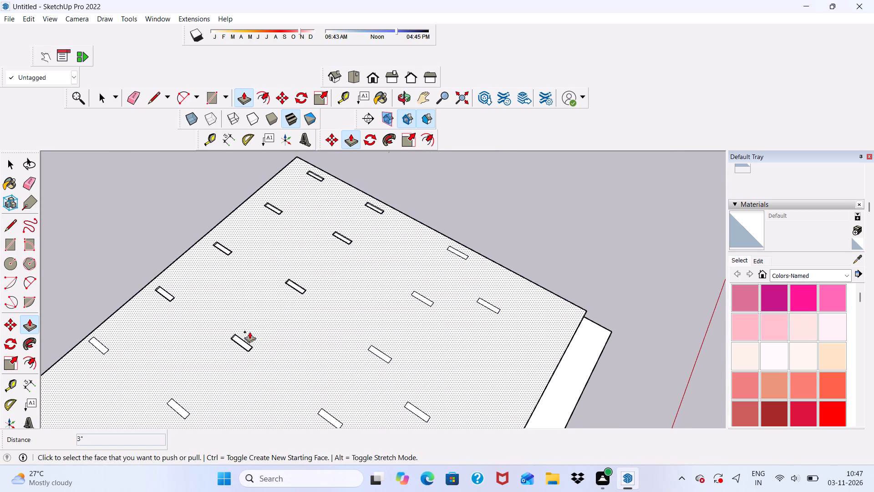
pyautogui.scroll(10, 251, 334)
pyautogui.click(242, 351)
pyautogui.click(183, 347)
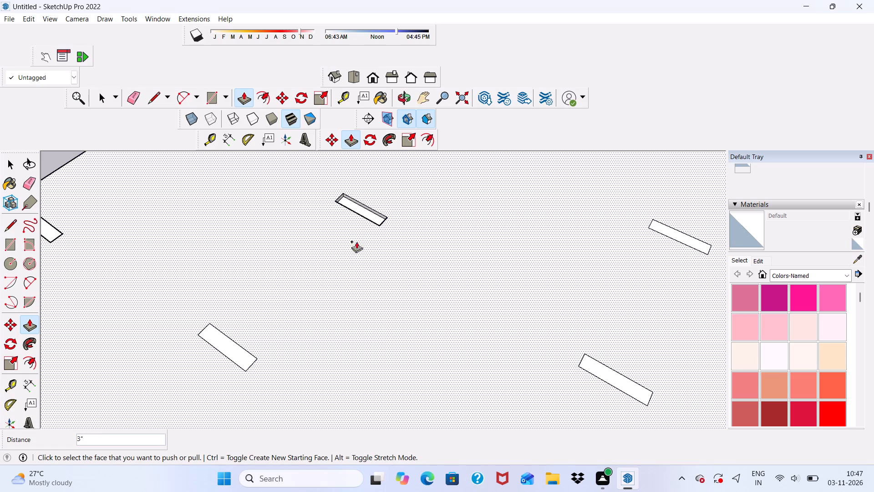
pyautogui.scroll(6, 375, 204)
pyautogui.click(352, 214)
pyautogui.click(305, 215)
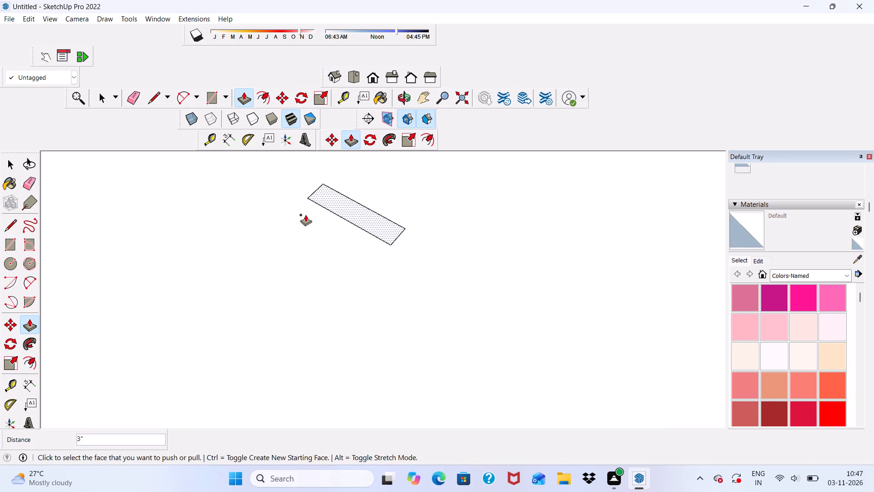
# Raise the column tops 3" in the last two pockets of that row, ending beside the far slab edge.
pyautogui.scroll(-12, 303, 219)
pyautogui.scroll(12, 391, 174)
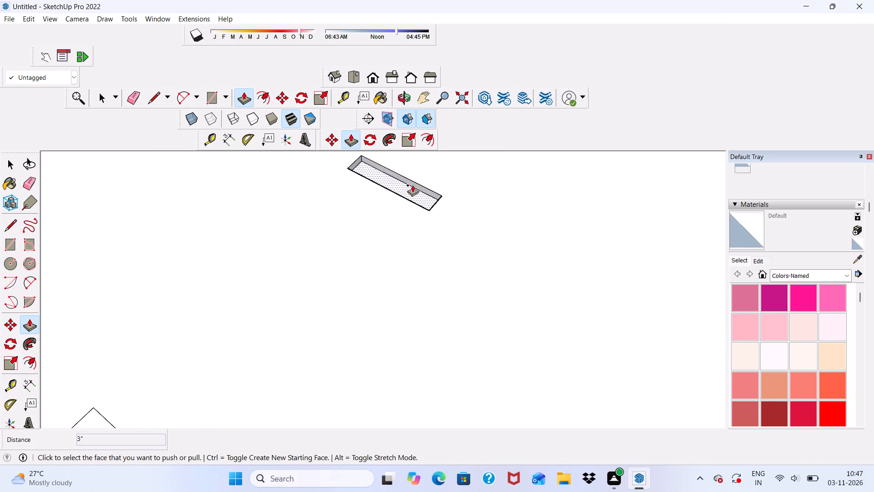
pyautogui.scroll(4, 412, 185)
pyautogui.click(412, 195)
pyautogui.click(346, 221)
pyautogui.scroll(-6, 342, 231)
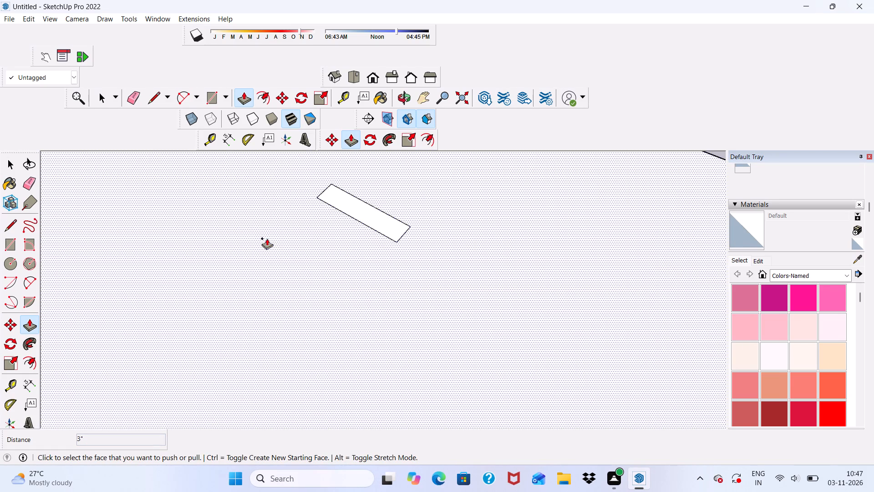
pyautogui.scroll(-11, 265, 255)
pyautogui.scroll(6, 386, 198)
pyautogui.scroll(10, 379, 234)
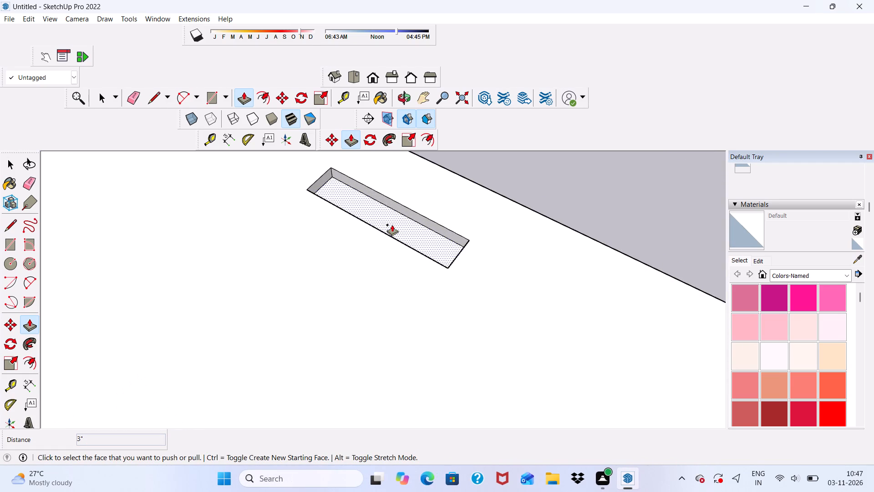
pyautogui.click(392, 225)
pyautogui.click(329, 236)
# Raise the column tops 3" in the slab's far corner pocket and the pocket beside it along the side edge.
pyautogui.scroll(-17, 365, 241)
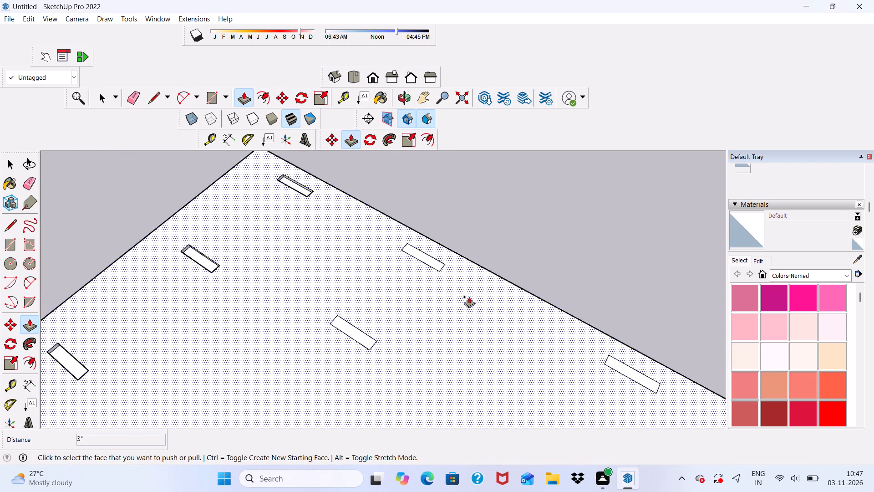
pyautogui.scroll(-1, 469, 297)
pyautogui.scroll(12, 317, 186)
pyautogui.click(326, 222)
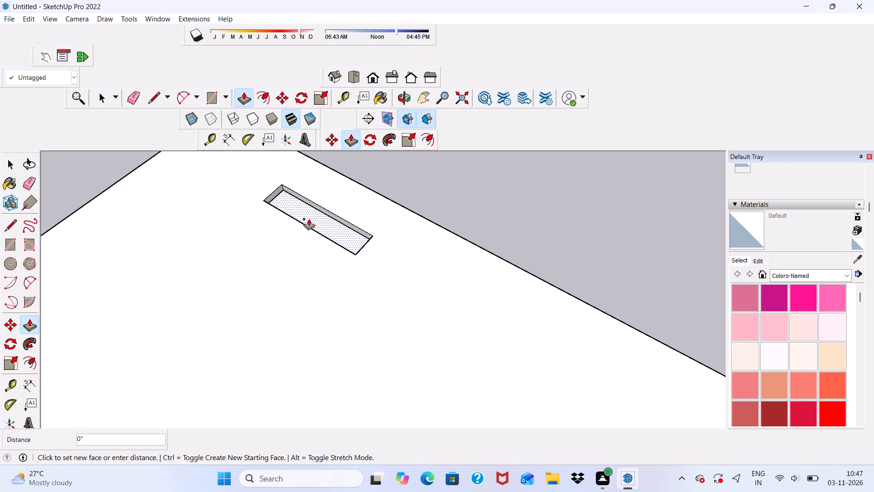
pyautogui.click(280, 220)
pyautogui.scroll(-18, 290, 219)
pyautogui.scroll(8, 324, 247)
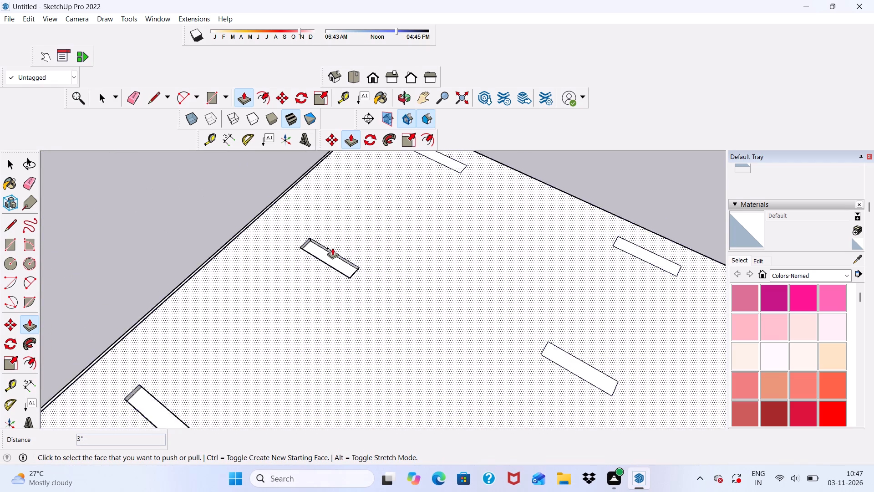
pyautogui.scroll(6, 332, 248)
pyautogui.click(331, 255)
pyautogui.click(249, 261)
# Raise the column tops in the last two recessed pockets along the slab's side edge 3" to the slab surface.
pyautogui.scroll(-8, 302, 221)
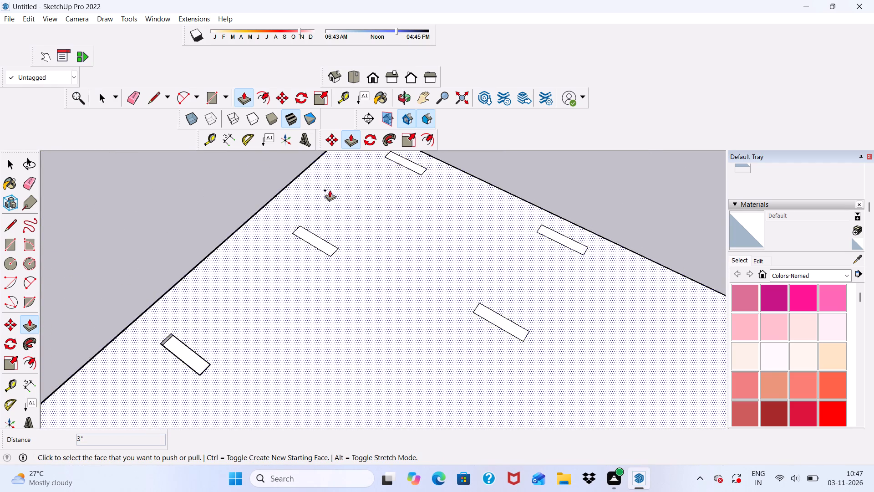
pyautogui.scroll(-10, 330, 190)
pyautogui.scroll(18, 225, 318)
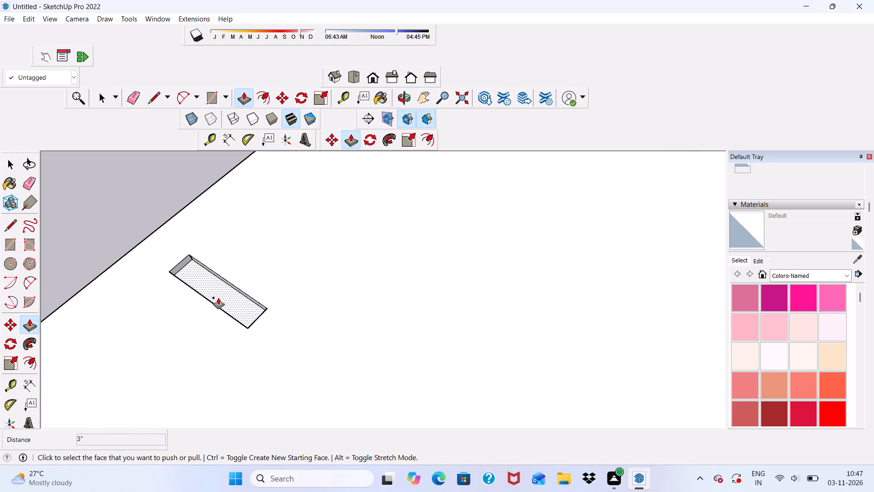
pyautogui.click(225, 292)
pyautogui.click(139, 322)
pyautogui.scroll(-11, 168, 305)
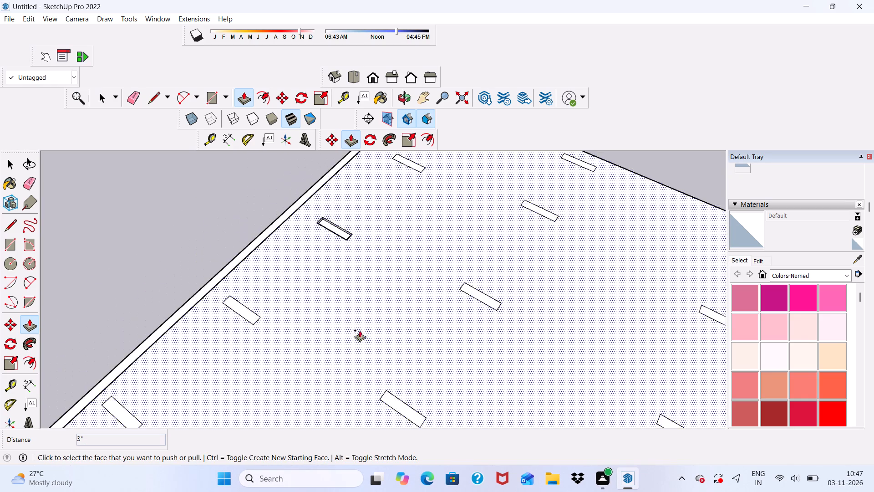
pyautogui.scroll(6, 335, 240)
pyautogui.click(344, 230)
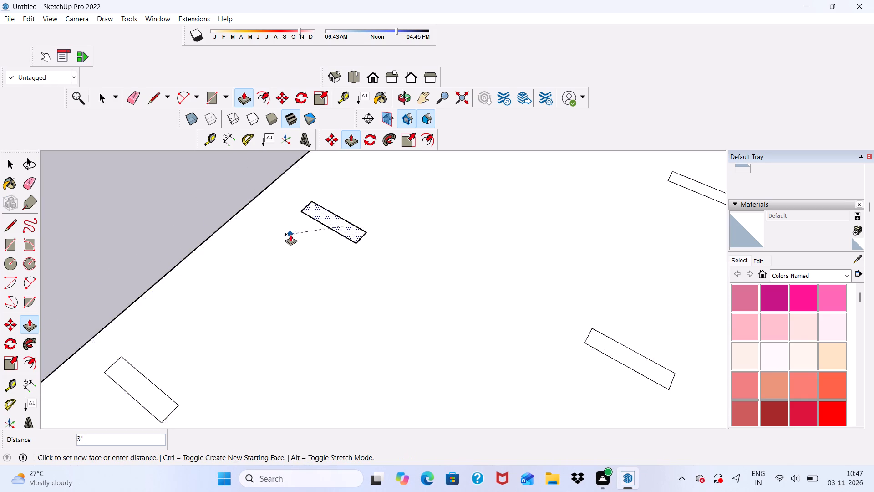
pyautogui.click(290, 234)
# Push/Pull the slab's thin side face above the open row of columns outward about 1' 5 1/4" as an overhang.
pyautogui.scroll(-16, 273, 241)
pyautogui.moveTo(222, 294); pyautogui.dragTo(498, 249, button='middle')
pyautogui.scroll(-3, 405, 262)
pyautogui.moveTo(350, 321); pyautogui.dragTo(316, 277, button='middle')
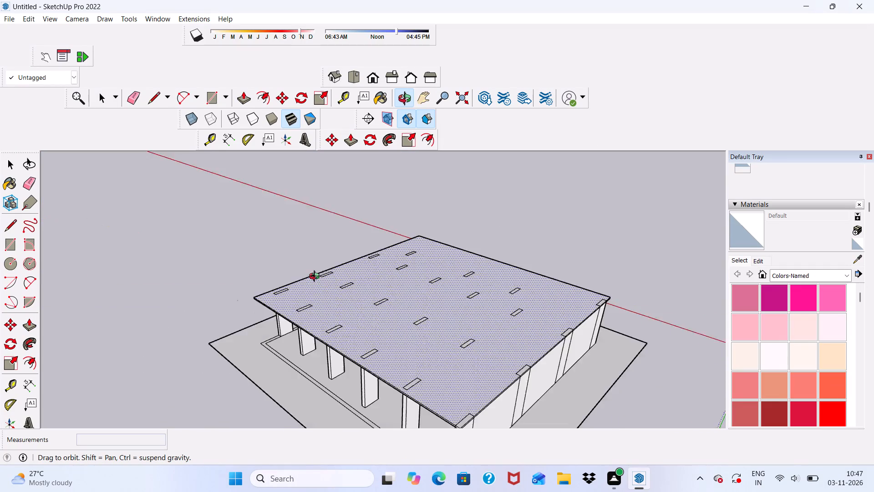
pyautogui.moveTo(316, 277); pyautogui.dragTo(361, 252, button='middle')
pyautogui.scroll(10, 522, 398)
pyautogui.scroll(-1, 503, 388)
pyautogui.scroll(5, 506, 397)
pyautogui.scroll(-1, 524, 381)
pyautogui.click(537, 366)
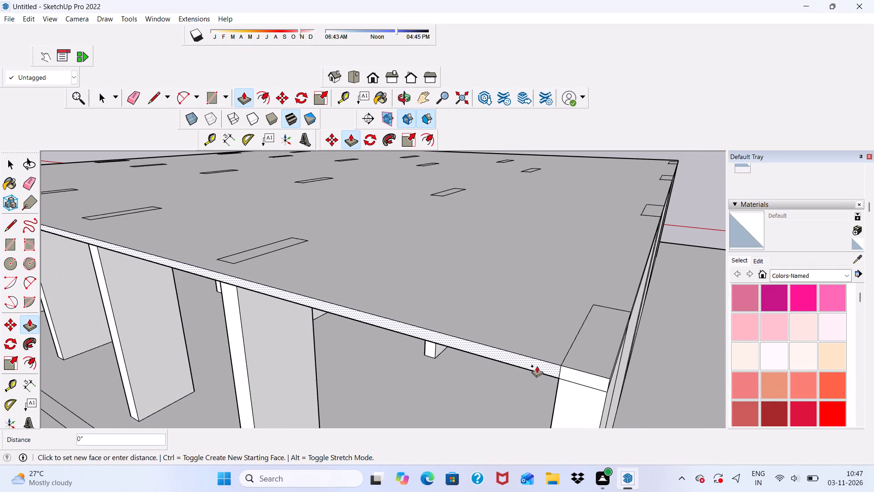
pyautogui.click(502, 402)
# Extend the end face of the new overhang 9" to line up with the corner column's outer face.
pyautogui.scroll(5, 566, 404)
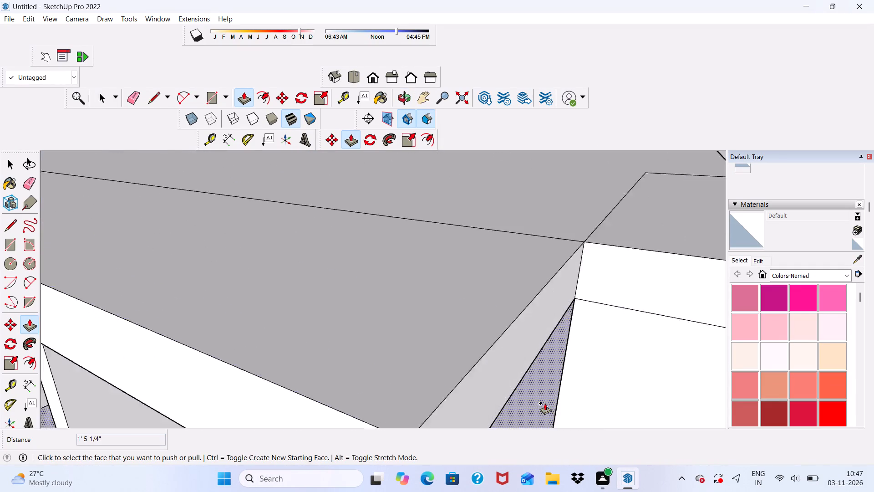
pyautogui.scroll(1, 545, 403)
pyautogui.scroll(-3, 544, 402)
pyautogui.scroll(2, 526, 383)
pyautogui.click(526, 387)
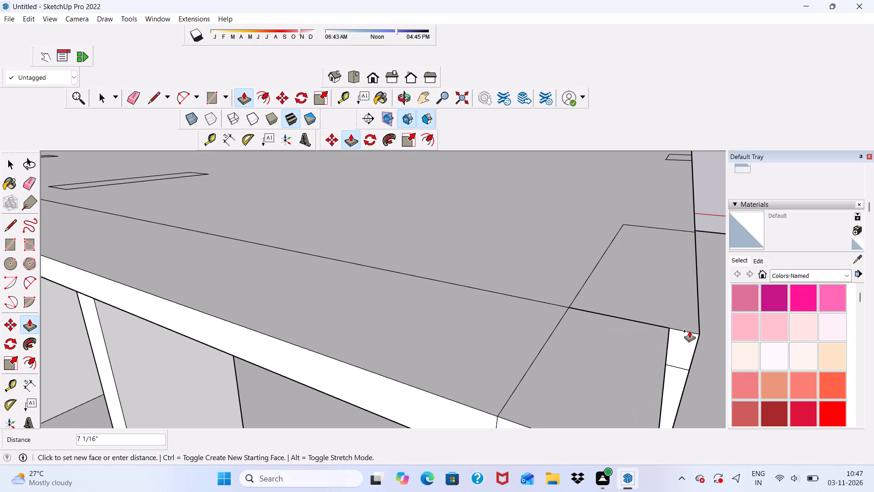
pyautogui.scroll(6, 700, 324)
pyautogui.scroll(-10, 662, 331)
pyautogui.moveTo(414, 354); pyautogui.dragTo(400, 348, button='middle')
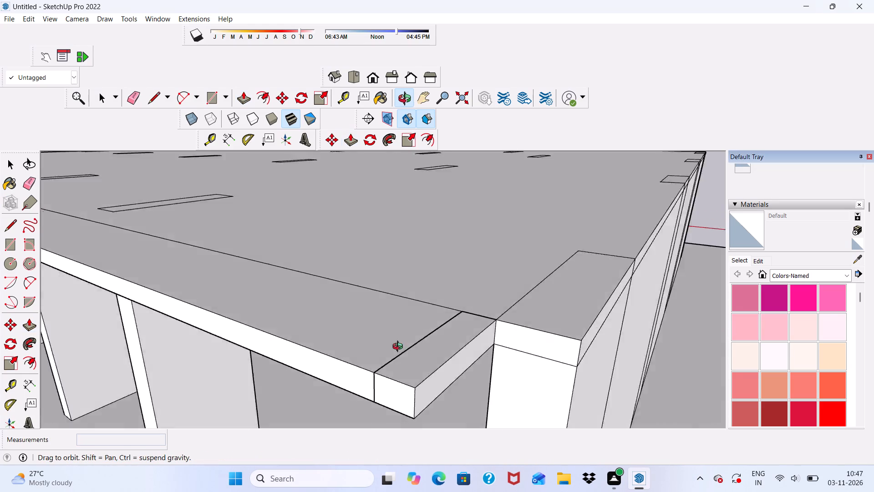
pyautogui.moveTo(400, 348); pyautogui.dragTo(295, 344, button='middle')
pyautogui.scroll(1, 303, 343)
pyautogui.scroll(-5, 335, 332)
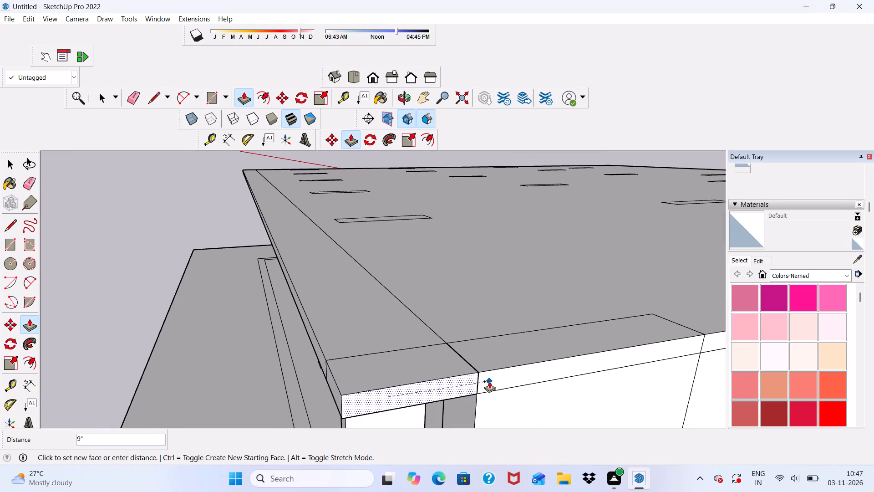
pyautogui.click(488, 381)
# Erase outline edges of one interior column rectangle near the middle of the slab's top face.
pyautogui.scroll(-6, 445, 340)
pyautogui.scroll(-9, 224, 334)
pyautogui.moveTo(583, 330); pyautogui.dragTo(586, 354, button='middle')
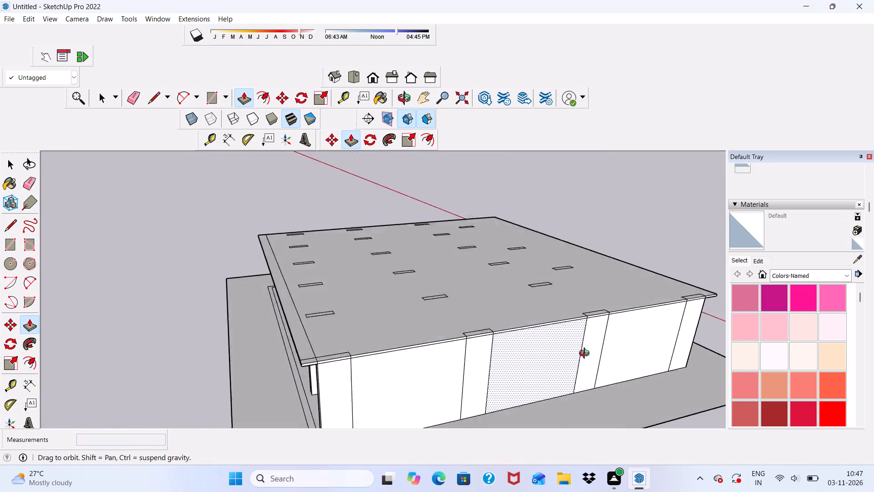
pyautogui.moveTo(586, 354); pyautogui.dragTo(528, 409, button='middle')
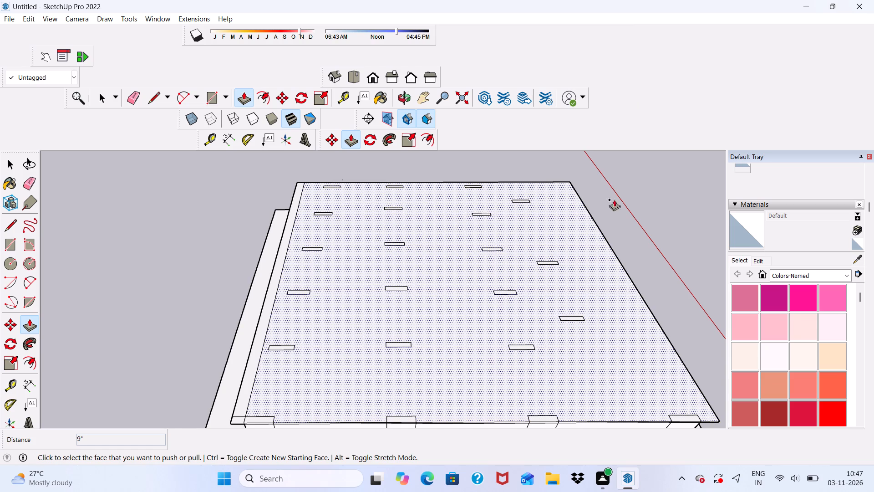
pyautogui.click(134, 99)
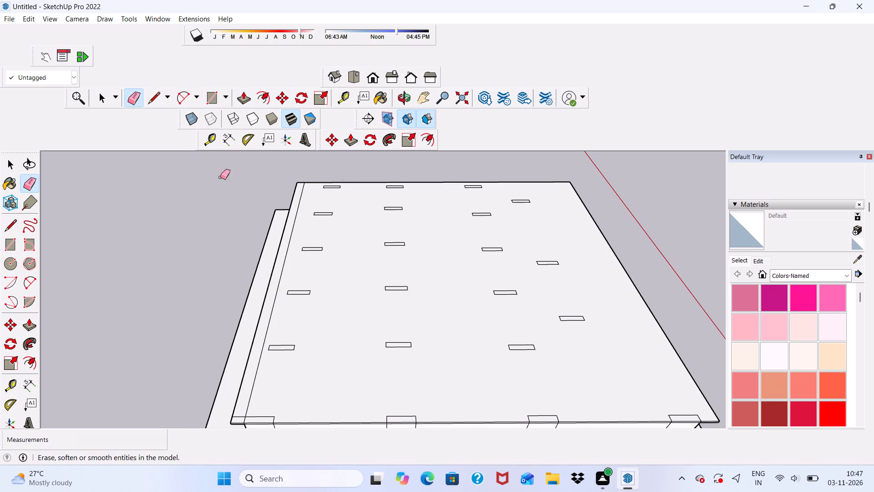
pyautogui.scroll(1, 391, 295)
pyautogui.moveTo(386, 285); pyautogui.dragTo(394, 292)
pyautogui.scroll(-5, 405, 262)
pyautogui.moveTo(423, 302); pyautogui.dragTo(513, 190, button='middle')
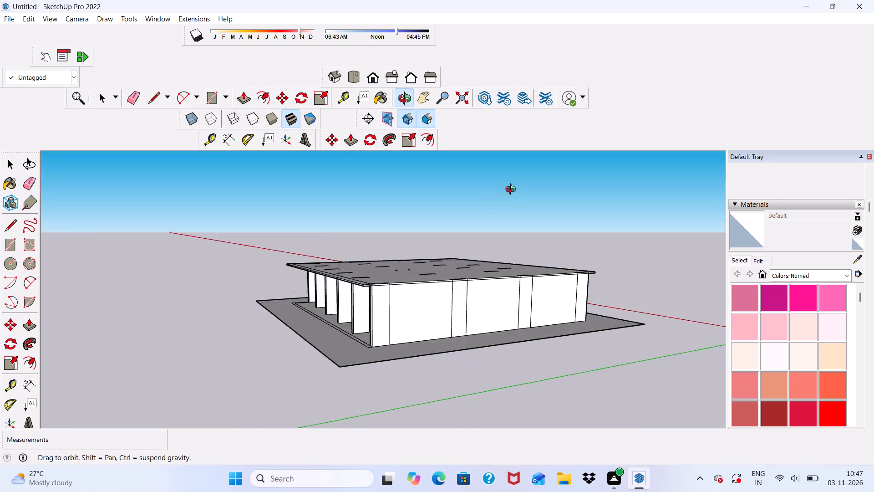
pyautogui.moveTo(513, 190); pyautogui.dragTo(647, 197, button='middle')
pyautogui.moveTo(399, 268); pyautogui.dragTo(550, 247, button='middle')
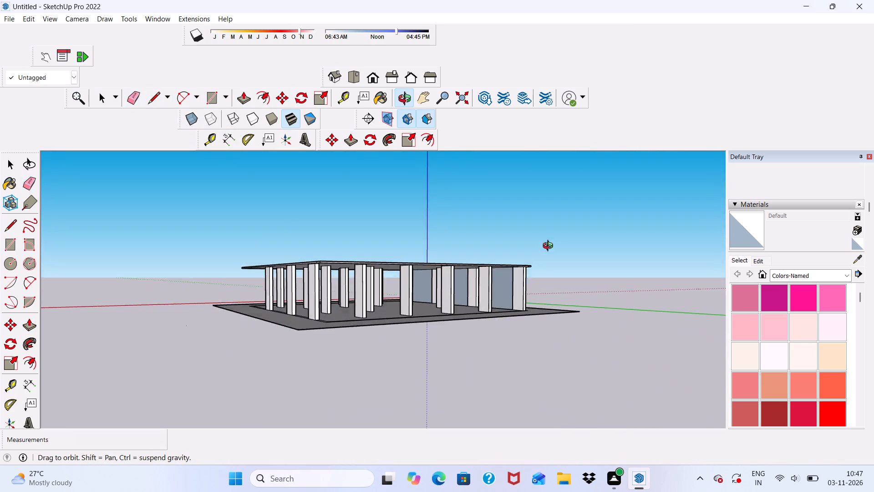
# Delete the three infill faces between the columns along the walled side adjoining the overhang, leaving the bays open.
pyautogui.moveTo(550, 247); pyautogui.dragTo(495, 373, button='middle')
pyautogui.moveTo(482, 332); pyautogui.dragTo(478, 238, button='middle')
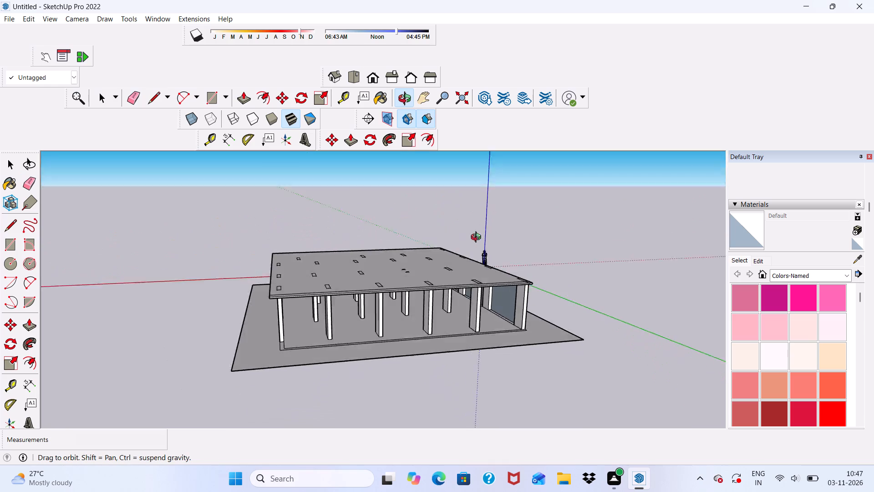
pyautogui.moveTo(478, 238); pyautogui.dragTo(295, 284, button='middle')
pyautogui.press('space')
pyautogui.click(426, 358)
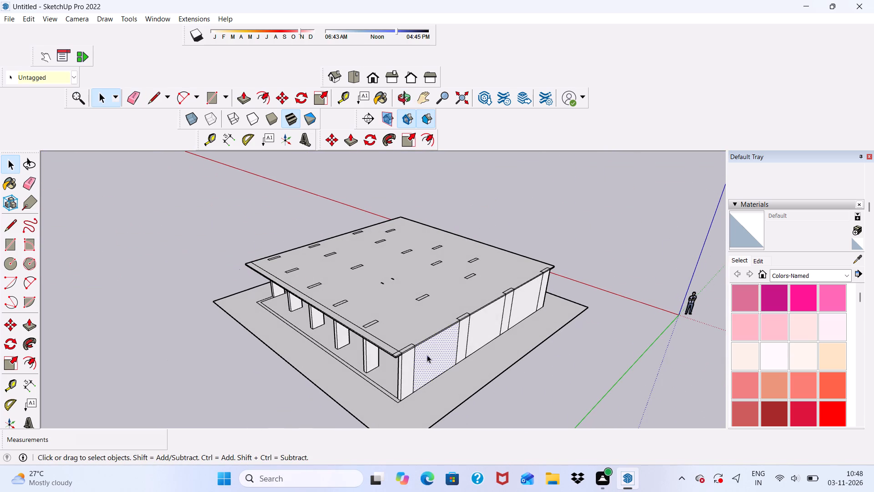
pyautogui.press('Delete')
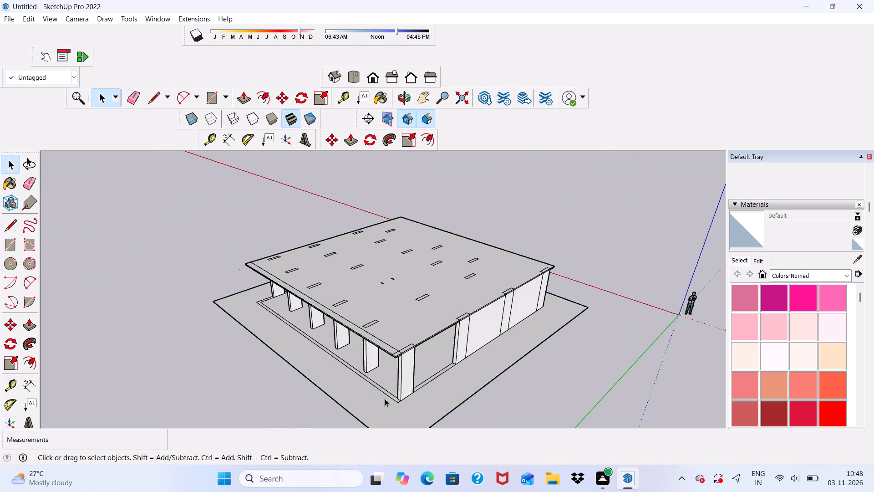
pyautogui.click(491, 327)
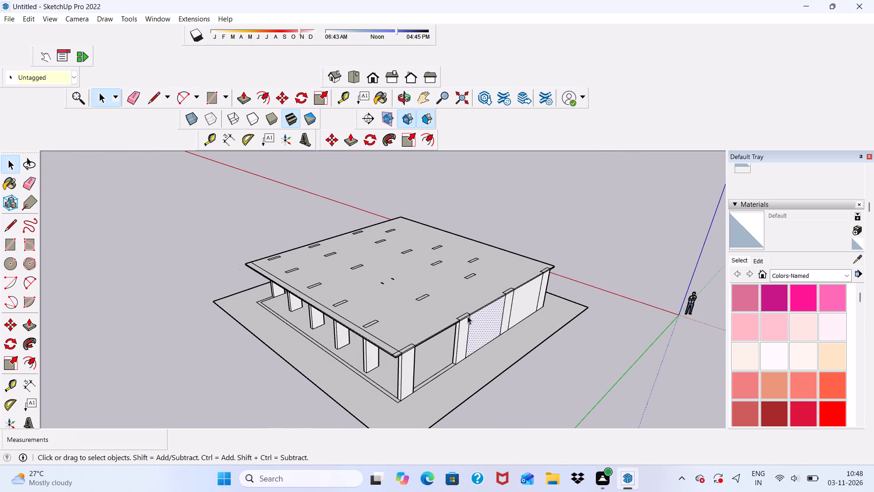
pyautogui.press('Delete')
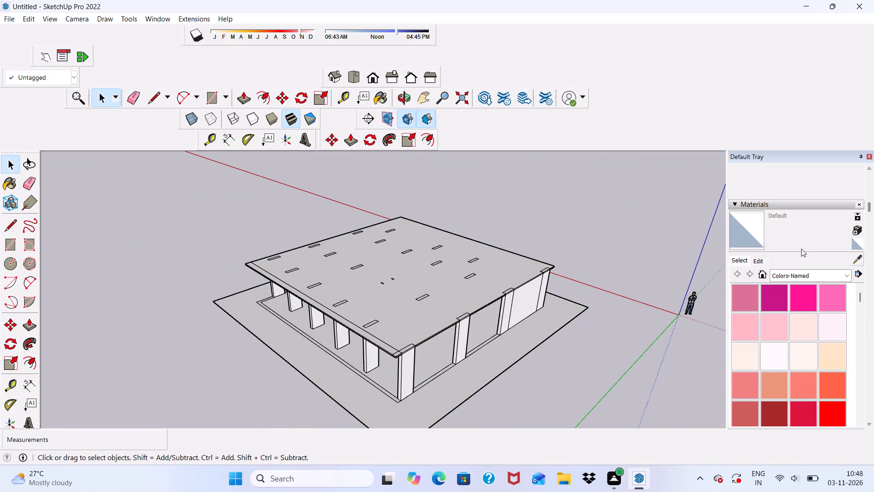
pyautogui.moveTo(569, 305); pyautogui.dragTo(504, 296, button='middle')
pyautogui.scroll(1, 509, 334)
pyautogui.click(513, 328)
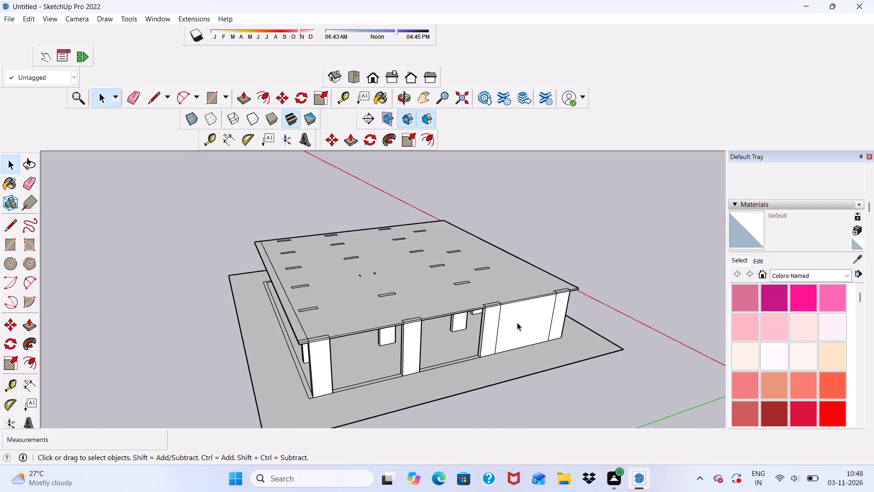
pyautogui.click(532, 321)
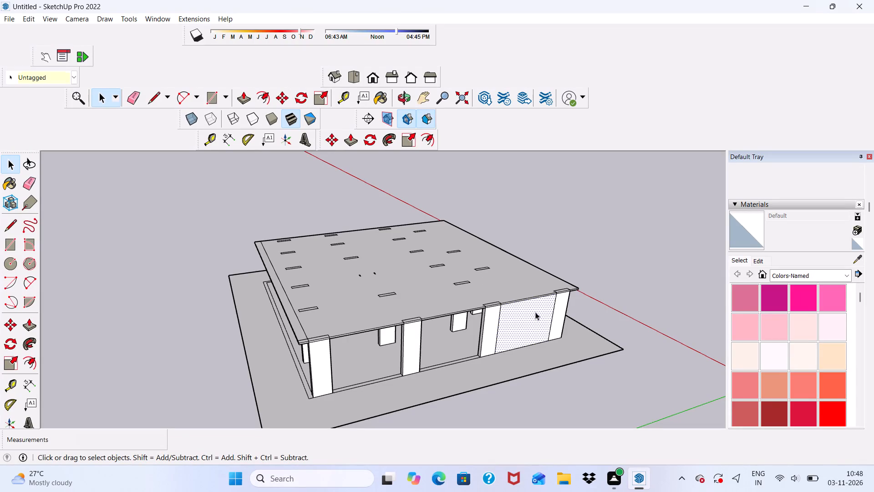
pyautogui.press('Delete')
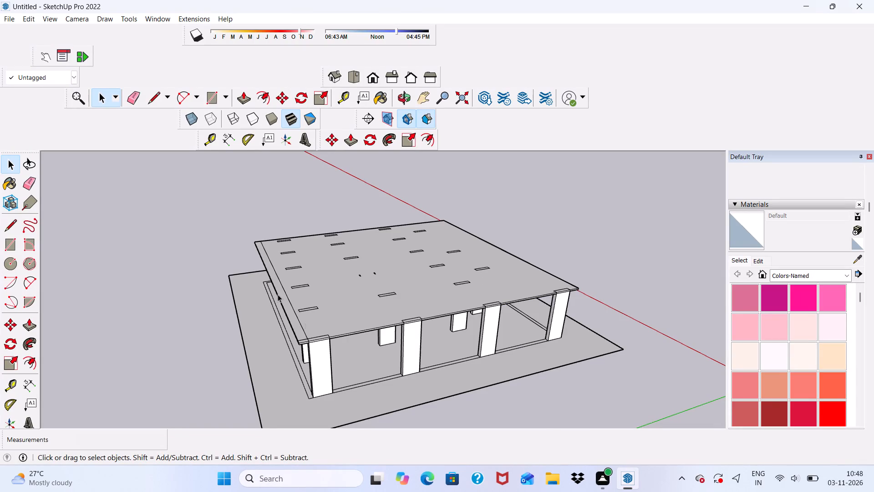
# Erase the top-face outlines of the two column rectangles nearest the newly opened side, starting beside the overhang.
pyautogui.click(137, 97)
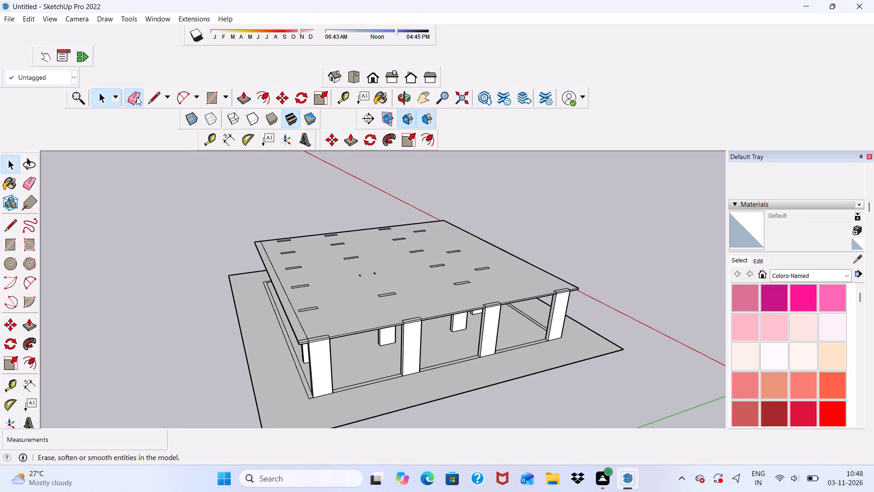
pyautogui.moveTo(295, 242); pyautogui.dragTo(308, 323, button='middle')
pyautogui.scroll(6, 316, 368)
pyautogui.moveTo(302, 336); pyautogui.dragTo(306, 363)
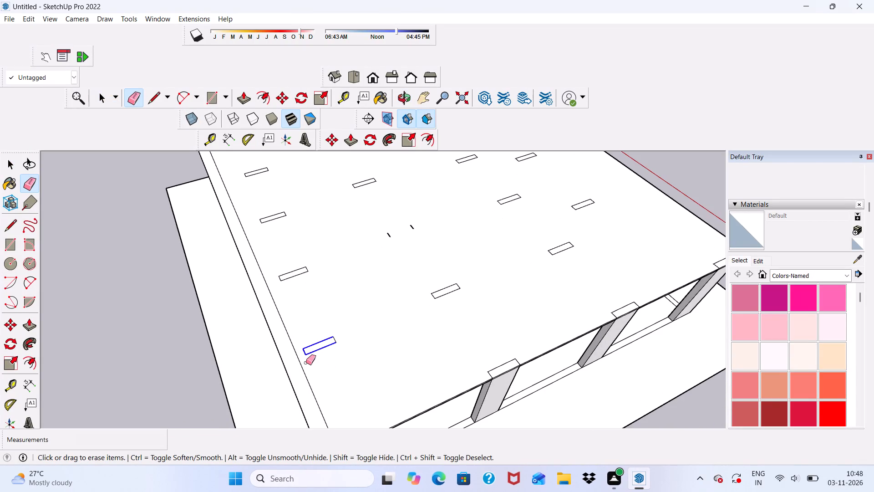
pyautogui.moveTo(306, 363); pyautogui.dragTo(347, 336)
pyautogui.click(462, 288)
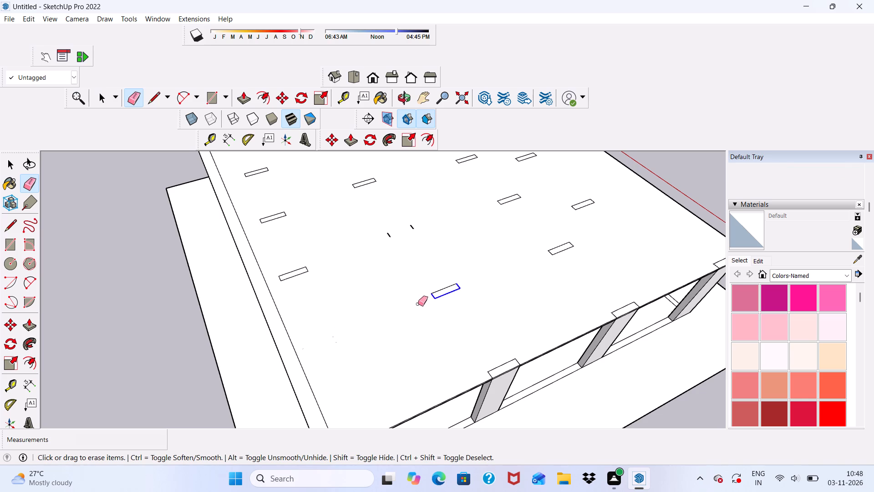
# Erase the two leftover short edges of the partly removed column rectangle near the middle of the slab top.
pyautogui.moveTo(390, 200); pyautogui.dragTo(387, 247)
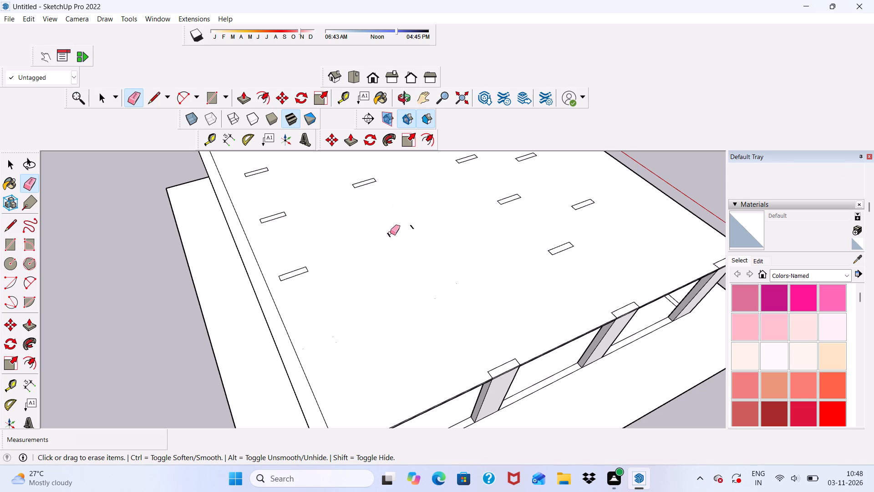
pyautogui.moveTo(390, 233); pyautogui.dragTo(386, 238)
pyautogui.moveTo(389, 224); pyautogui.dragTo(386, 244)
pyautogui.moveTo(387, 228); pyautogui.dragTo(386, 249)
pyautogui.moveTo(384, 227); pyautogui.dragTo(386, 242)
pyautogui.moveTo(390, 228); pyautogui.dragTo(388, 241)
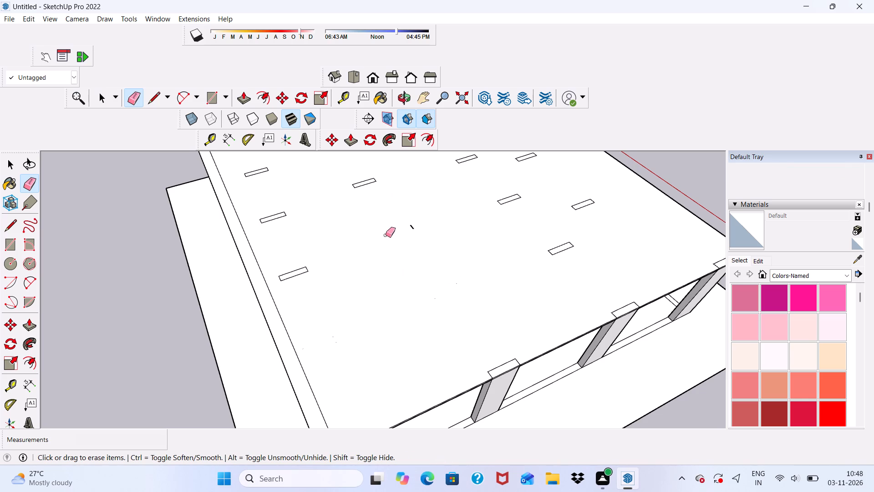
pyautogui.moveTo(386, 235); pyautogui.dragTo(406, 230)
pyautogui.moveTo(411, 224); pyautogui.dragTo(415, 220)
pyautogui.moveTo(418, 217); pyautogui.dragTo(414, 222)
pyautogui.moveTo(419, 218); pyautogui.dragTo(409, 229)
pyautogui.moveTo(416, 220); pyautogui.dragTo(428, 240)
pyautogui.moveTo(437, 238); pyautogui.dragTo(443, 236)
# Erase the outline of the interior column rectangle nearest the opened side, away from the overhang.
pyautogui.moveTo(524, 225); pyautogui.dragTo(563, 243)
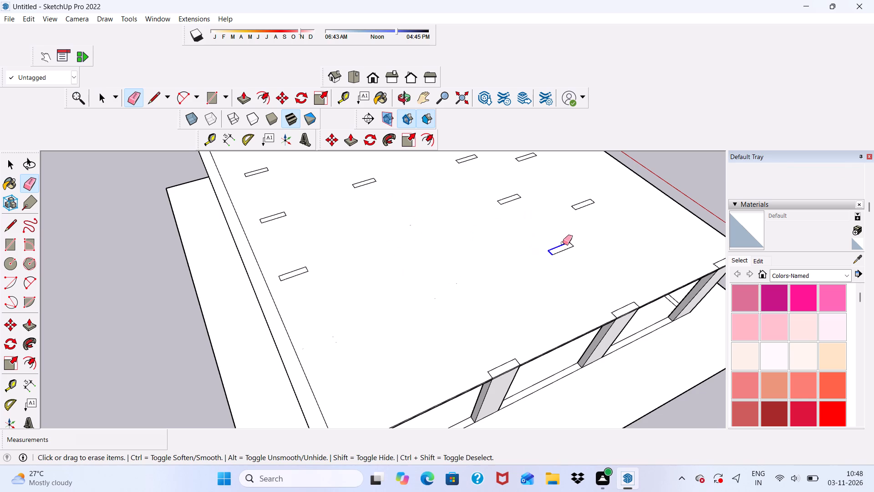
pyautogui.moveTo(563, 243); pyautogui.dragTo(554, 260)
pyautogui.click(554, 259)
pyautogui.click(573, 243)
pyautogui.moveTo(570, 239); pyautogui.dragTo(570, 253)
pyautogui.moveTo(570, 251); pyautogui.dragTo(568, 247)
pyautogui.moveTo(559, 248); pyautogui.dragTo(552, 249)
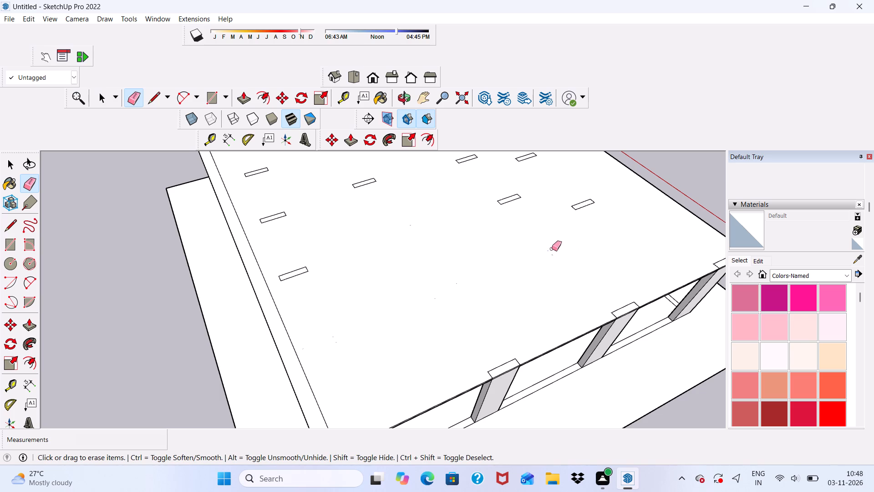
pyautogui.moveTo(552, 249); pyautogui.dragTo(548, 255)
pyautogui.click(547, 251)
# Erase the outlines of the next two interior column rectangles across the slab, farther from the opened side.
pyautogui.moveTo(547, 237); pyautogui.dragTo(564, 235)
pyautogui.moveTo(592, 197); pyautogui.dragTo(576, 206)
pyautogui.moveTo(580, 202); pyautogui.dragTo(586, 214)
pyautogui.moveTo(591, 207); pyautogui.dragTo(583, 219)
pyautogui.moveTo(584, 213); pyautogui.dragTo(568, 219)
pyautogui.moveTo(568, 217); pyautogui.dragTo(553, 234)
pyautogui.moveTo(586, 200); pyautogui.dragTo(595, 195)
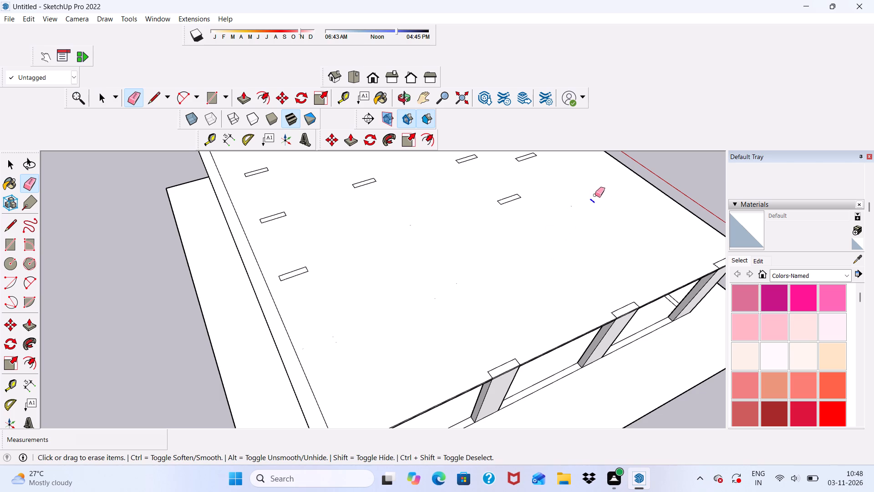
pyautogui.moveTo(595, 195); pyautogui.dragTo(592, 198)
pyautogui.moveTo(485, 197); pyautogui.dragTo(512, 196)
pyautogui.click(512, 195)
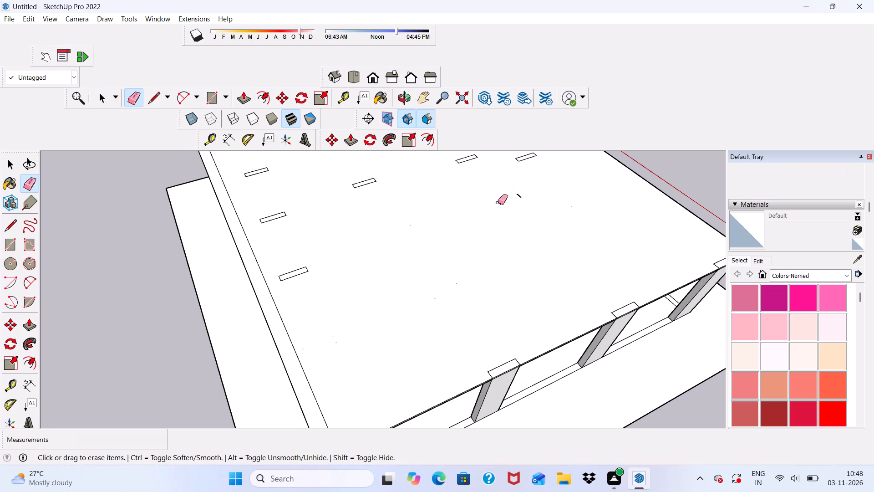
pyautogui.moveTo(519, 195); pyautogui.dragTo(528, 192)
pyautogui.click(528, 192)
# Erase the long outline edges of two interior column rectangles toward the slab's far corner from the overhang.
pyautogui.scroll(-12, 512, 189)
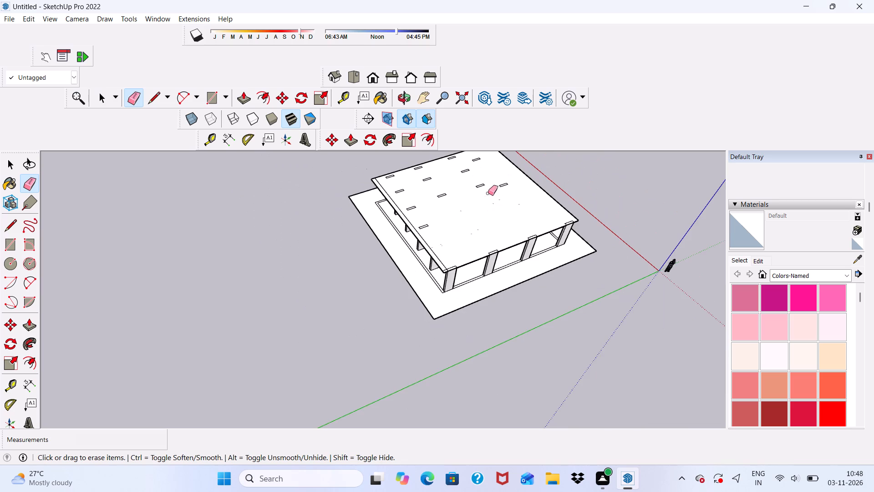
pyautogui.scroll(3, 481, 154)
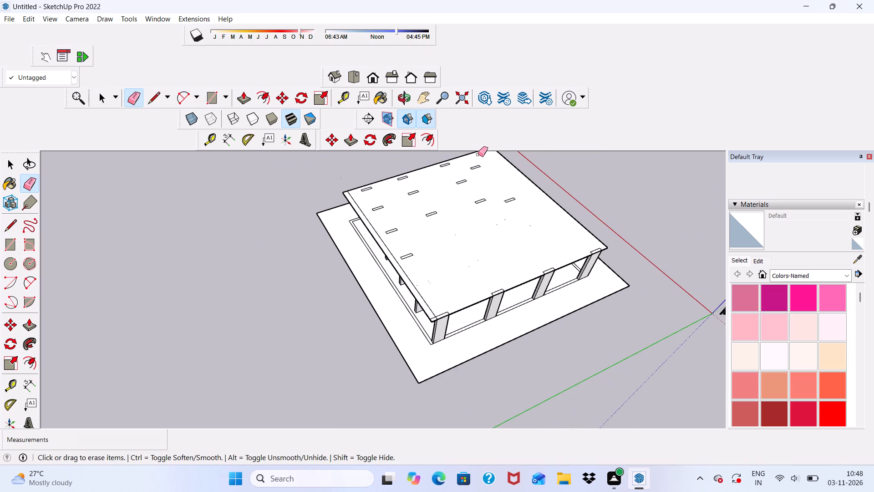
pyautogui.scroll(3, 478, 157)
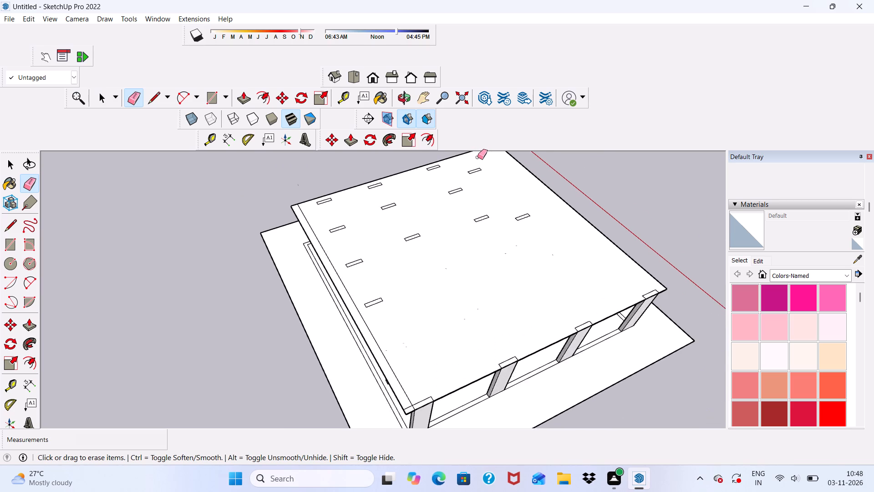
pyautogui.scroll(1, 478, 157)
pyautogui.moveTo(478, 160); pyautogui.dragTo(475, 181)
pyautogui.moveTo(474, 157); pyautogui.dragTo(453, 200)
pyautogui.moveTo(447, 194); pyautogui.dragTo(435, 201)
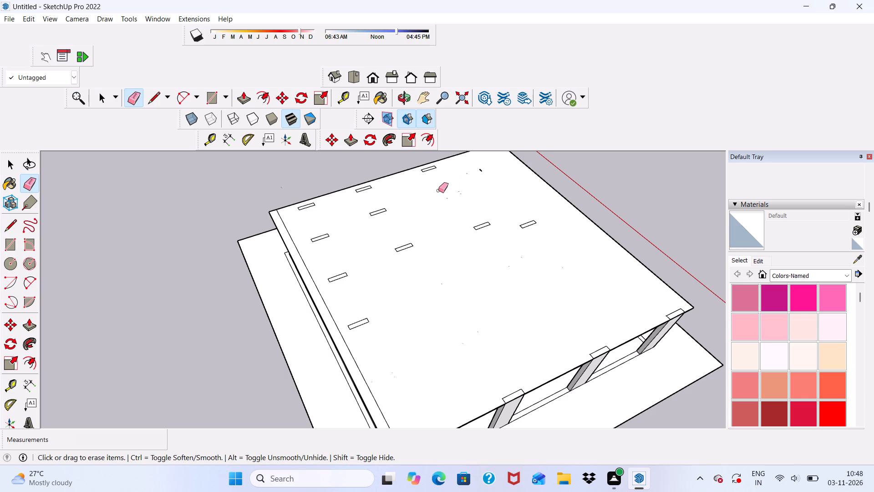
# Erase the leftover outline fragments near the far corner and the two interior column rectangles in the next row.
pyautogui.moveTo(441, 202); pyautogui.dragTo(447, 195)
pyautogui.moveTo(448, 199); pyautogui.dragTo(449, 208)
pyautogui.moveTo(445, 205); pyautogui.dragTo(444, 216)
pyautogui.click(466, 200)
pyautogui.click(459, 204)
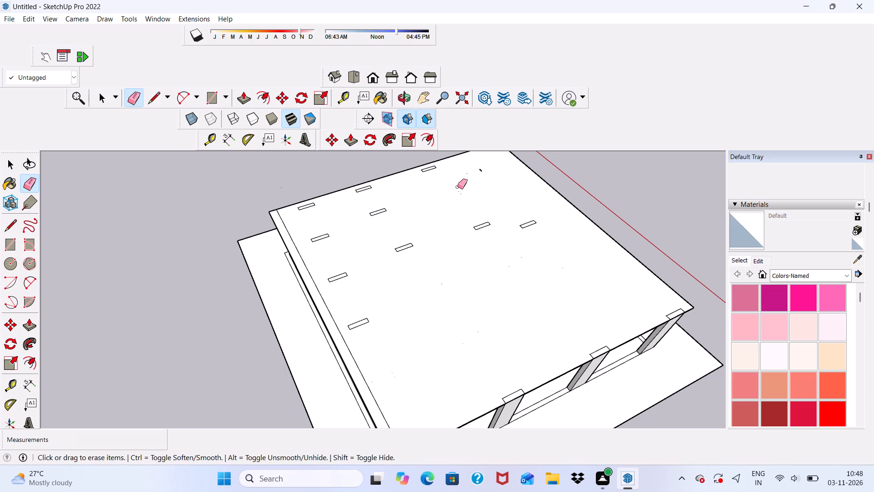
pyautogui.moveTo(457, 196); pyautogui.dragTo(455, 203)
pyautogui.click(458, 195)
pyautogui.click(459, 189)
pyautogui.moveTo(457, 184); pyautogui.dragTo(462, 188)
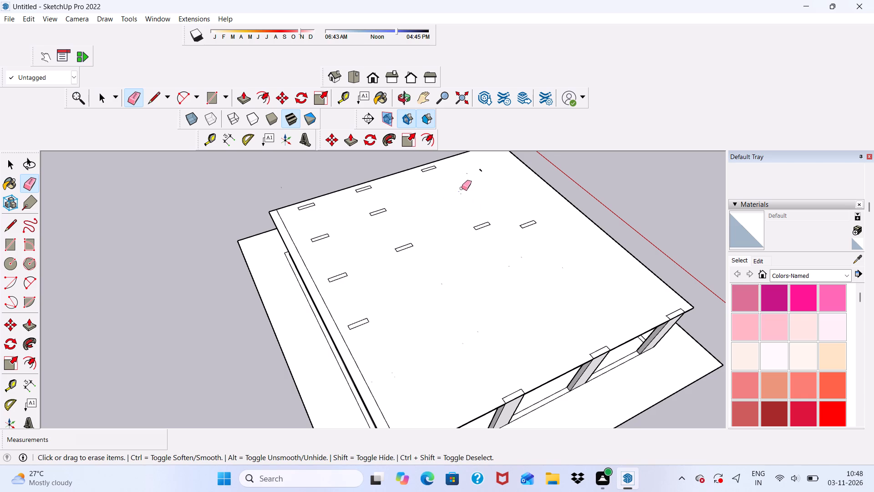
pyautogui.moveTo(462, 188); pyautogui.dragTo(461, 196)
pyautogui.doubleClick(461, 195)
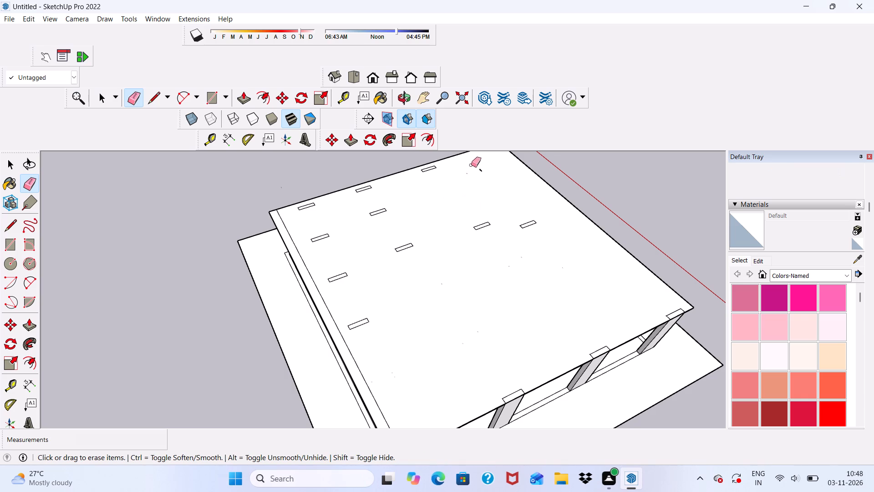
pyautogui.click(469, 185)
pyautogui.click(464, 174)
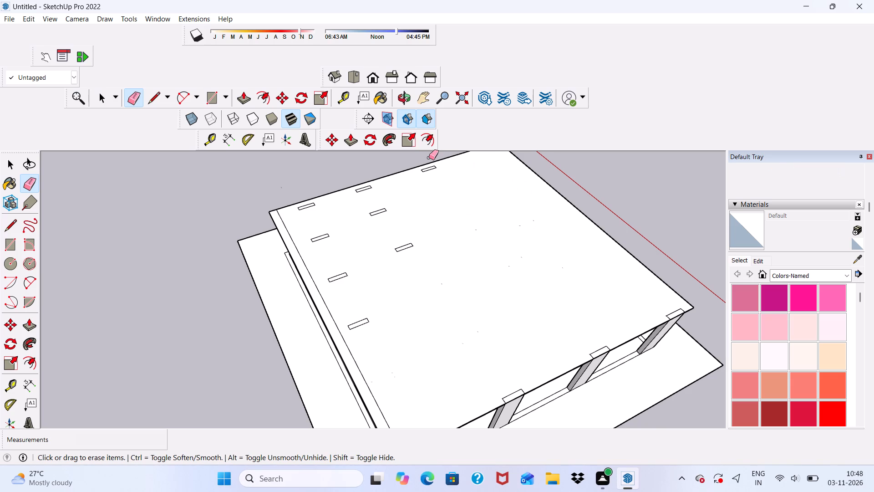
# Erase the outlines of the remaining interior column rectangles toward the slab's back edge, excluding the row beside the overhang.
pyautogui.moveTo(425, 168); pyautogui.dragTo(436, 167)
pyautogui.moveTo(367, 189); pyautogui.dragTo(357, 196)
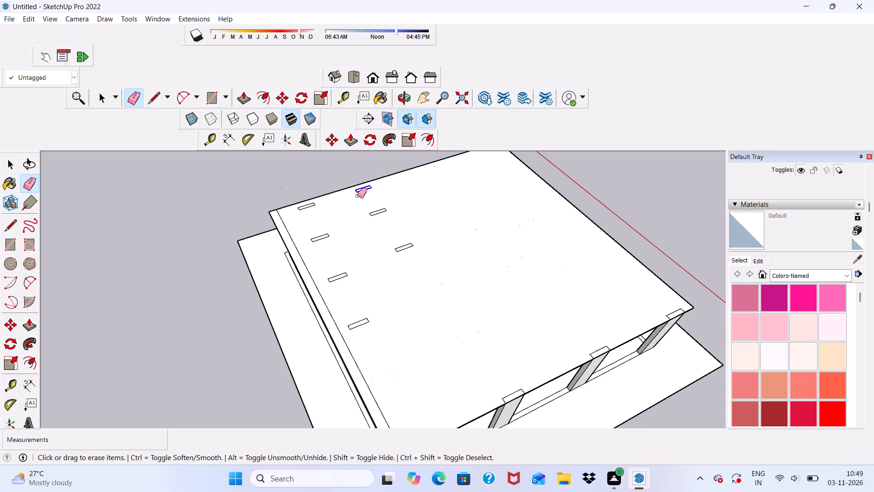
pyautogui.moveTo(357, 196); pyautogui.dragTo(388, 208)
pyautogui.moveTo(395, 238); pyautogui.dragTo(413, 247)
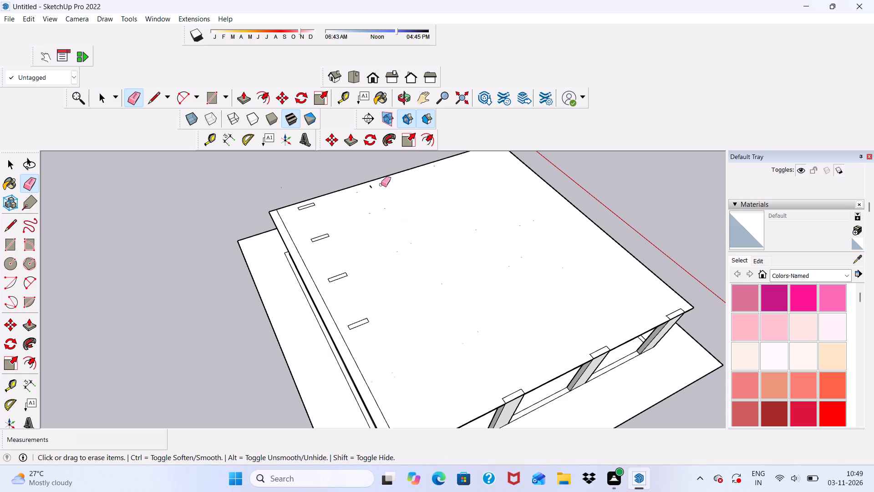
pyautogui.moveTo(371, 184); pyautogui.dragTo(371, 193)
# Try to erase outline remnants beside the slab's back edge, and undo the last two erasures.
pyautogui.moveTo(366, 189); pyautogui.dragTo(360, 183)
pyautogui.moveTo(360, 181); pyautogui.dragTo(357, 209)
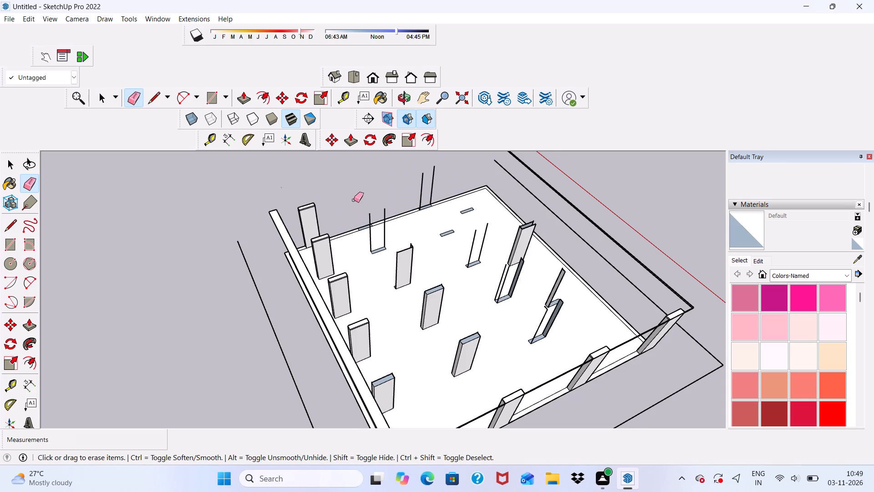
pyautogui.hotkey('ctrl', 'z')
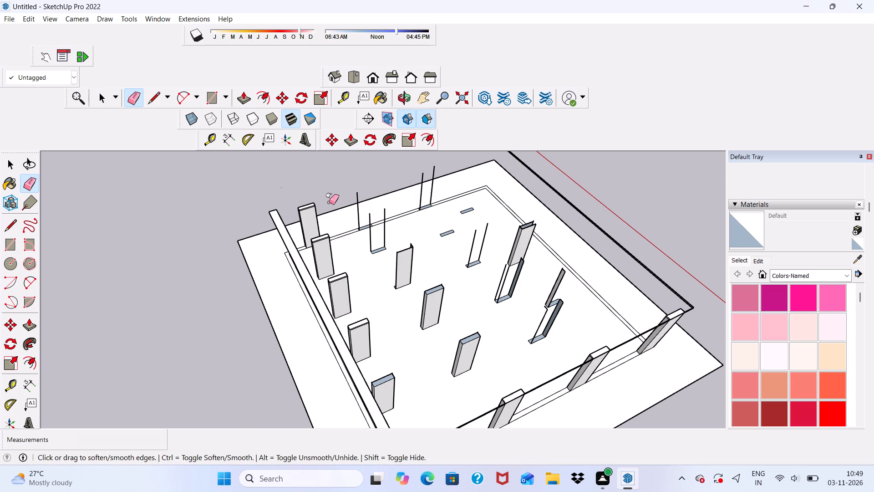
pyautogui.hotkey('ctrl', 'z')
# Erase the outlines of two column rectangles in the middle of the row beside the overhang.
pyautogui.scroll(-4, 340, 297)
pyautogui.moveTo(334, 331); pyautogui.dragTo(603, 166, button='middle')
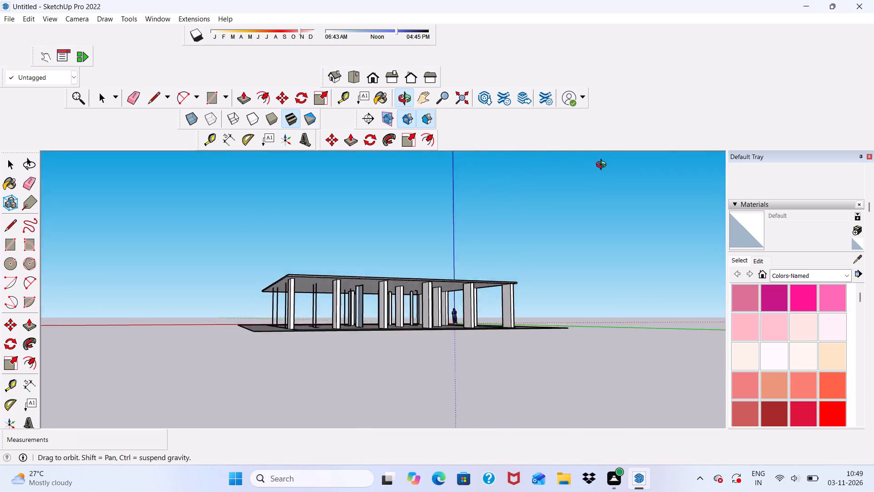
pyautogui.moveTo(603, 166); pyautogui.dragTo(332, 363, button='middle')
pyautogui.scroll(5, 348, 308)
pyautogui.scroll(1, 316, 264)
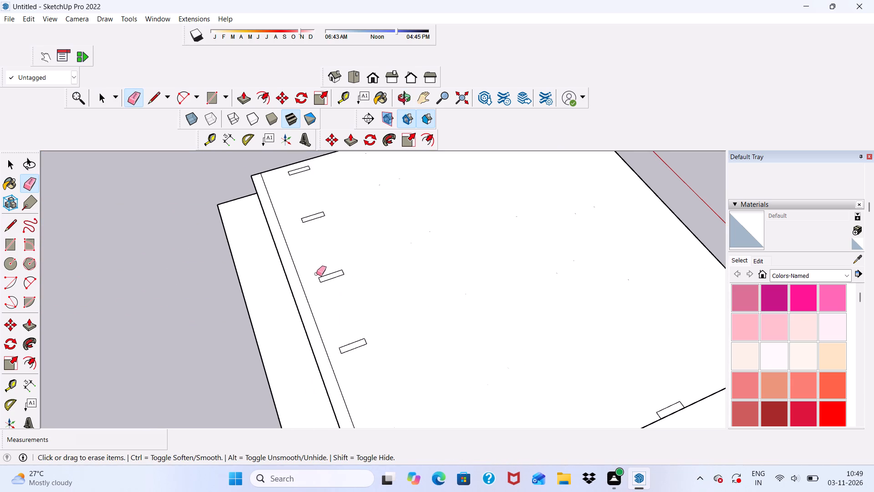
pyautogui.moveTo(316, 274); pyautogui.dragTo(321, 296)
pyautogui.moveTo(325, 268); pyautogui.dragTo(325, 291)
pyautogui.moveTo(323, 279); pyautogui.dragTo(320, 304)
pyautogui.moveTo(319, 287); pyautogui.dragTo(319, 293)
pyautogui.moveTo(317, 283); pyautogui.dragTo(317, 290)
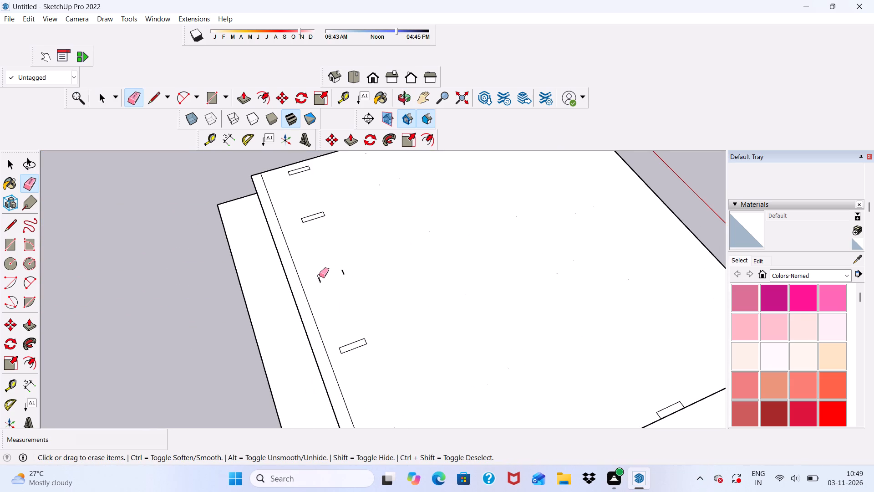
pyautogui.moveTo(319, 281); pyautogui.dragTo(320, 290)
pyautogui.moveTo(318, 277); pyautogui.dragTo(320, 285)
pyautogui.moveTo(337, 271); pyautogui.dragTo(341, 272)
pyautogui.moveTo(343, 265); pyautogui.dragTo(342, 341)
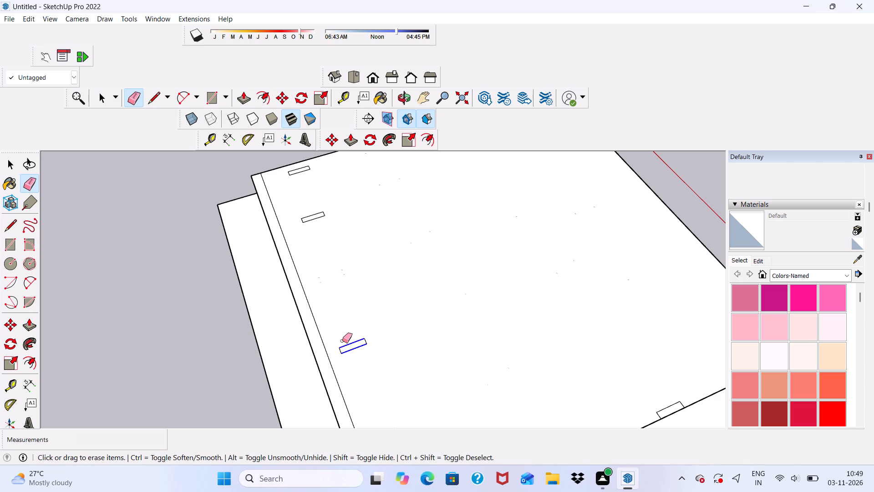
pyautogui.moveTo(342, 341); pyautogui.dragTo(364, 338)
# Erase the column rectangle outline nearest the slab's back corner, undoing the accidental erasure of the slab edge.
pyautogui.scroll(-5, 353, 291)
pyautogui.scroll(9, 332, 197)
pyautogui.moveTo(311, 233); pyautogui.dragTo(309, 240)
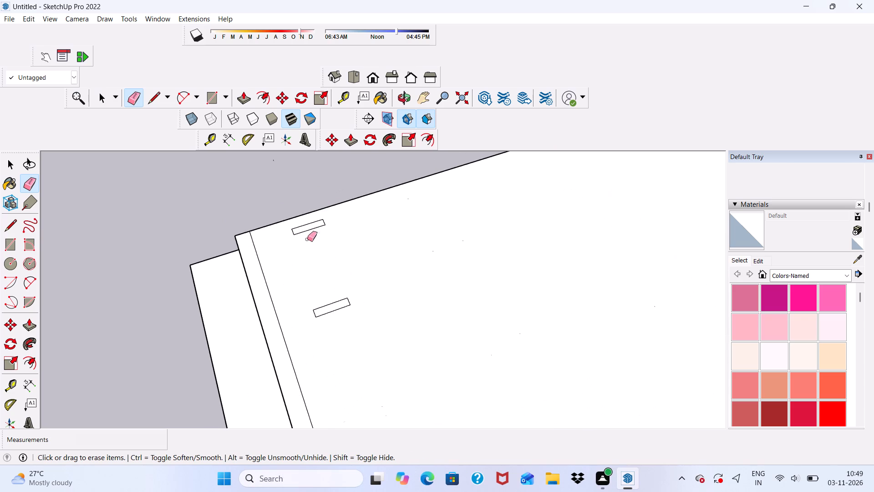
pyautogui.moveTo(300, 230); pyautogui.dragTo(294, 221)
pyautogui.moveTo(295, 218); pyautogui.dragTo(306, 240)
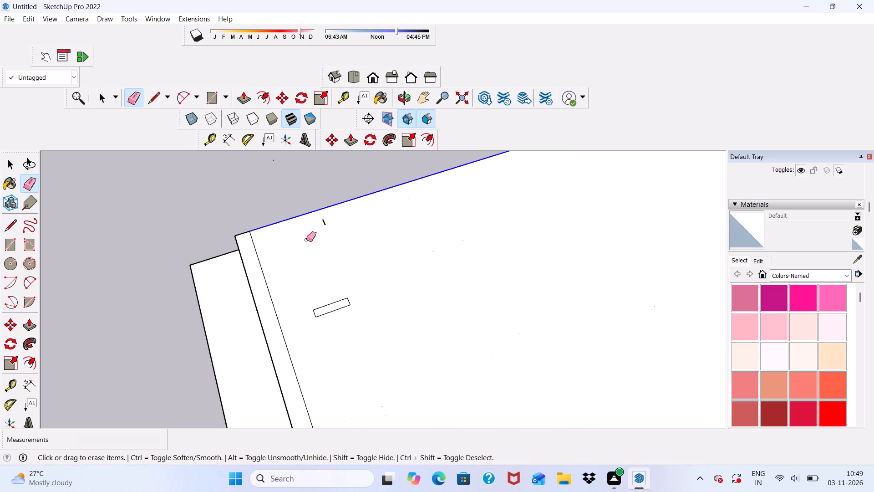
pyautogui.moveTo(306, 240); pyautogui.dragTo(228, 248)
pyautogui.hotkey('ctrl', 'z')
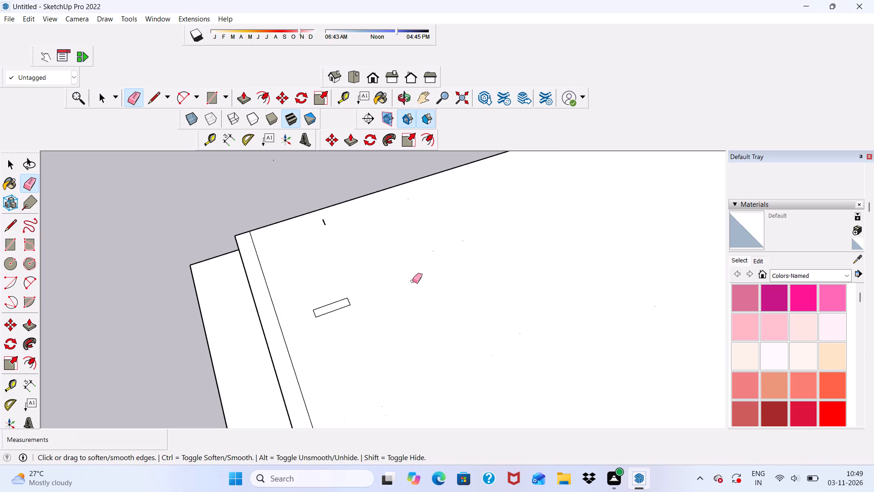
pyautogui.moveTo(325, 222); pyautogui.dragTo(325, 228)
# Erase the outline edges of the last column rectangle in the row beside the overhang.
pyautogui.scroll(-3, 338, 262)
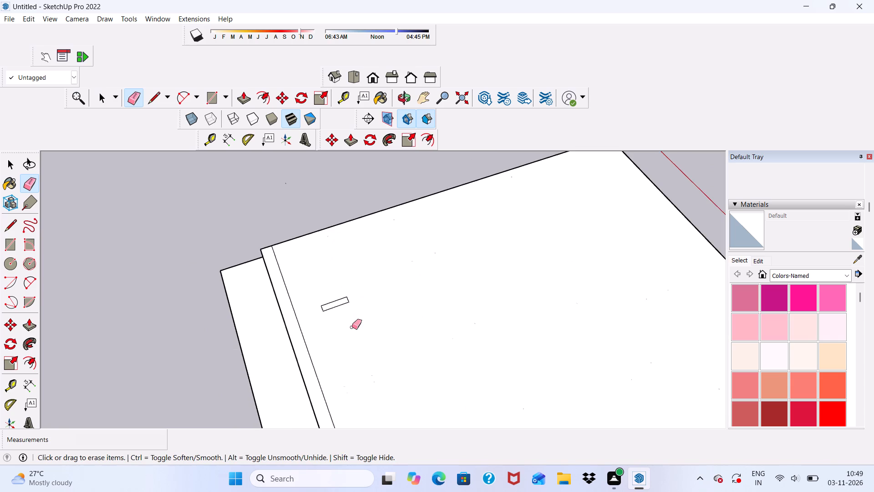
pyautogui.scroll(-2, 361, 337)
pyautogui.moveTo(366, 341); pyautogui.dragTo(377, 295, button='middle')
pyautogui.scroll(4, 377, 295)
pyautogui.moveTo(339, 297); pyautogui.dragTo(304, 314)
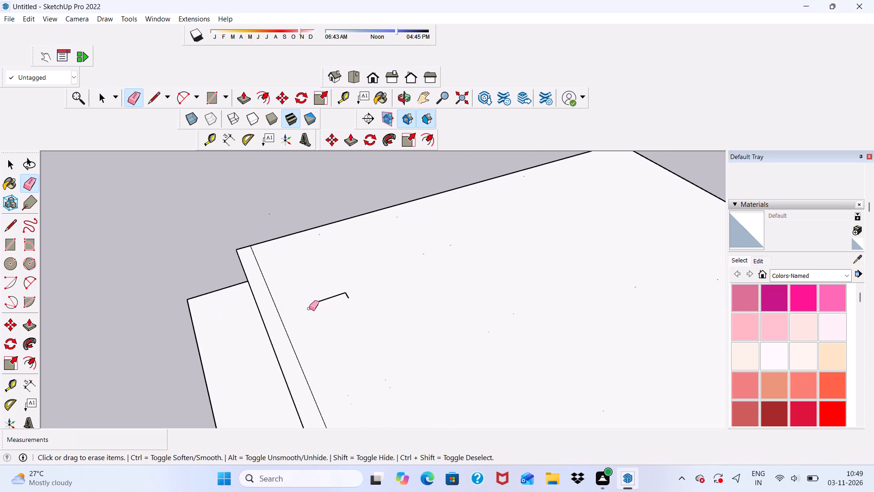
pyautogui.click(312, 307)
pyautogui.moveTo(312, 306); pyautogui.dragTo(301, 307)
pyautogui.moveTo(301, 307); pyautogui.dragTo(318, 299)
pyautogui.moveTo(328, 306); pyautogui.dragTo(330, 300)
pyautogui.moveTo(332, 296); pyautogui.dragTo(331, 304)
pyautogui.moveTo(332, 298); pyautogui.dragTo(330, 309)
pyautogui.click(336, 297)
pyautogui.moveTo(337, 293); pyautogui.dragTo(329, 296)
pyautogui.moveTo(329, 294); pyautogui.dragTo(351, 291)
pyautogui.moveTo(357, 293); pyautogui.dragTo(352, 302)
pyautogui.moveTo(292, 318); pyautogui.dragTo(307, 313)
pyautogui.moveTo(313, 303); pyautogui.dragTo(303, 314)
pyautogui.moveTo(310, 301); pyautogui.dragTo(312, 313)
pyautogui.moveTo(333, 300); pyautogui.dragTo(358, 294)
pyautogui.click(341, 310)
pyautogui.moveTo(354, 302); pyautogui.dragTo(348, 315)
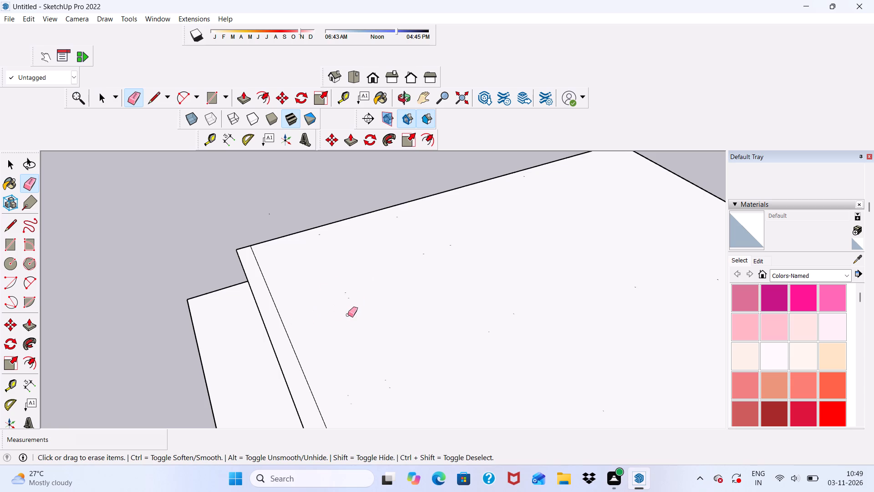
# Erase the tiny leftover edge marks where the last column rectangle stood on the slab.
pyautogui.moveTo(348, 315); pyautogui.dragTo(348, 311)
pyautogui.click(350, 293)
pyautogui.moveTo(351, 282); pyautogui.dragTo(345, 297)
pyautogui.moveTo(350, 286); pyautogui.dragTo(352, 277)
pyautogui.moveTo(352, 277); pyautogui.dragTo(348, 297)
pyautogui.click(332, 310)
pyautogui.moveTo(347, 293); pyautogui.dragTo(340, 330)
# Push/Pull the open interior column footprint nearest the front corner up 10' to the slab's underside.
pyautogui.scroll(-4, 351, 258)
pyautogui.moveTo(327, 313); pyautogui.dragTo(603, 186, button='middle')
pyautogui.moveTo(371, 276); pyautogui.dragTo(362, 277, button='middle')
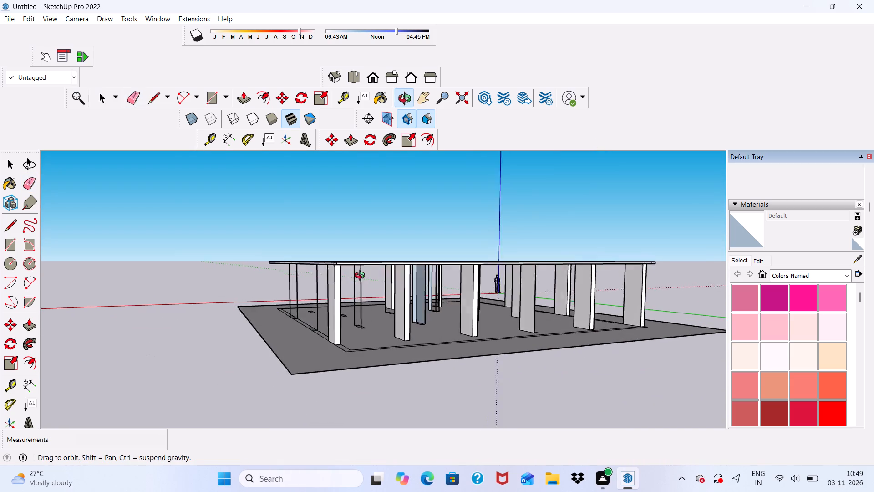
pyautogui.moveTo(362, 277); pyautogui.dragTo(335, 281, button='middle')
pyautogui.scroll(1, 315, 276)
pyautogui.click(231, 97)
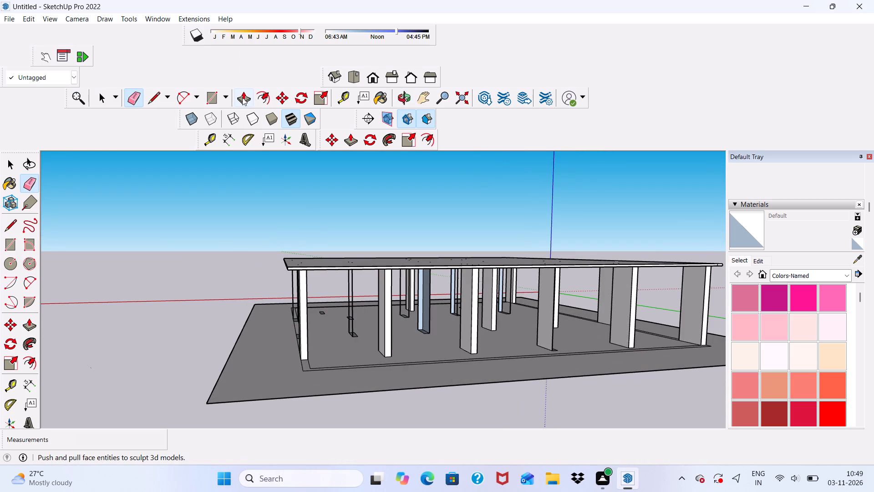
pyautogui.click(242, 97)
pyautogui.scroll(1, 335, 218)
pyautogui.scroll(6, 356, 352)
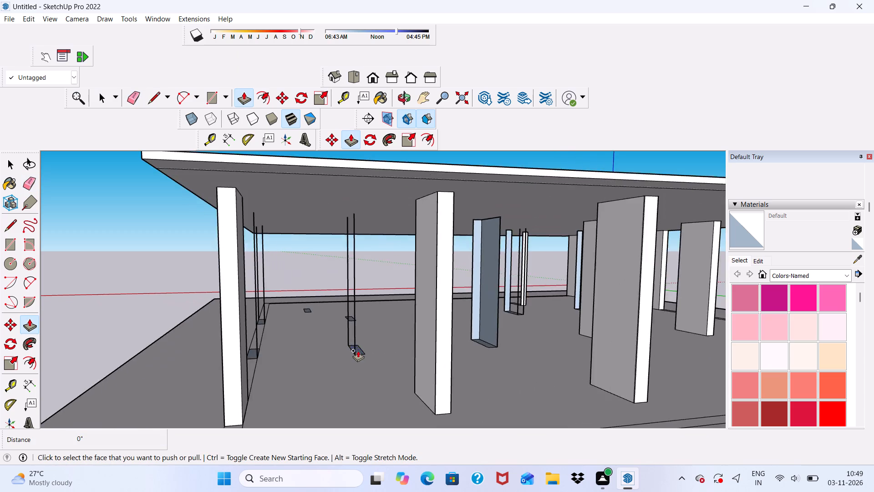
pyautogui.scroll(11, 358, 350)
pyautogui.click(354, 357)
pyautogui.scroll(-5, 335, 258)
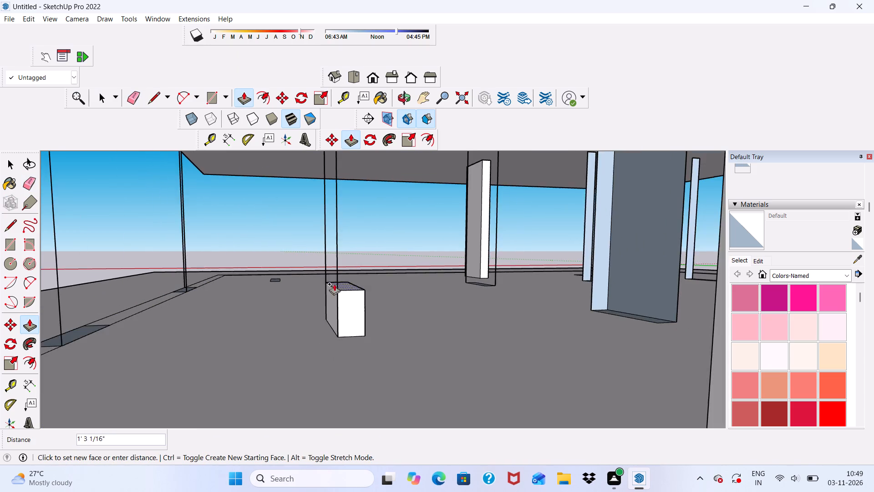
pyautogui.scroll(-11, 331, 296)
pyautogui.click(327, 178)
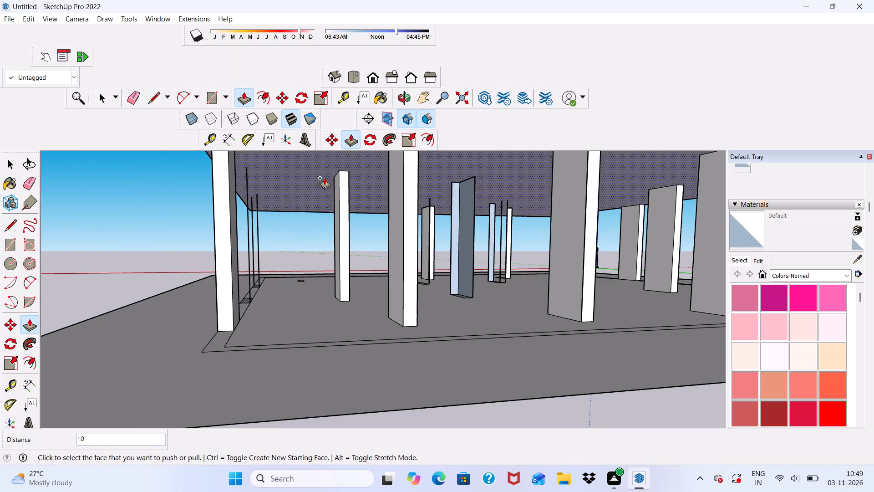
# Push/Pull the second column footprint along the base's side border up 10' to the slab's underside.
pyautogui.moveTo(270, 251); pyautogui.dragTo(203, 282, button='middle')
pyautogui.moveTo(204, 286); pyautogui.dragTo(218, 296, button='middle')
pyautogui.scroll(3, 221, 317)
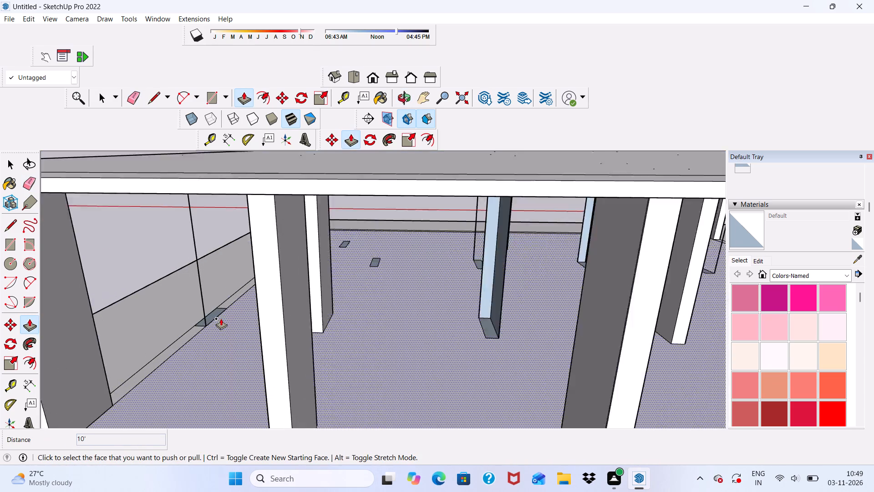
pyautogui.scroll(4, 221, 318)
pyautogui.click(212, 313)
pyautogui.scroll(-6, 230, 266)
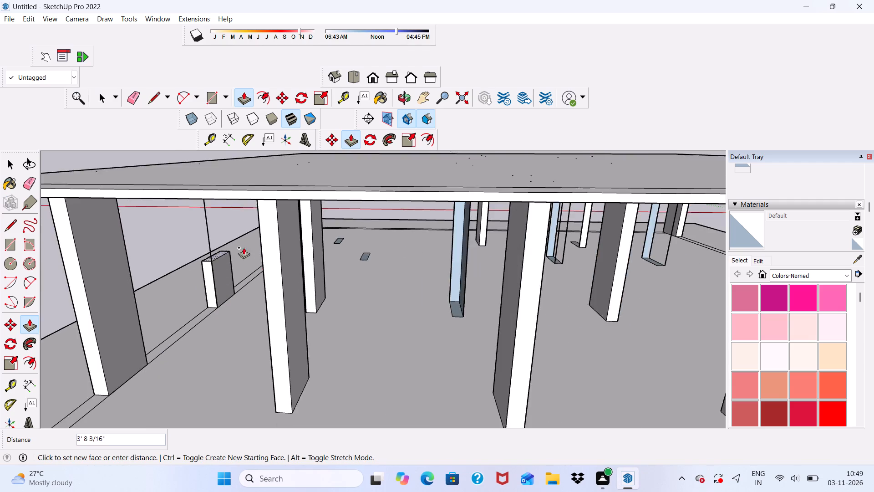
pyautogui.scroll(-3, 244, 247)
pyautogui.moveTo(242, 261); pyautogui.dragTo(320, 215, button='middle')
pyautogui.scroll(5, 259, 179)
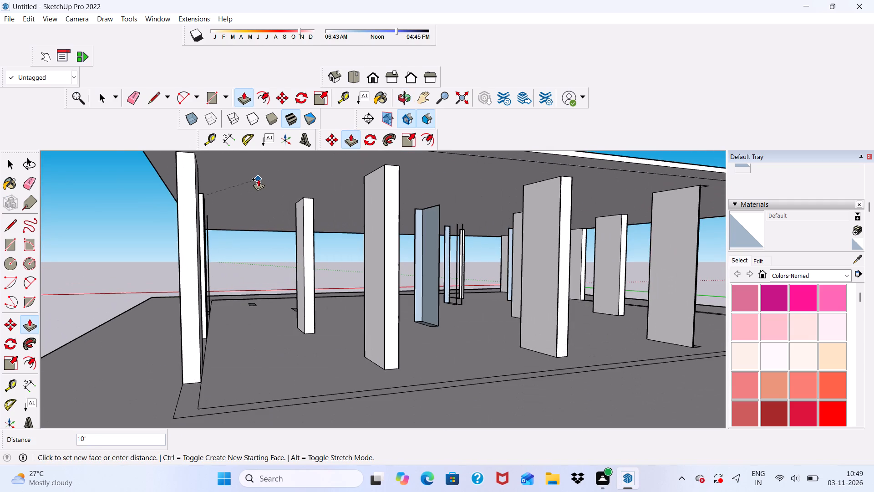
pyautogui.click(258, 179)
# Push/Pull the third column footprint along the base's side border up 10' to the slab's underside.
pyautogui.moveTo(260, 220); pyautogui.dragTo(238, 243, button='middle')
pyautogui.scroll(6, 231, 312)
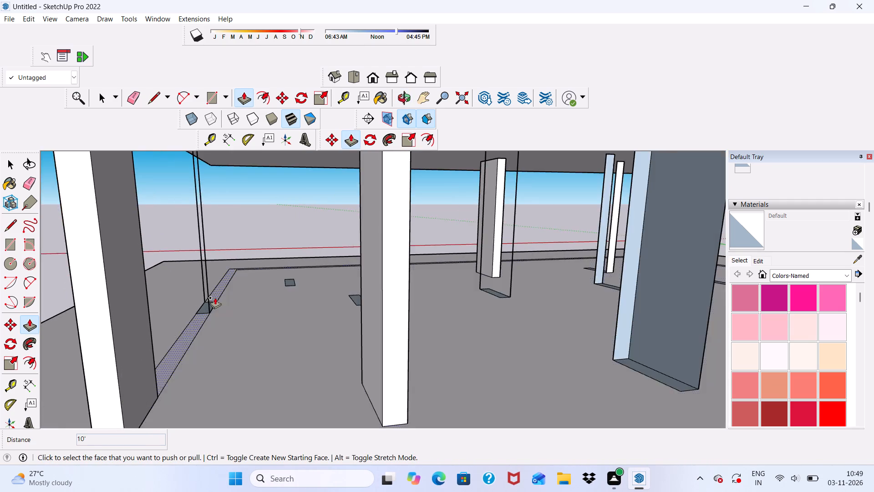
pyautogui.scroll(5, 218, 303)
pyautogui.click(201, 307)
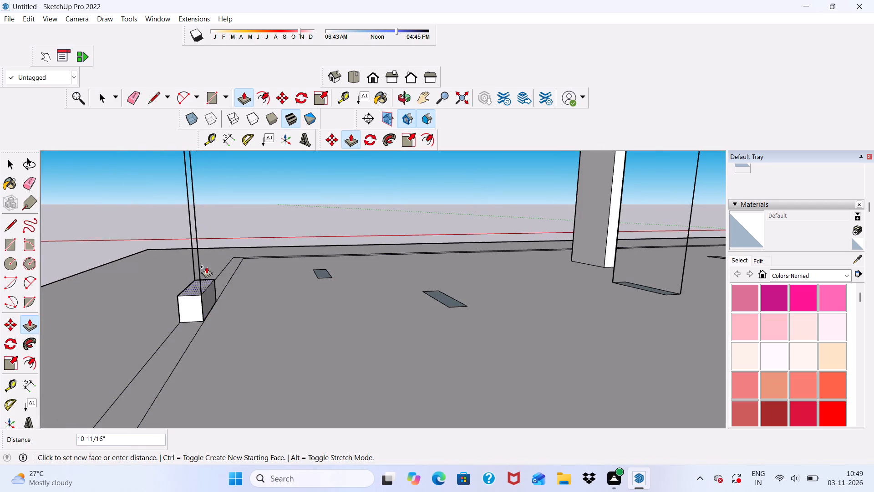
pyautogui.scroll(-9, 208, 264)
pyautogui.click(230, 183)
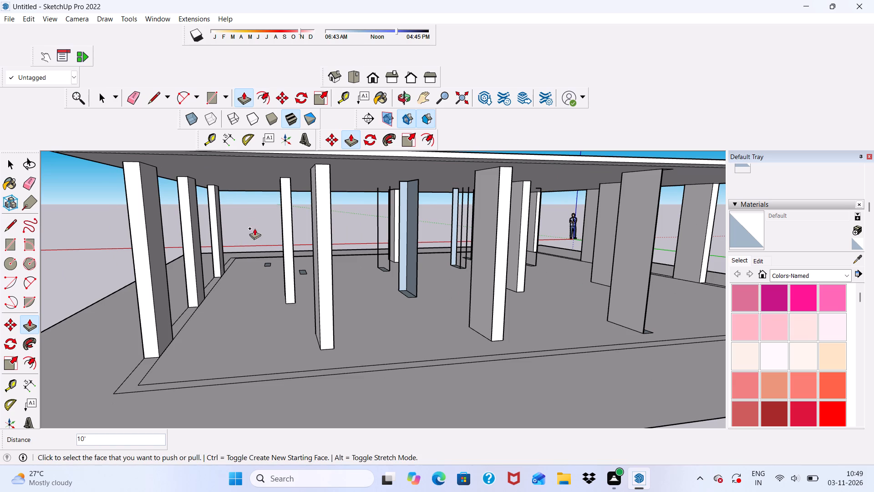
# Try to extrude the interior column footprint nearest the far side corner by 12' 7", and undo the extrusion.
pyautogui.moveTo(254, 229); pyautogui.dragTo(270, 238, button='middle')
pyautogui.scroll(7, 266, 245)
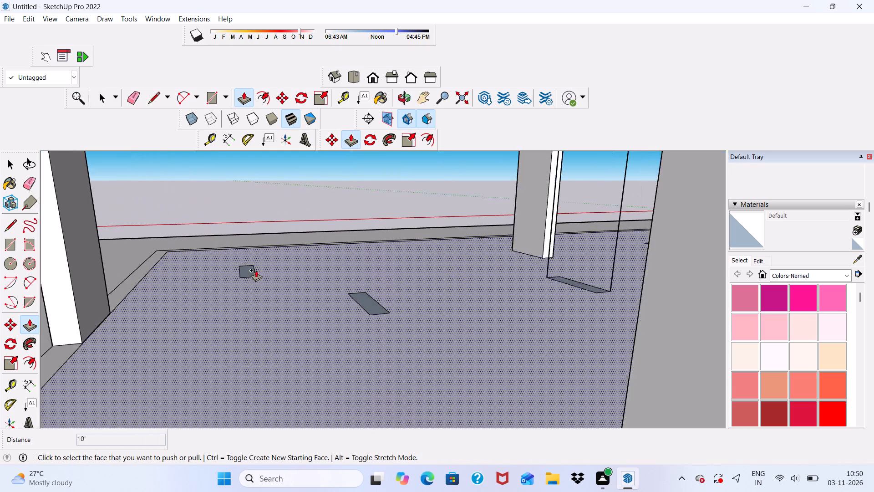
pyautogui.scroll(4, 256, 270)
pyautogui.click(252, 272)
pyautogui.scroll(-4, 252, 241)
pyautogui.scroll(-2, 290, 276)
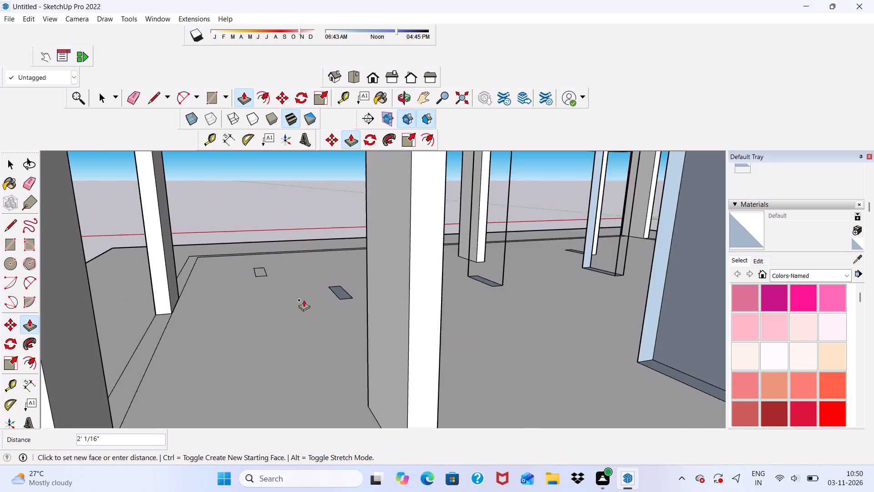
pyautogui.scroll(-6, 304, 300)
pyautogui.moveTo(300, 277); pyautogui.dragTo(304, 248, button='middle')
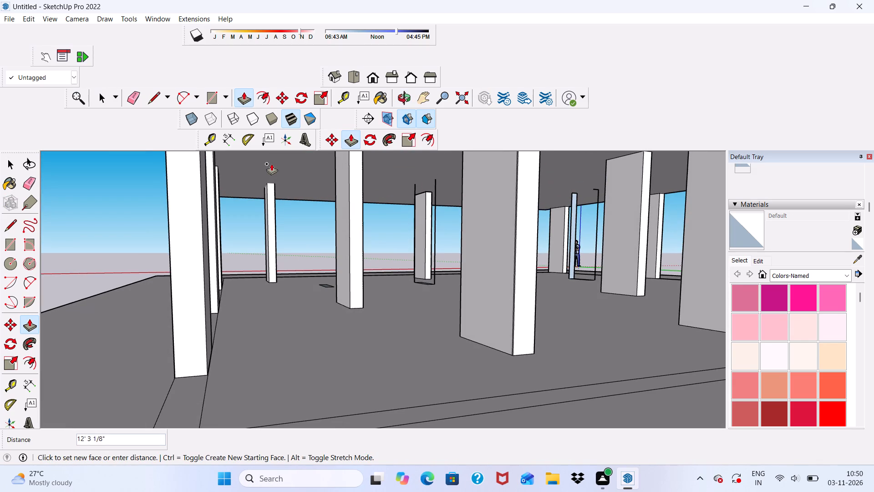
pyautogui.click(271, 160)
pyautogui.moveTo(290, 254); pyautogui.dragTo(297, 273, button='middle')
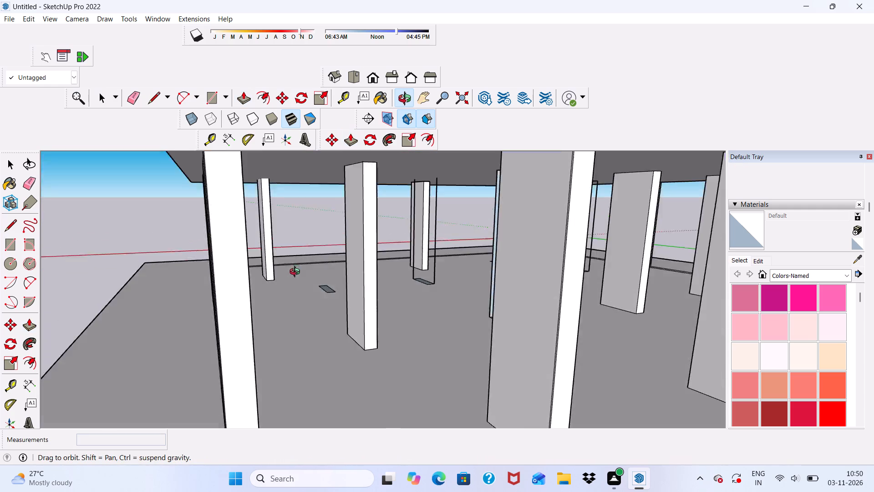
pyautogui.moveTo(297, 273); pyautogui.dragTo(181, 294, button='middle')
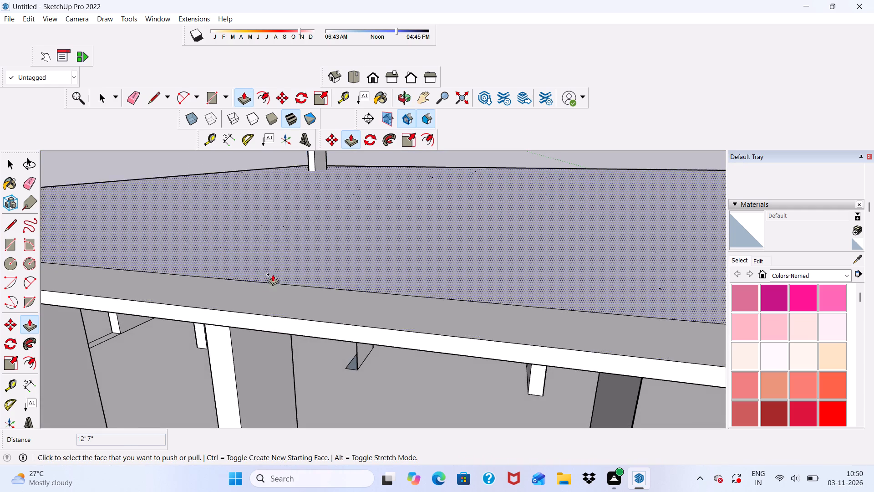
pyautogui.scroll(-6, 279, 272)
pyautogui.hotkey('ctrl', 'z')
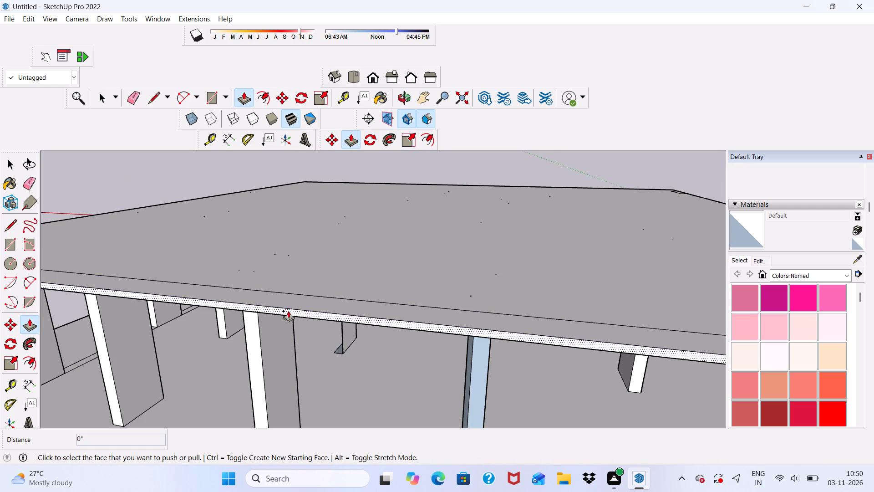
# Push/Pull the interior column footprint nearest the far side corner up 10' to the slab's underside.
pyautogui.moveTo(289, 314); pyautogui.dragTo(408, 288, button='middle')
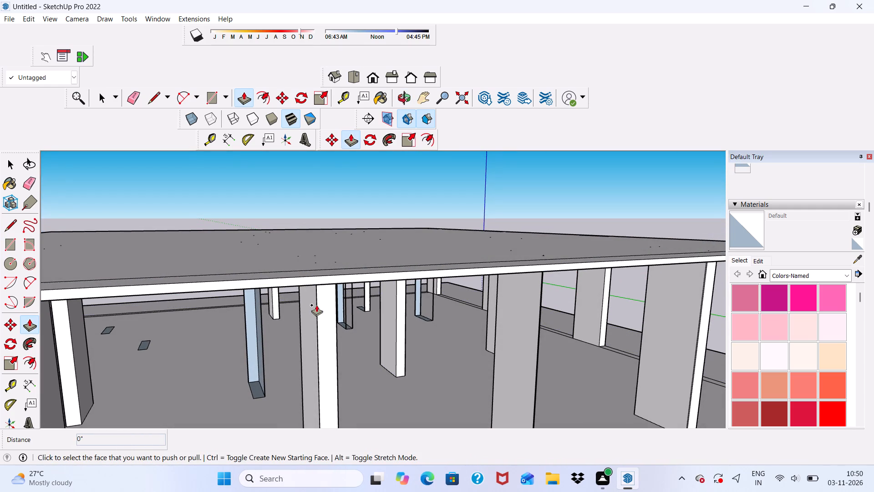
pyautogui.scroll(1, 191, 300)
pyautogui.scroll(-6, 218, 289)
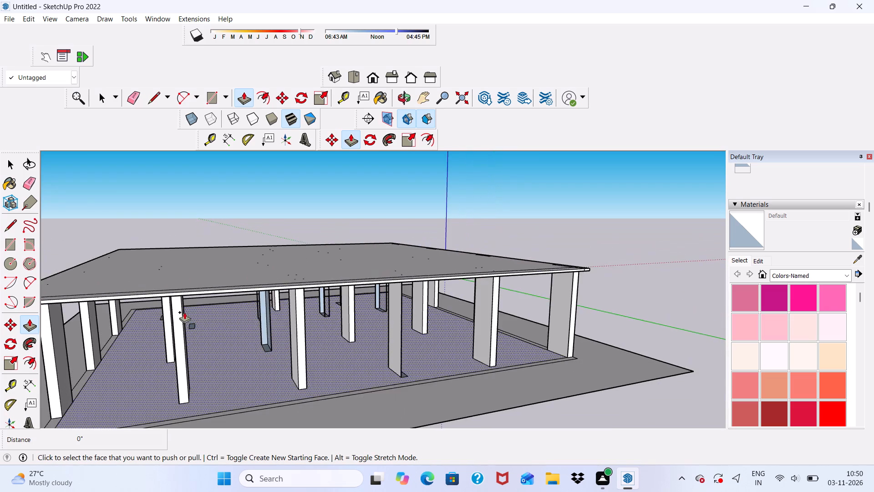
pyautogui.scroll(6, 159, 317)
pyautogui.moveTo(130, 326); pyautogui.dragTo(152, 332, button='middle')
pyautogui.moveTo(162, 348); pyautogui.dragTo(162, 344, button='middle')
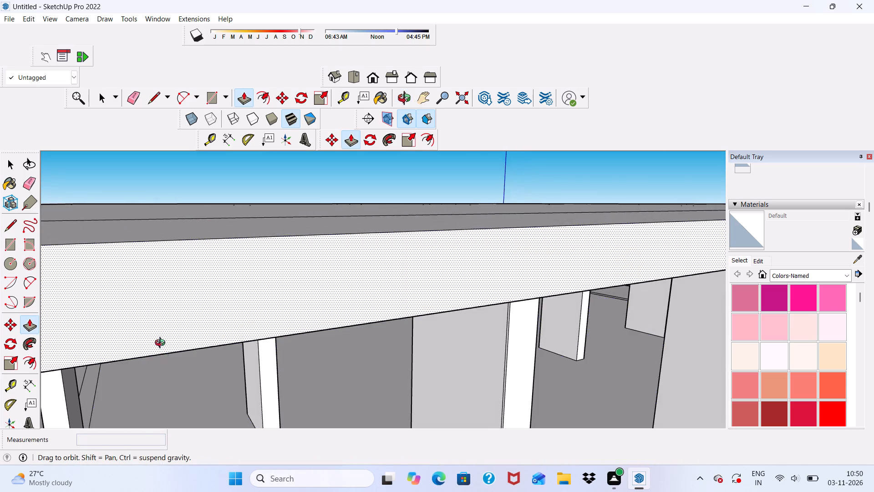
pyautogui.moveTo(162, 344); pyautogui.dragTo(157, 323, button='middle')
pyautogui.scroll(5, 168, 359)
pyautogui.scroll(5, 190, 389)
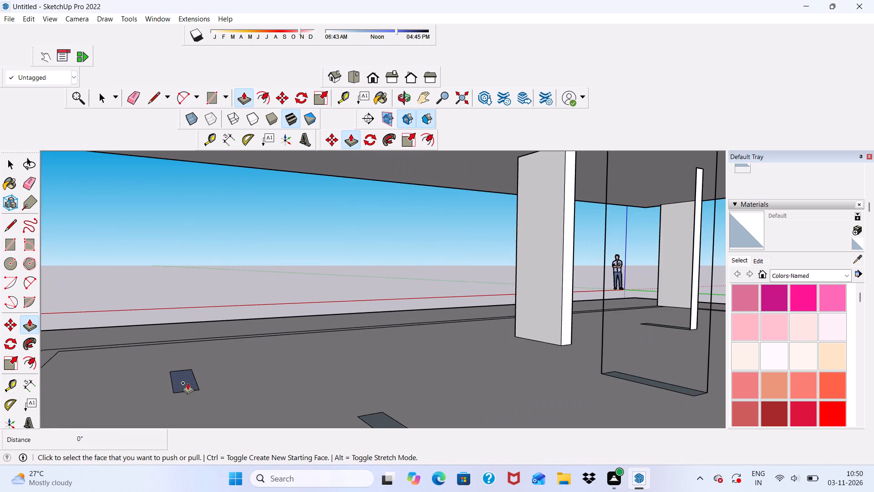
pyautogui.click(188, 383)
pyautogui.scroll(-6, 183, 347)
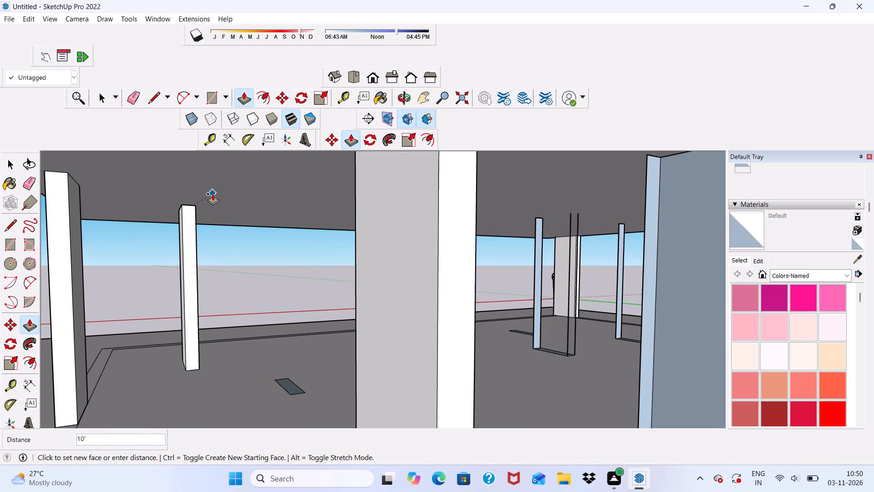
pyautogui.click(213, 194)
# Push/Pull the bare interior column footprint, the one with no leftover side faces, up 10' 1" at the roof slab.
pyautogui.scroll(5, 297, 397)
pyautogui.click(296, 386)
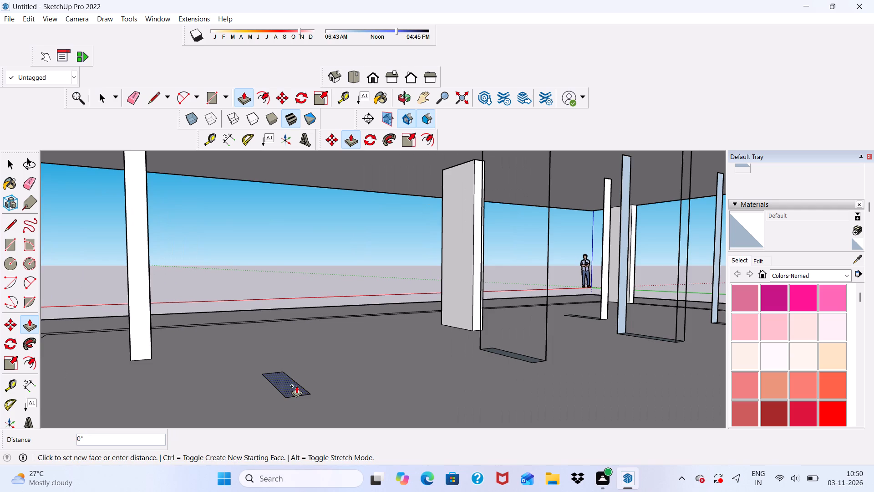
pyautogui.scroll(-2, 241, 330)
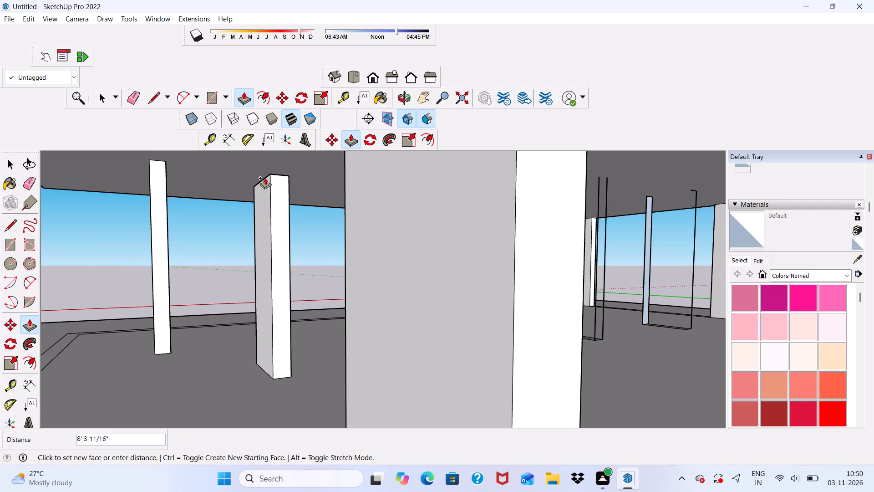
pyautogui.scroll(-6, 273, 173)
pyautogui.scroll(1, 281, 165)
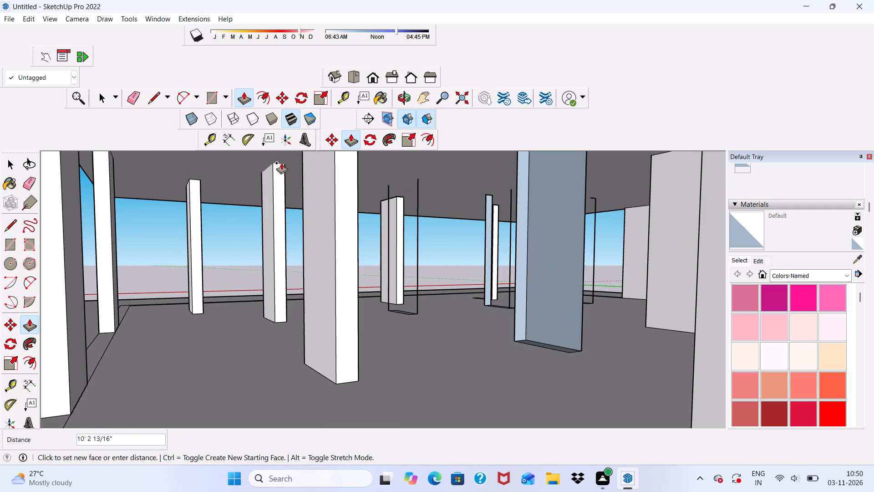
pyautogui.click(280, 167)
# Push/Pull the nearest interior footprint, which has leftover narrow and wide side faces, up 10' to the slab's underside.
pyautogui.scroll(-4, 277, 180)
pyautogui.moveTo(318, 243); pyautogui.dragTo(323, 248, button='middle')
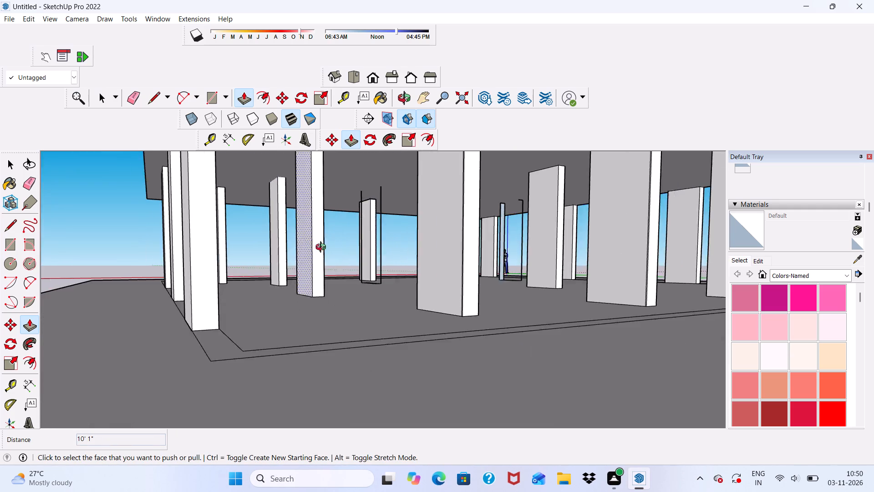
pyautogui.moveTo(323, 248); pyautogui.dragTo(283, 283, button='middle')
pyautogui.scroll(6, 438, 315)
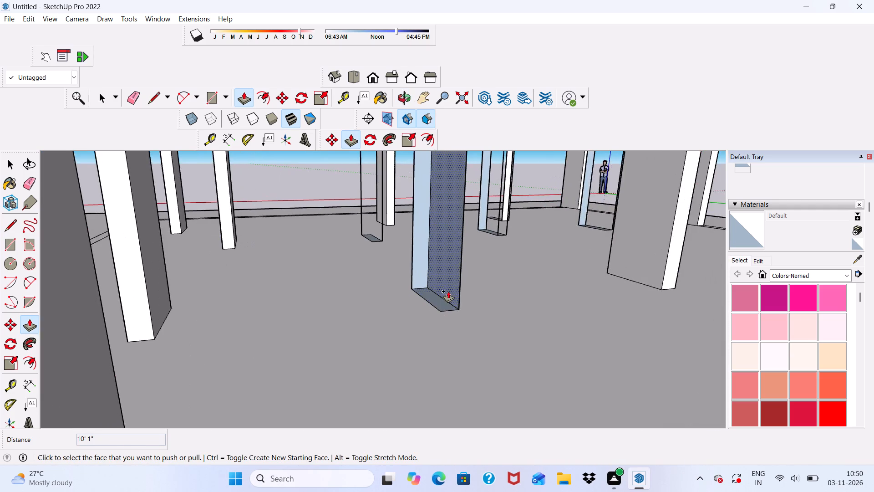
pyautogui.scroll(3, 442, 294)
pyautogui.click(436, 303)
pyautogui.scroll(-4, 435, 244)
pyautogui.scroll(-5, 460, 305)
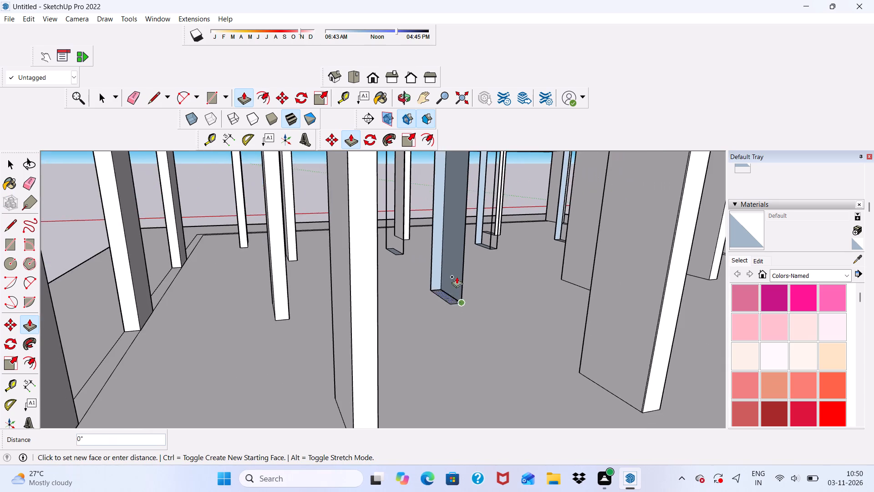
pyautogui.scroll(-9, 442, 246)
pyautogui.scroll(6, 467, 242)
pyautogui.scroll(-1, 458, 234)
pyautogui.scroll(5, 445, 263)
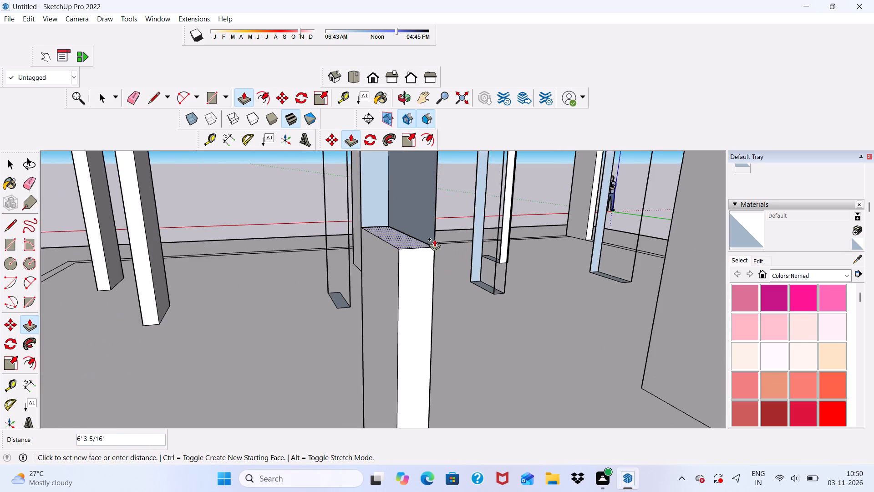
pyautogui.moveTo(436, 239); pyautogui.dragTo(442, 207, button='middle')
pyautogui.scroll(-9, 430, 224)
pyautogui.scroll(1, 414, 215)
pyautogui.scroll(-2, 405, 184)
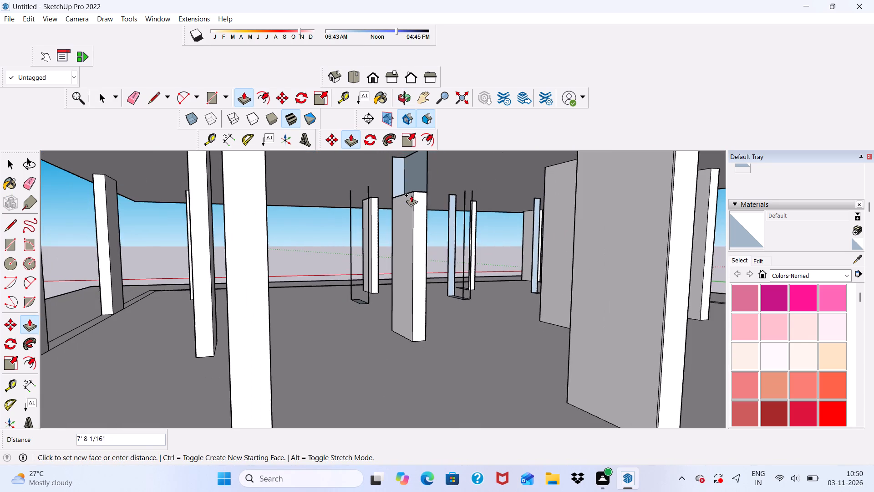
pyautogui.scroll(2, 384, 157)
pyautogui.click(377, 156)
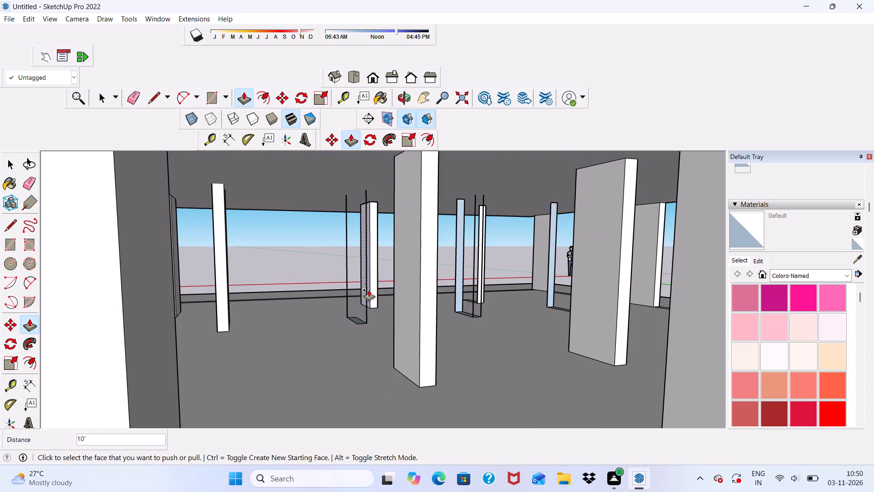
# Push/Pull the interior column footprint marked only by leftover vertical edges up 10' to the slab's underside.
pyautogui.scroll(6, 373, 292)
pyautogui.scroll(5, 356, 352)
pyautogui.click(326, 360)
pyautogui.scroll(-5, 324, 303)
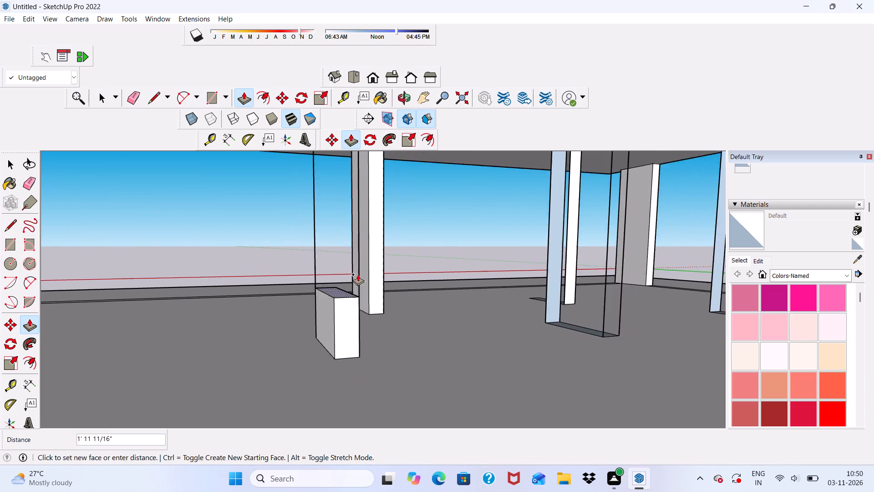
pyautogui.scroll(-8, 358, 274)
pyautogui.click(345, 171)
# Push/Pull the central interior footprint with a leftover narrow side face up 10' to the slab's underside.
pyautogui.moveTo(484, 307); pyautogui.dragTo(483, 324, button='middle')
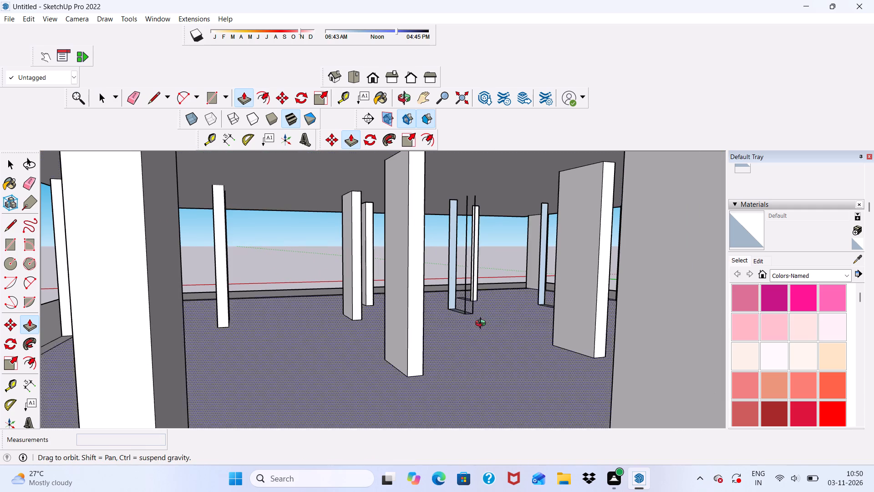
pyautogui.moveTo(483, 324); pyautogui.dragTo(471, 317, button='middle')
pyautogui.scroll(14, 467, 316)
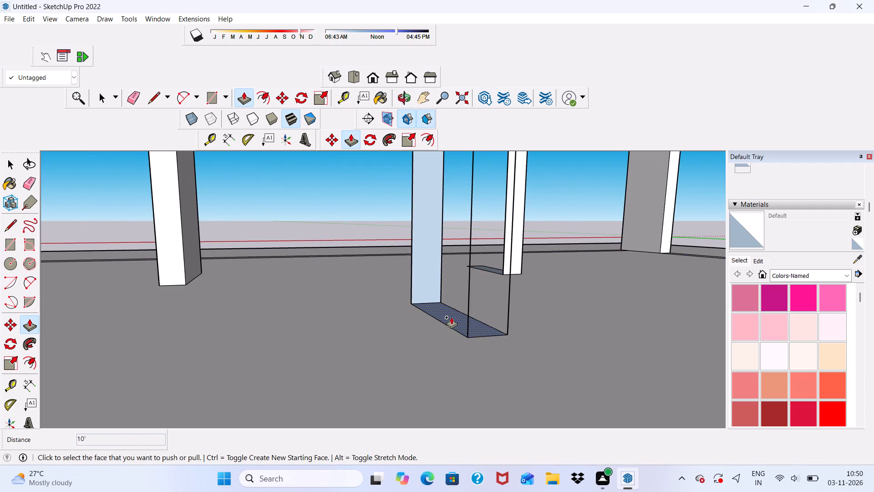
pyautogui.click(451, 319)
pyautogui.scroll(-5, 441, 251)
pyautogui.scroll(-10, 447, 311)
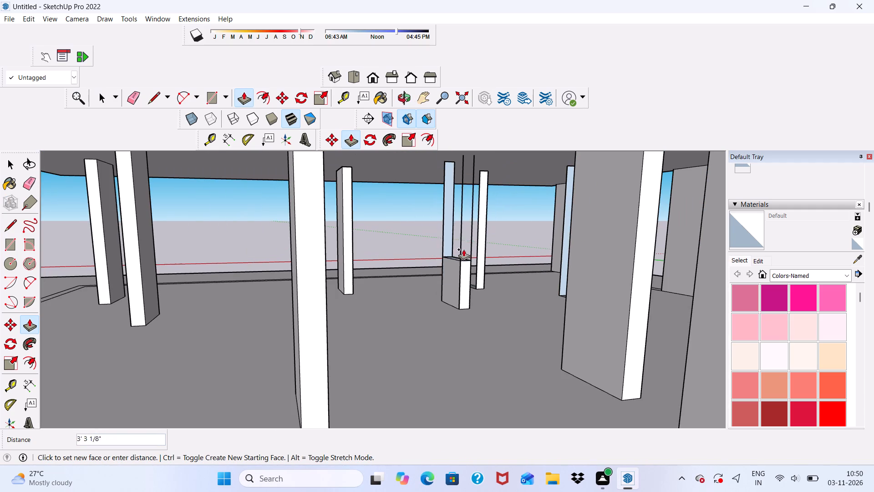
pyautogui.click(432, 157)
# Push/Pull the interior column footprint nearest the standing figure up 7/8", and extend it 9' 11 1/8" to the slab's underside.
pyautogui.scroll(-3, 470, 217)
pyautogui.moveTo(541, 283); pyautogui.dragTo(542, 302, button='middle')
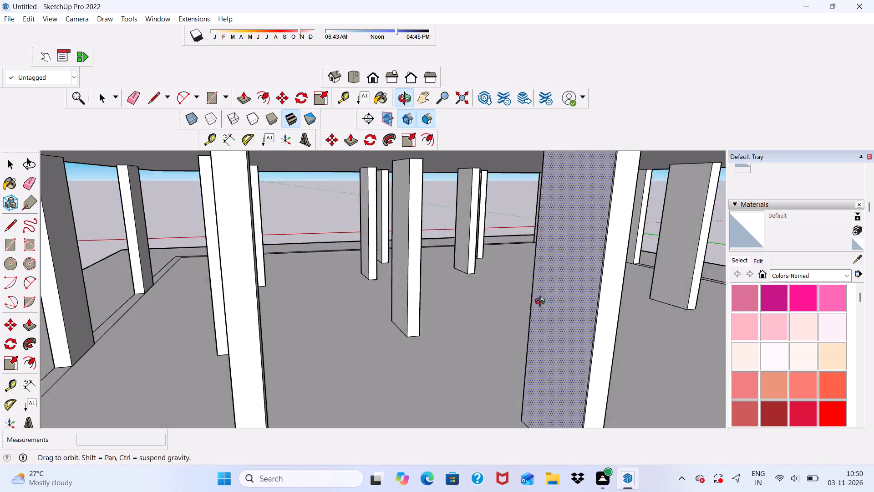
pyautogui.moveTo(542, 302); pyautogui.dragTo(574, 308, button='middle')
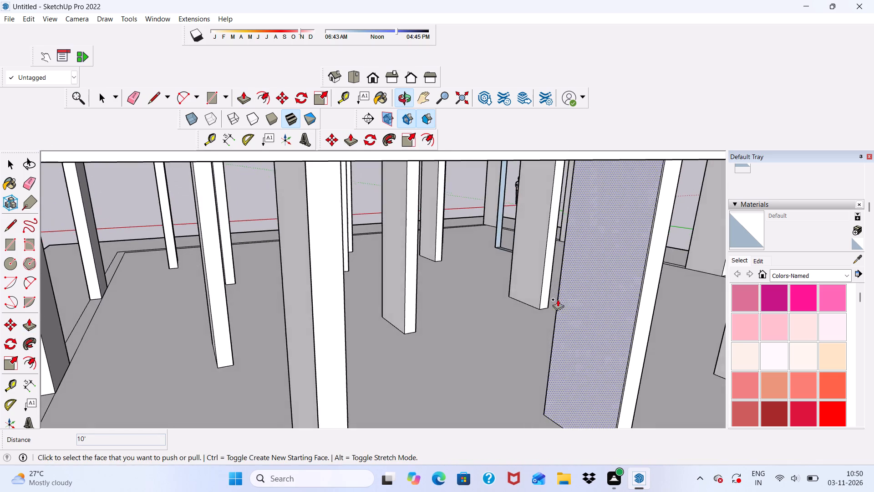
pyautogui.scroll(5, 448, 252)
pyautogui.scroll(9, 518, 241)
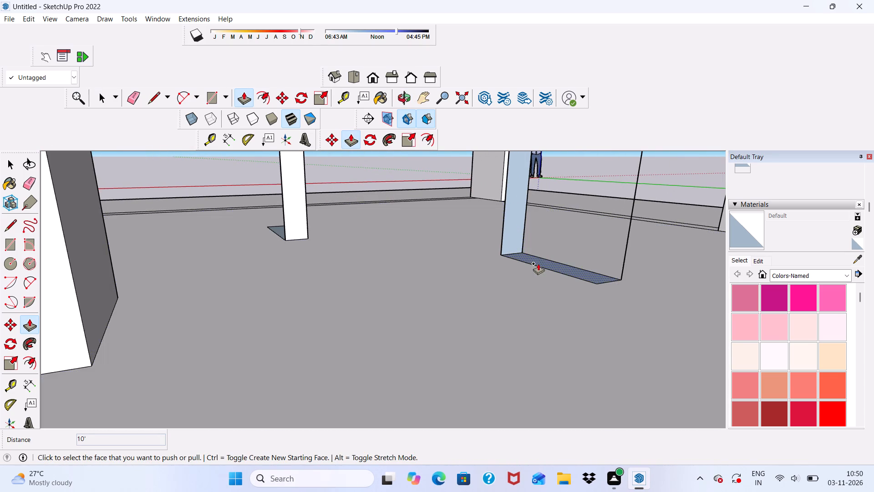
pyautogui.click(538, 263)
pyautogui.scroll(-3, 518, 238)
pyautogui.scroll(9, 541, 249)
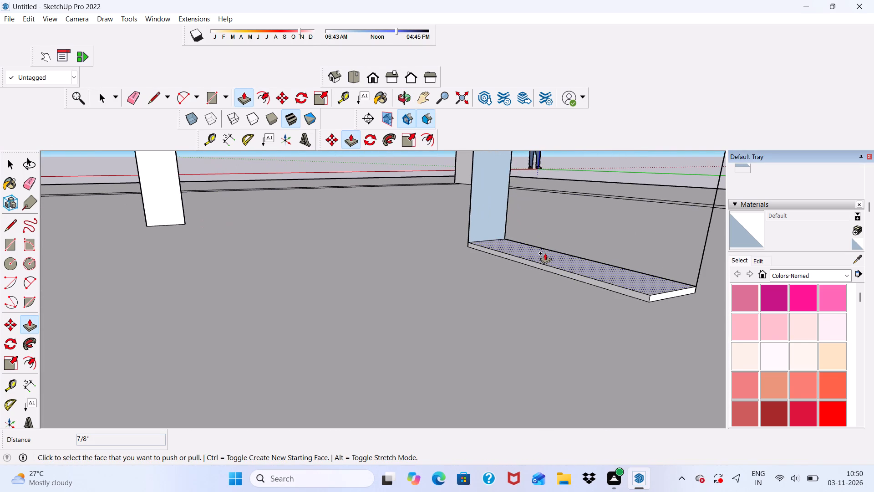
pyautogui.click(545, 253)
pyautogui.scroll(-15, 548, 222)
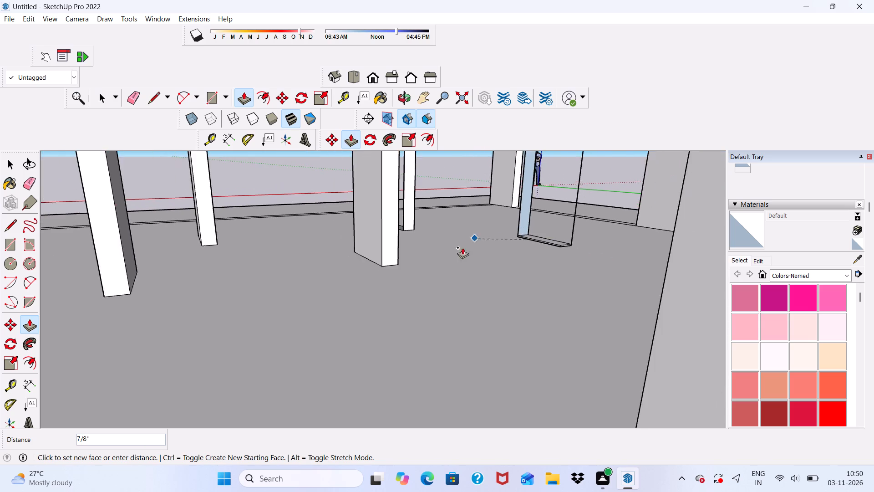
pyautogui.scroll(-8, 449, 265)
pyautogui.scroll(-3, 477, 308)
pyautogui.moveTo(473, 272); pyautogui.dragTo(467, 252, button='middle')
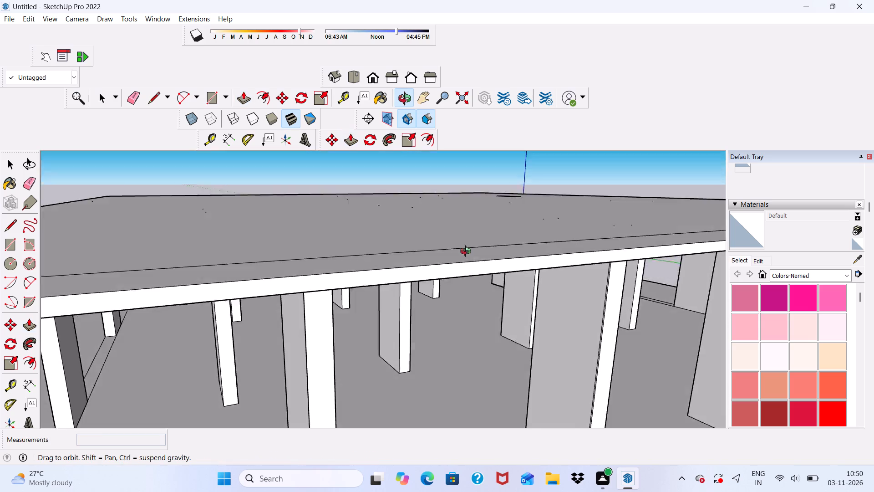
pyautogui.moveTo(467, 252); pyautogui.dragTo(450, 193, button='middle')
pyautogui.scroll(5, 524, 298)
pyautogui.click(526, 307)
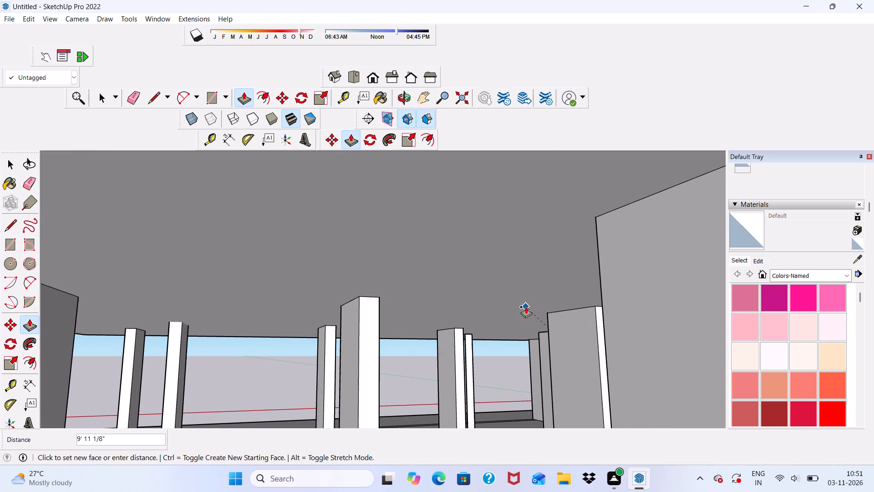
# Push/Pull the open column footprint just inside the base's border up 10' to the slab's underside.
pyautogui.scroll(-1, 399, 307)
pyautogui.moveTo(399, 307); pyautogui.dragTo(320, 325, button='middle')
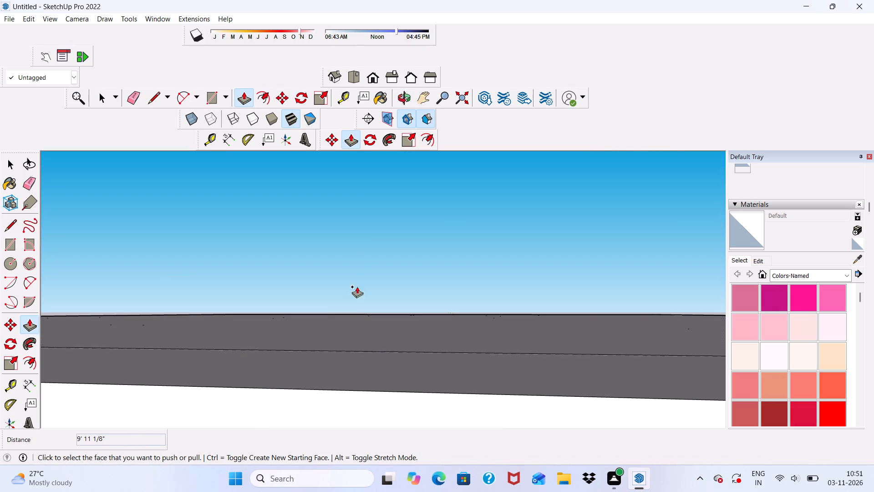
pyautogui.scroll(-5, 361, 195)
pyautogui.scroll(-3, 427, 256)
pyautogui.moveTo(474, 297); pyautogui.dragTo(431, 327, button='middle')
pyautogui.scroll(5, 365, 429)
pyautogui.scroll(5, 400, 395)
pyautogui.click(398, 403)
pyautogui.scroll(-7, 266, 164)
pyautogui.moveTo(322, 200); pyautogui.dragTo(426, 210, button='middle')
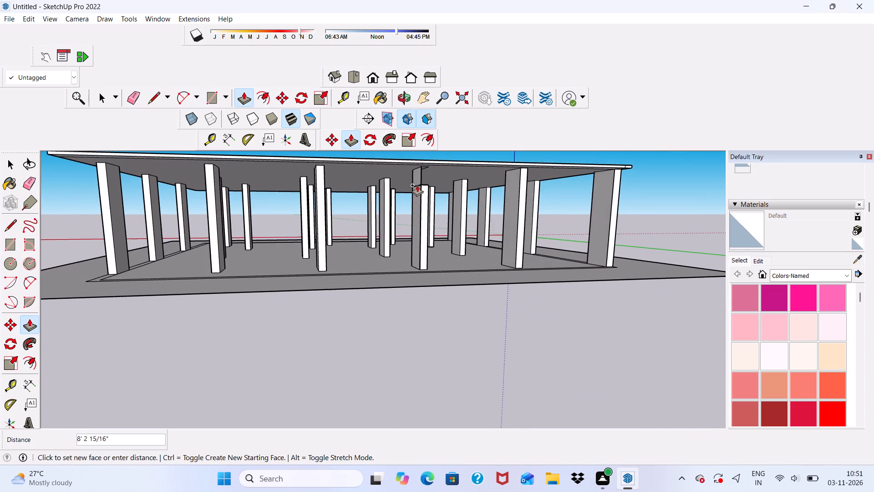
pyautogui.scroll(6, 415, 172)
pyautogui.click(406, 164)
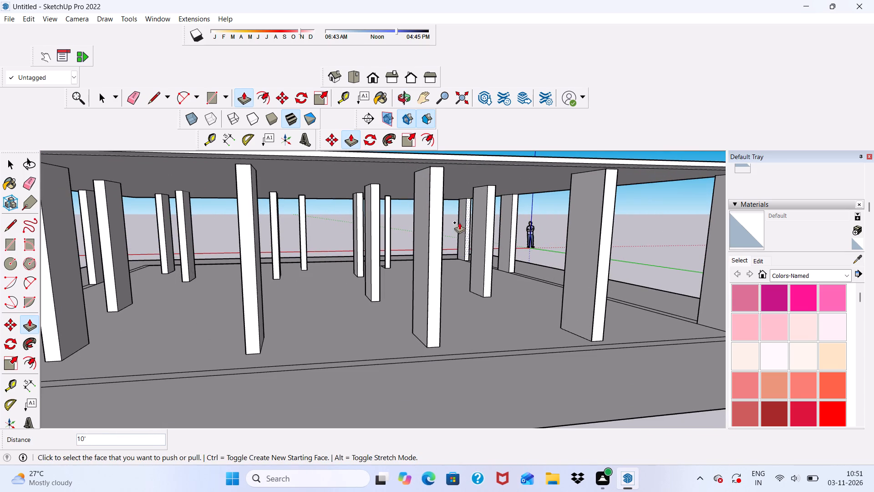
# Push/Pull the interior footprint near the opposite corner, with one leftover narrow face, up 10' to the slab's underside.
pyautogui.moveTo(411, 230); pyautogui.dragTo(163, 246, button='middle')
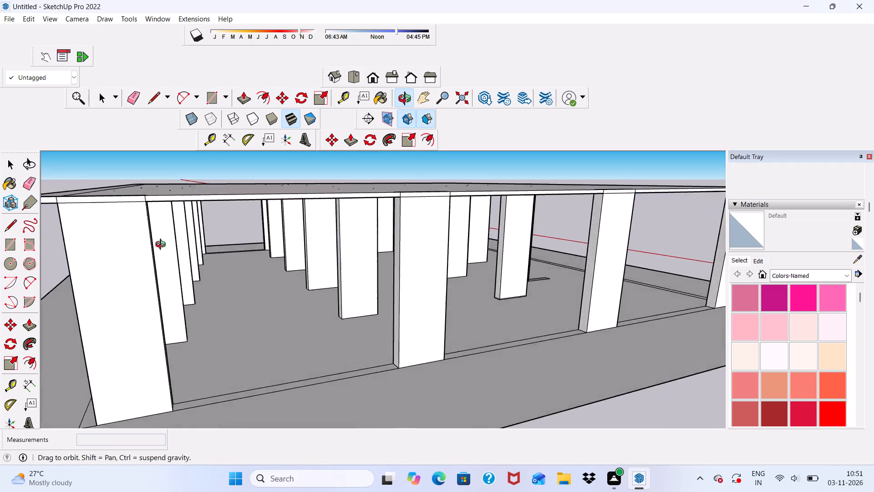
pyautogui.moveTo(163, 246); pyautogui.dragTo(62, 263, button='middle')
pyautogui.scroll(1, 420, 215)
pyautogui.scroll(-5, 398, 183)
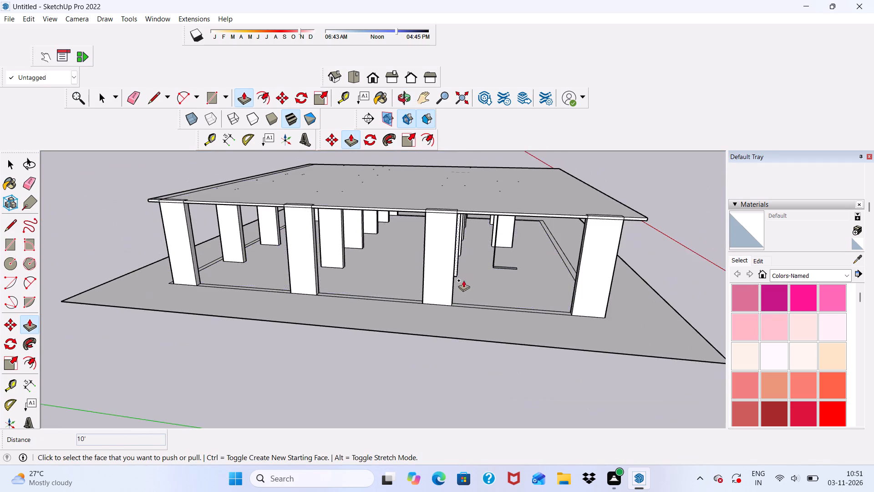
pyautogui.moveTo(466, 282); pyautogui.dragTo(319, 295, button='middle')
pyautogui.scroll(4, 444, 304)
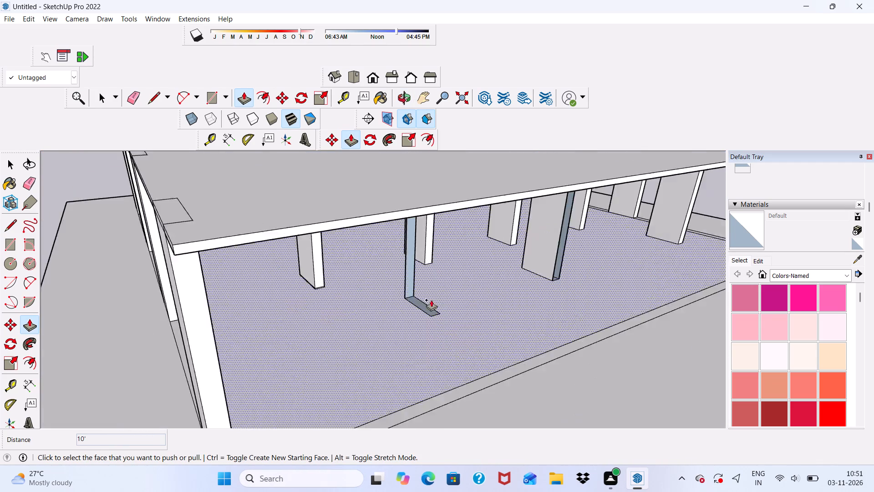
pyautogui.scroll(9, 431, 300)
pyautogui.scroll(-4, 428, 306)
pyautogui.scroll(4, 432, 308)
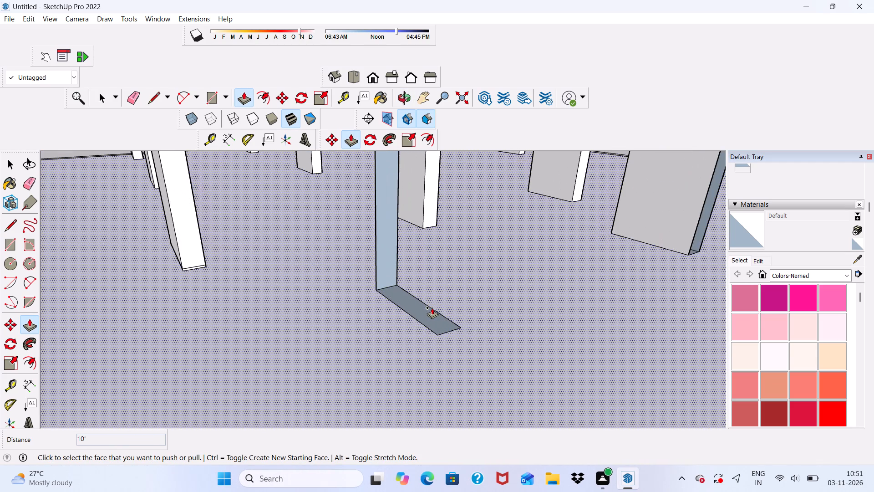
pyautogui.click(434, 314)
pyautogui.scroll(-7, 425, 264)
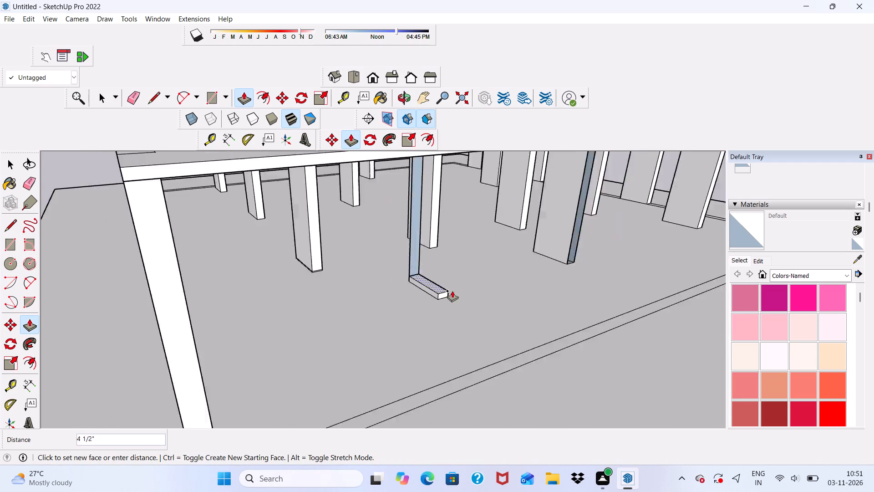
pyautogui.scroll(-6, 452, 291)
pyautogui.moveTo(430, 261); pyautogui.dragTo(423, 216, button='middle')
pyautogui.scroll(5, 352, 175)
pyautogui.scroll(-2, 355, 179)
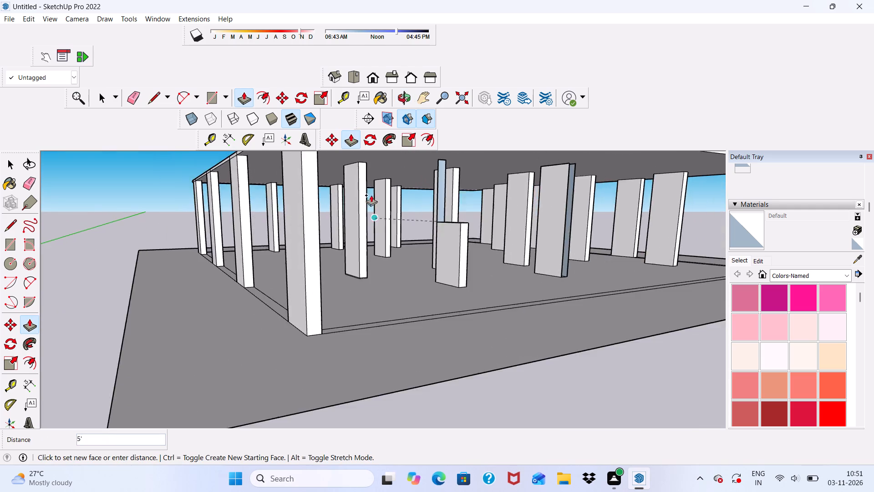
pyautogui.scroll(-3, 371, 195)
pyautogui.scroll(5, 370, 177)
pyautogui.click(361, 167)
# Push/Pull the footprint inside the remaining hollow interior column up 10' to the slab's underside.
pyautogui.scroll(-3, 350, 186)
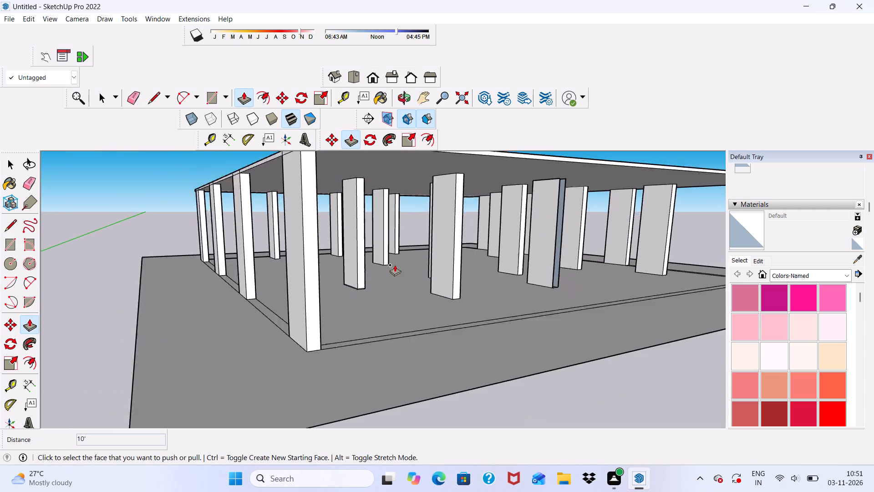
pyautogui.scroll(-1, 395, 265)
pyautogui.moveTo(519, 293); pyautogui.dragTo(441, 320, button='middle')
pyautogui.scroll(6, 506, 323)
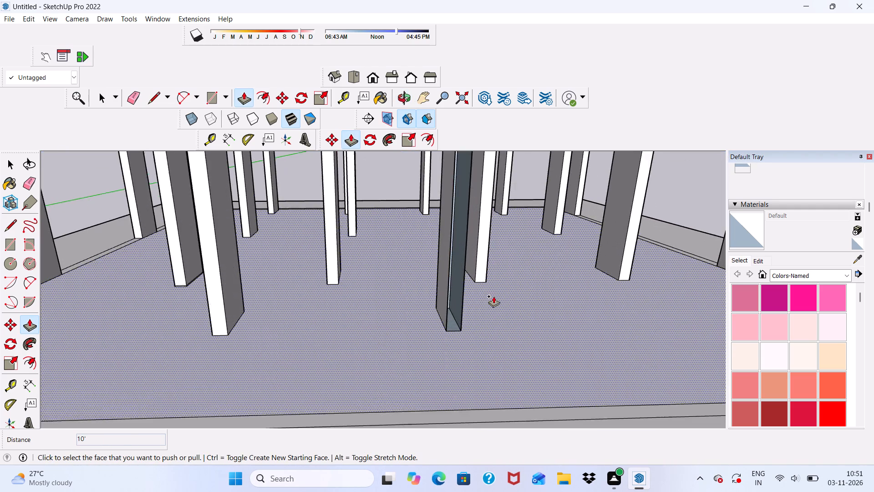
pyautogui.scroll(-1, 483, 307)
pyautogui.scroll(11, 459, 317)
pyautogui.click(468, 328)
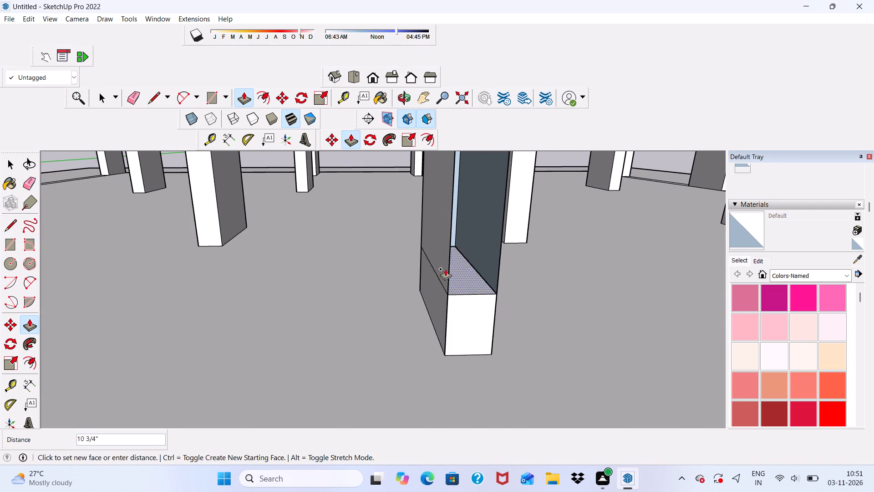
pyautogui.scroll(-4, 442, 263)
pyautogui.scroll(-14, 467, 292)
pyautogui.moveTo(503, 289); pyautogui.dragTo(505, 289, button='middle')
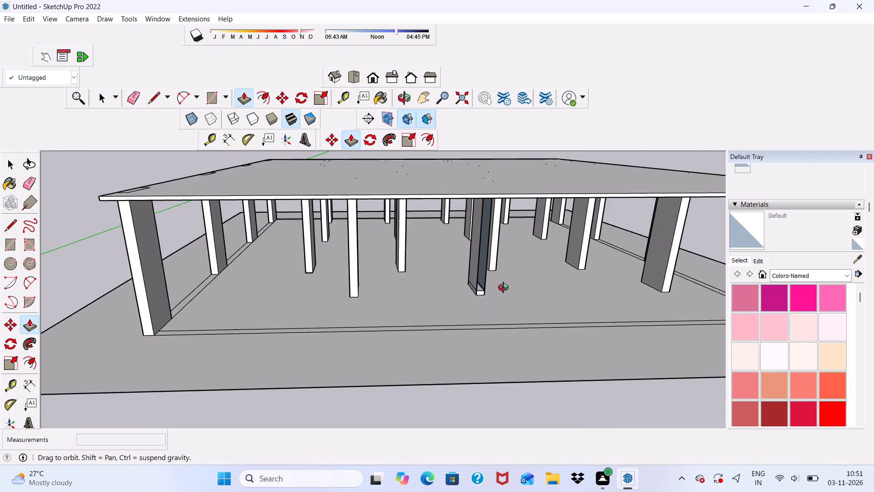
pyautogui.moveTo(505, 289); pyautogui.dragTo(517, 278, button='middle')
pyautogui.scroll(1, 529, 264)
pyautogui.scroll(-2, 524, 249)
pyautogui.scroll(6, 514, 211)
pyautogui.scroll(-4, 509, 179)
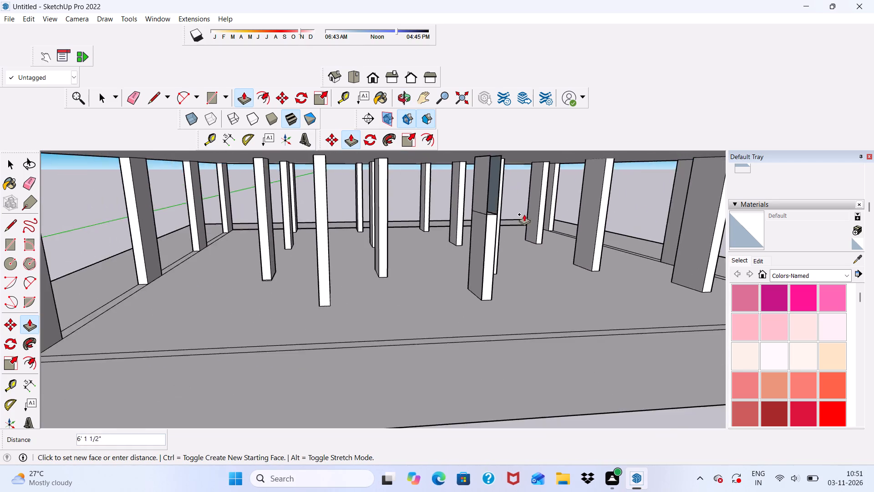
pyautogui.scroll(-4, 524, 214)
pyautogui.moveTo(524, 206); pyautogui.dragTo(527, 172, button='middle')
pyautogui.scroll(5, 527, 172)
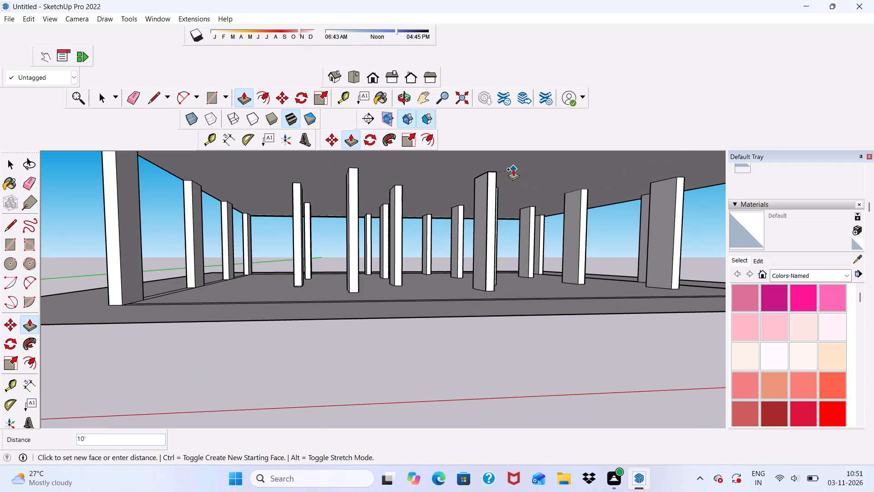
pyautogui.click(513, 169)
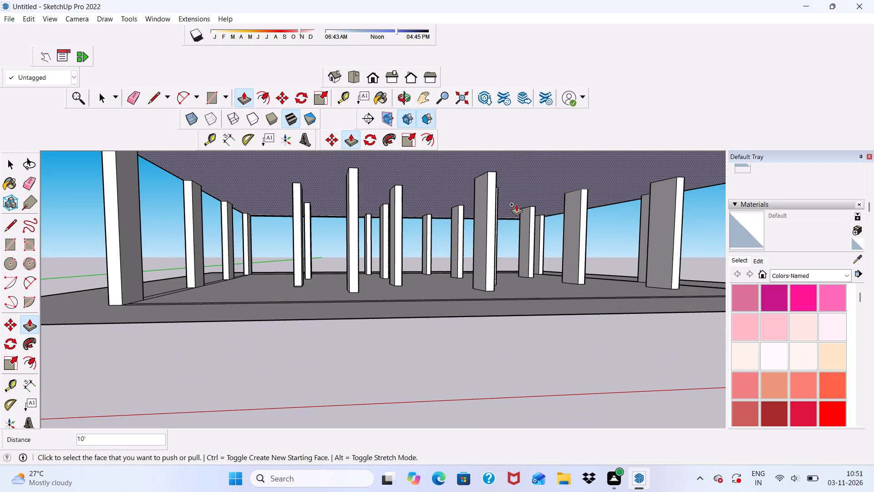
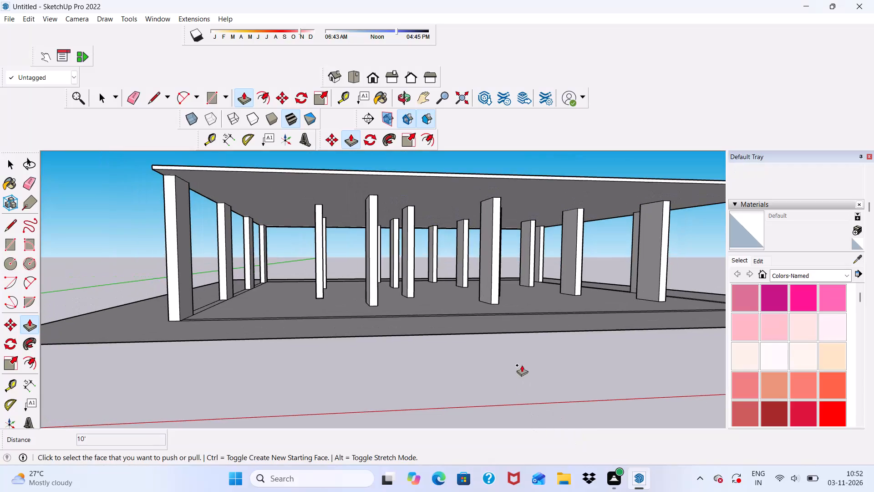
# Erase the leftover column outline on the roof slab's top above the corner end column, including its long inner line.
pyautogui.scroll(1, 522, 364)
pyautogui.moveTo(523, 367); pyautogui.dragTo(413, 382, button='middle')
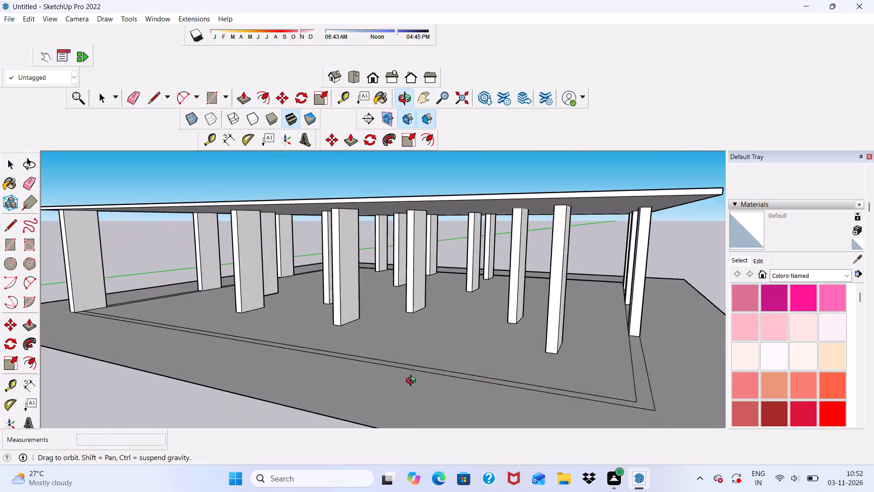
pyautogui.moveTo(413, 382); pyautogui.dragTo(430, 371, button='middle')
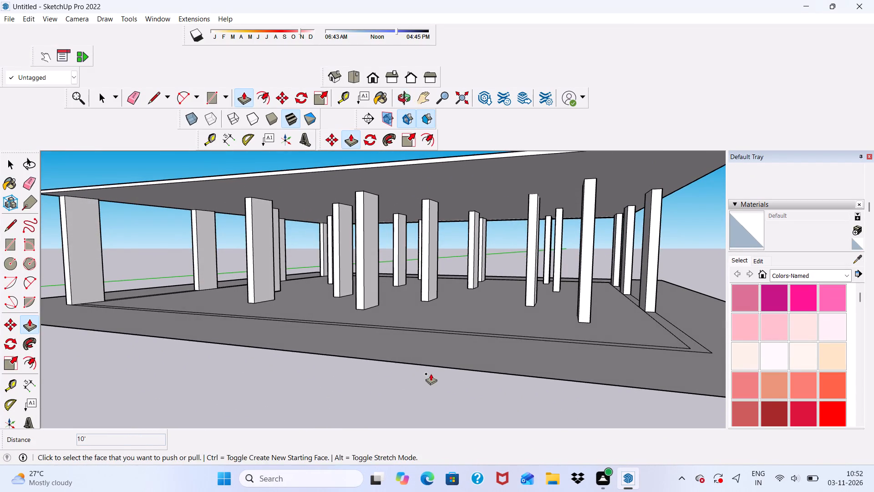
pyautogui.moveTo(431, 374); pyautogui.dragTo(655, 391, button='middle')
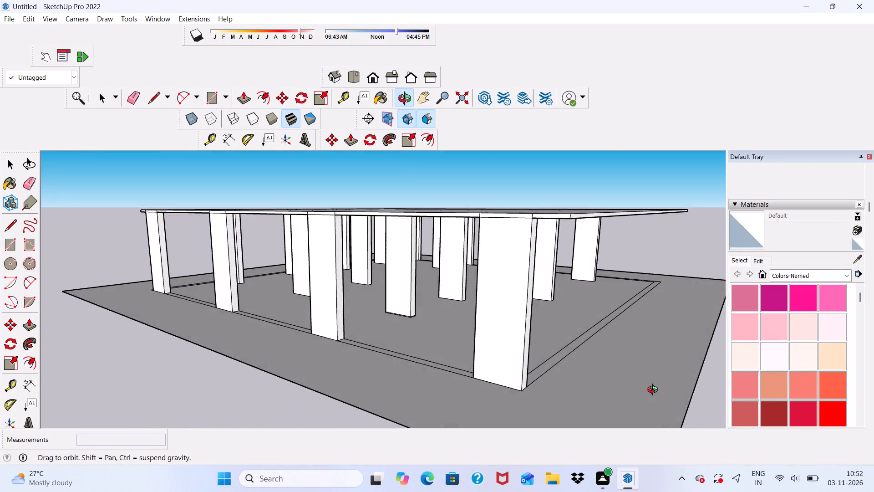
pyautogui.moveTo(655, 391); pyautogui.dragTo(527, 425, button='middle')
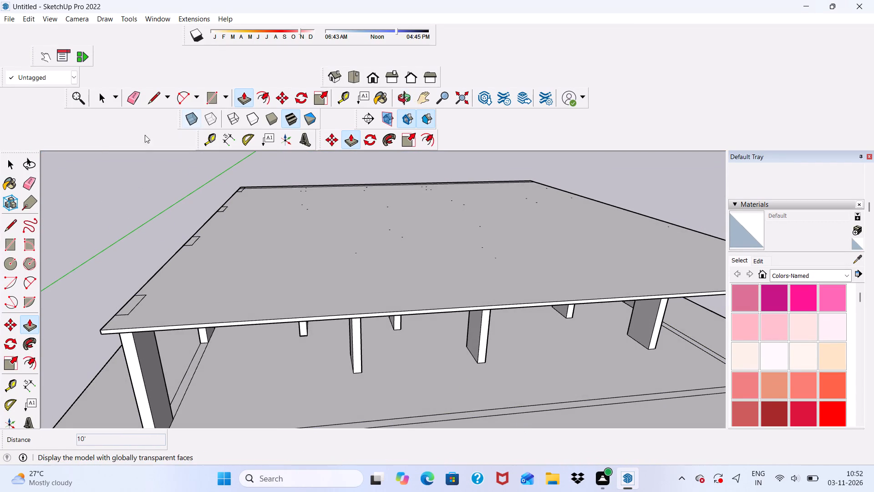
pyautogui.click(127, 97)
pyautogui.scroll(-3, 194, 178)
pyautogui.moveTo(306, 235); pyautogui.dragTo(314, 246, button='middle')
pyautogui.scroll(-1, 306, 235)
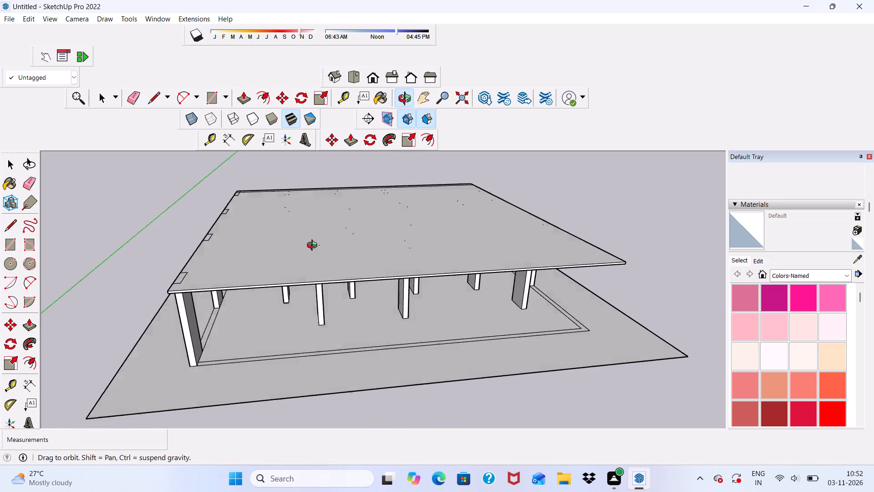
pyautogui.moveTo(314, 246); pyautogui.dragTo(307, 266, button='middle')
pyautogui.scroll(12, 287, 273)
pyautogui.moveTo(132, 308); pyautogui.dragTo(130, 314)
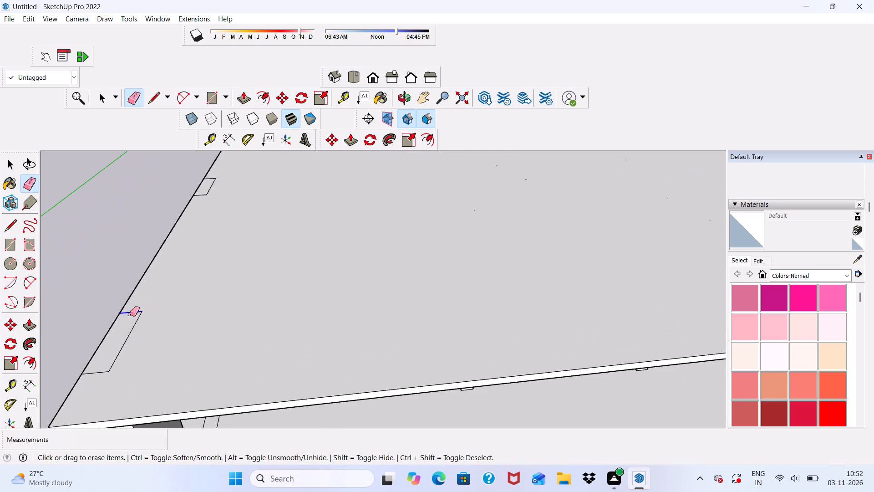
pyautogui.moveTo(130, 314); pyautogui.dragTo(95, 370)
pyautogui.scroll(-3, 127, 336)
pyautogui.moveTo(132, 339); pyautogui.dragTo(242, 291, button='middle')
pyautogui.scroll(6, 289, 320)
pyautogui.moveTo(320, 309); pyautogui.dragTo(339, 309)
pyautogui.scroll(-6, 329, 285)
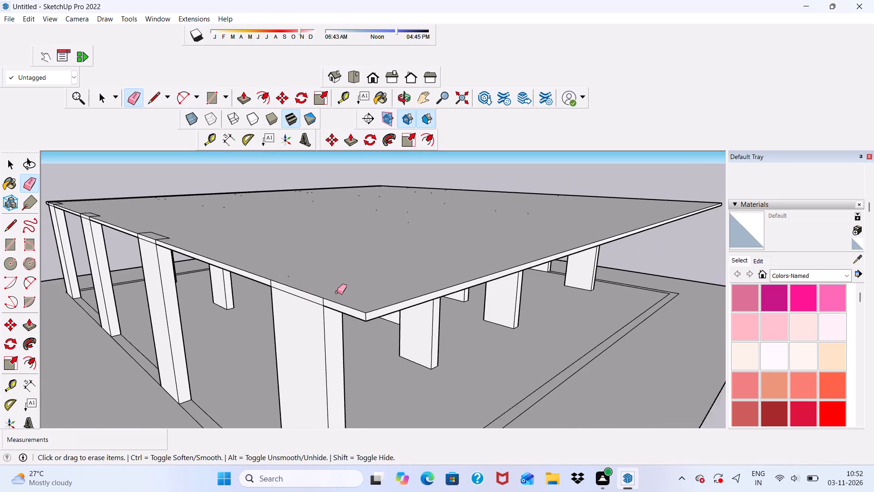
# Erase the leftover outline on the slab's top above the second column along the same edge.
pyautogui.scroll(-1, 337, 292)
pyautogui.scroll(1, 337, 292)
pyautogui.scroll(6, 134, 220)
pyautogui.moveTo(154, 240); pyautogui.dragTo(165, 273, button='middle')
pyautogui.scroll(4, 165, 273)
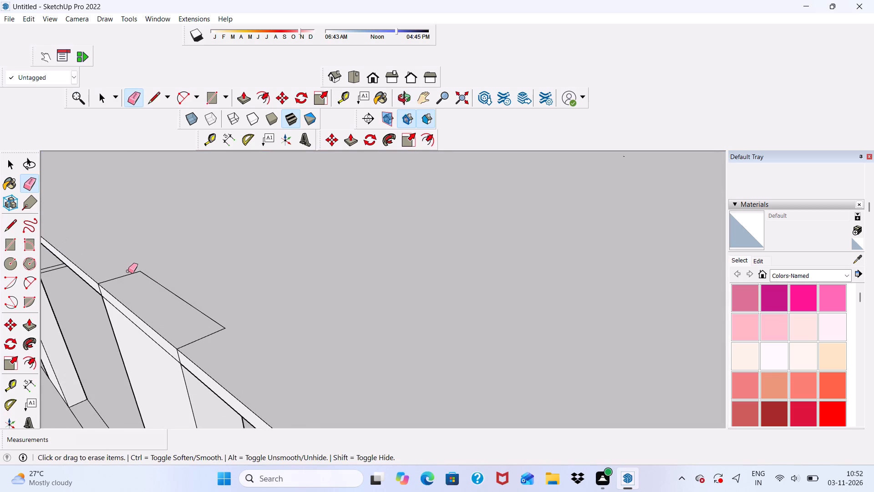
pyautogui.moveTo(127, 271); pyautogui.dragTo(209, 322)
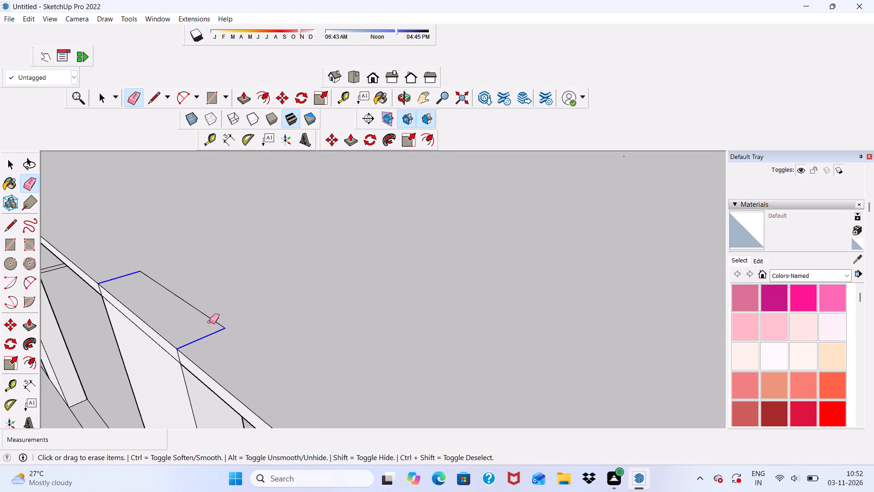
pyautogui.moveTo(209, 322); pyautogui.dragTo(193, 305)
# Erase the leftover outline on the slab's top above the third column along the same edge.
pyautogui.scroll(-16, 185, 287)
pyautogui.scroll(1, 351, 285)
pyautogui.moveTo(220, 231); pyautogui.dragTo(239, 276, button='middle')
pyautogui.scroll(15, 169, 279)
pyautogui.moveTo(158, 261); pyautogui.dragTo(161, 270)
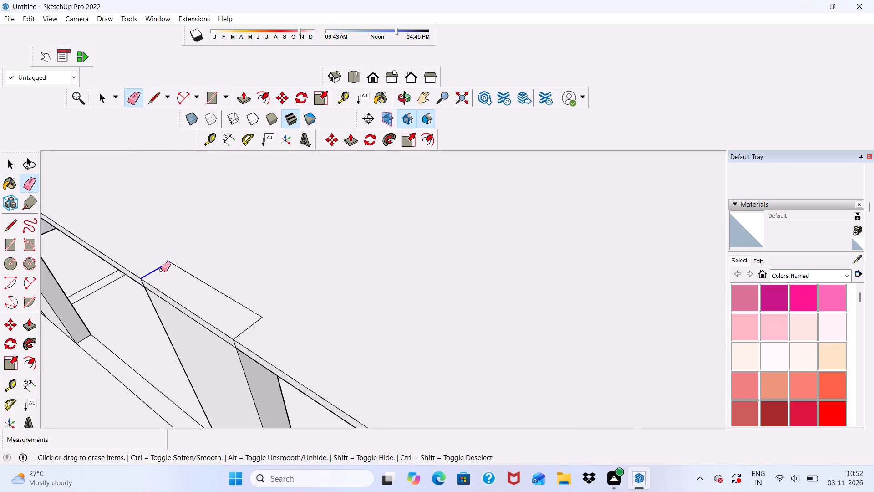
pyautogui.moveTo(161, 270); pyautogui.dragTo(239, 297)
# Erase the leftover column outline at the slab's far corner, above the last column of that edge.
pyautogui.scroll(-2, 233, 270)
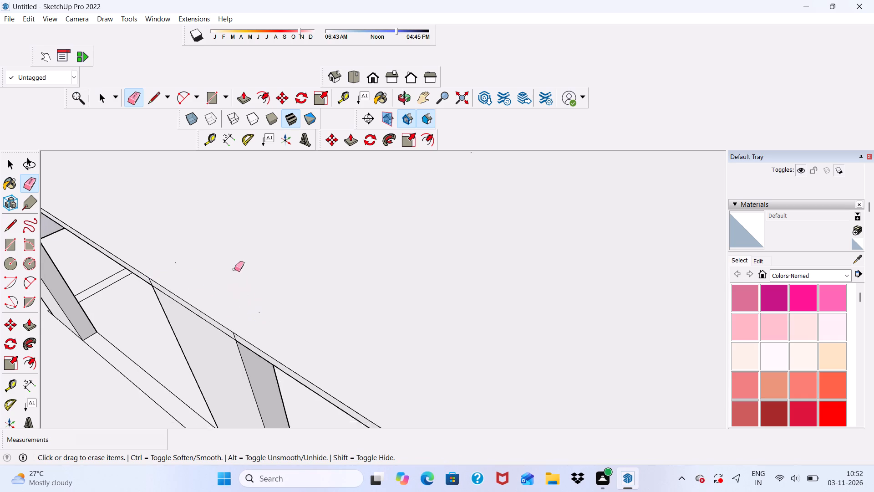
pyautogui.scroll(-10, 234, 269)
pyautogui.scroll(12, 118, 200)
pyautogui.moveTo(118, 197); pyautogui.dragTo(120, 204)
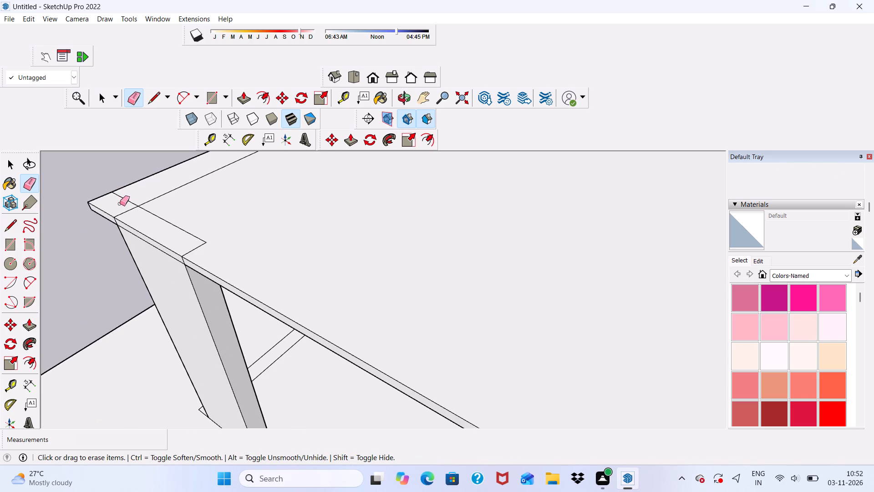
pyautogui.moveTo(120, 204); pyautogui.dragTo(121, 205)
pyautogui.click(122, 206)
pyautogui.click(132, 202)
pyautogui.moveTo(136, 207); pyautogui.dragTo(178, 241)
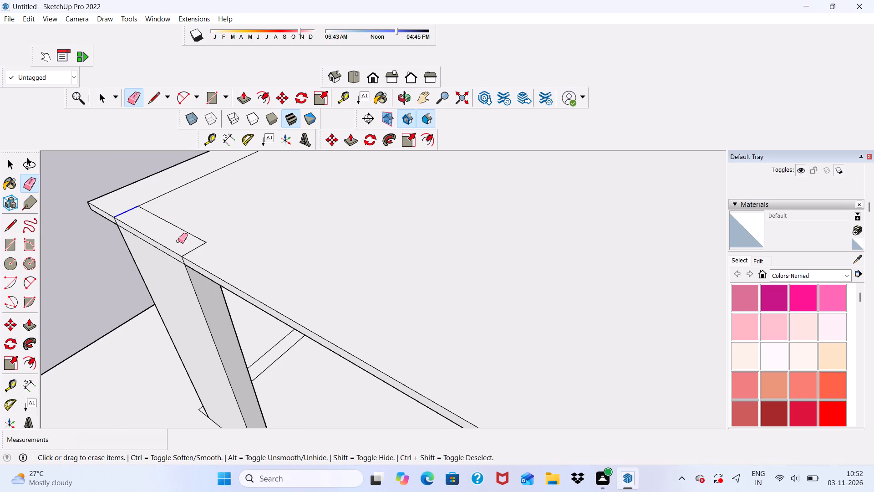
pyautogui.moveTo(178, 241); pyautogui.dragTo(152, 211)
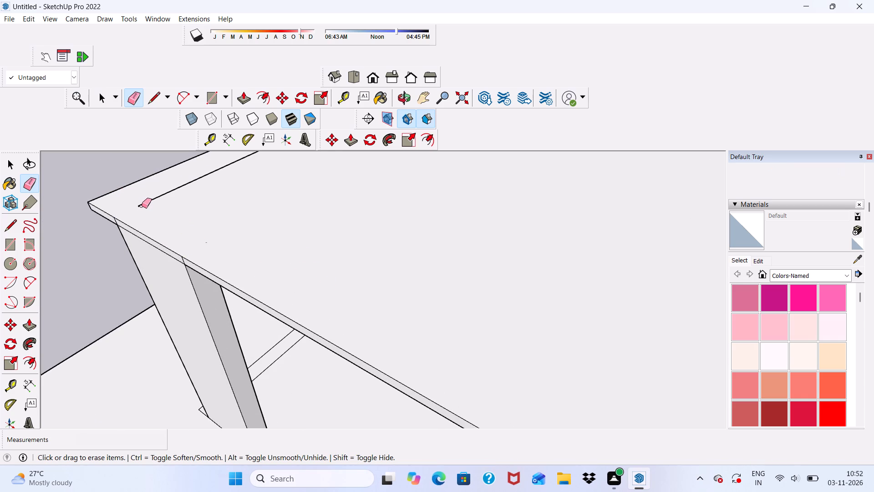
# Erase the leftover line running parallel to the slab's edge from that corner, and sweep over the stray speck beside it.
pyautogui.scroll(5, 142, 206)
pyautogui.click(142, 203)
pyautogui.scroll(-6, 128, 216)
pyautogui.scroll(6, 156, 222)
pyautogui.moveTo(133, 215); pyautogui.dragTo(124, 219)
pyautogui.moveTo(126, 216); pyautogui.dragTo(131, 230)
pyautogui.moveTo(128, 216); pyautogui.dragTo(133, 236)
pyautogui.moveTo(128, 215); pyautogui.dragTo(131, 220)
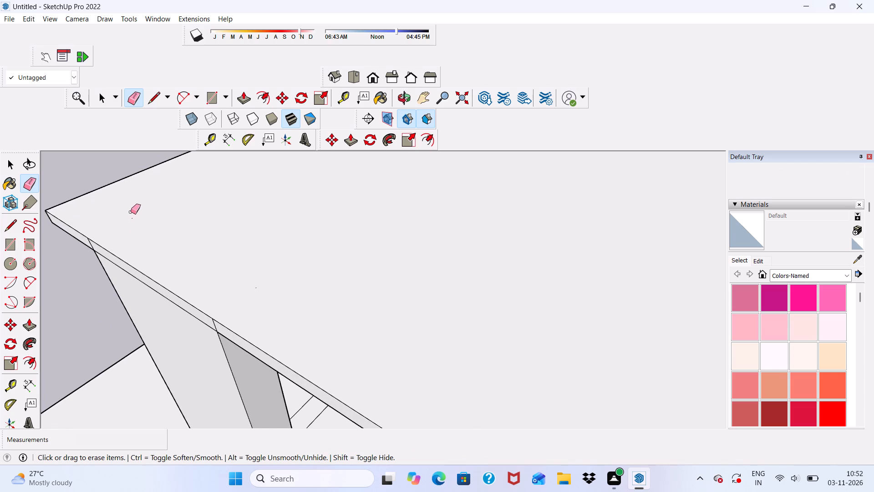
pyautogui.moveTo(131, 212); pyautogui.dragTo(132, 227)
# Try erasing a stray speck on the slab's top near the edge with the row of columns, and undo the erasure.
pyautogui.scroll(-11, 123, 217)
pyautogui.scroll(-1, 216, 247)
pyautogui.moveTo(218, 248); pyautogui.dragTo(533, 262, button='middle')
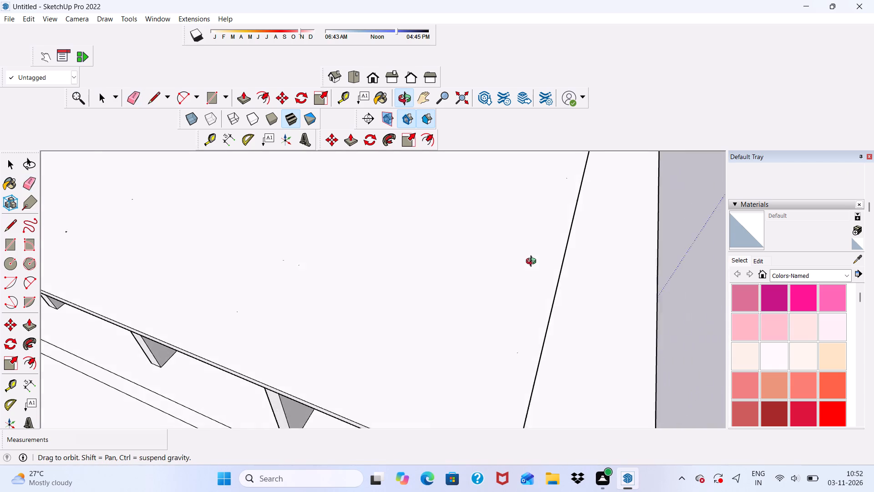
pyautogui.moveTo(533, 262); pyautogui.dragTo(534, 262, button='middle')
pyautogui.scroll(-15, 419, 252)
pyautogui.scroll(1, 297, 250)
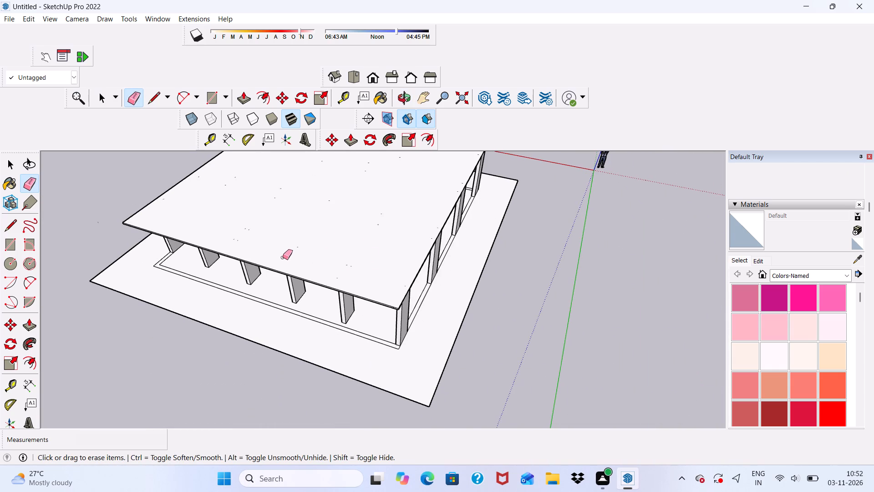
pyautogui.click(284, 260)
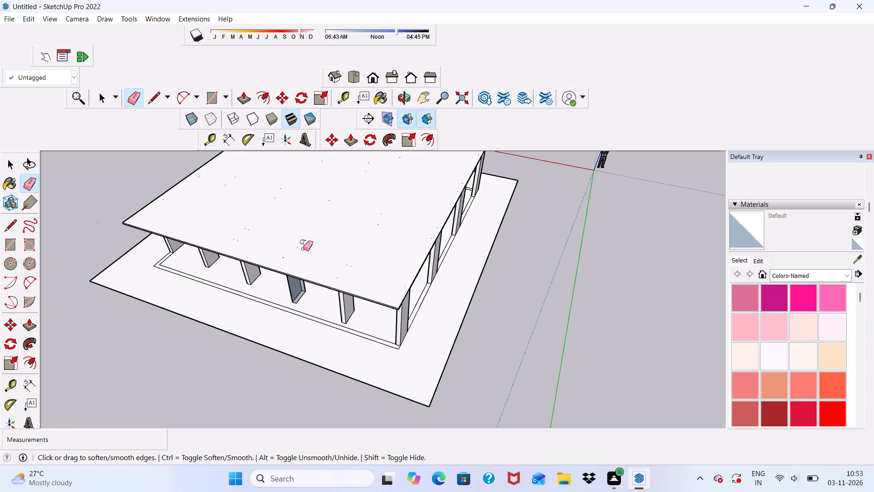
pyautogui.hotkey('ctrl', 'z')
# Erase the stray specks on the slab's top just inboard of the middle of the column-lined edge.
pyautogui.scroll(5, 279, 255)
pyautogui.moveTo(278, 257); pyautogui.dragTo(290, 259)
pyautogui.click(284, 261)
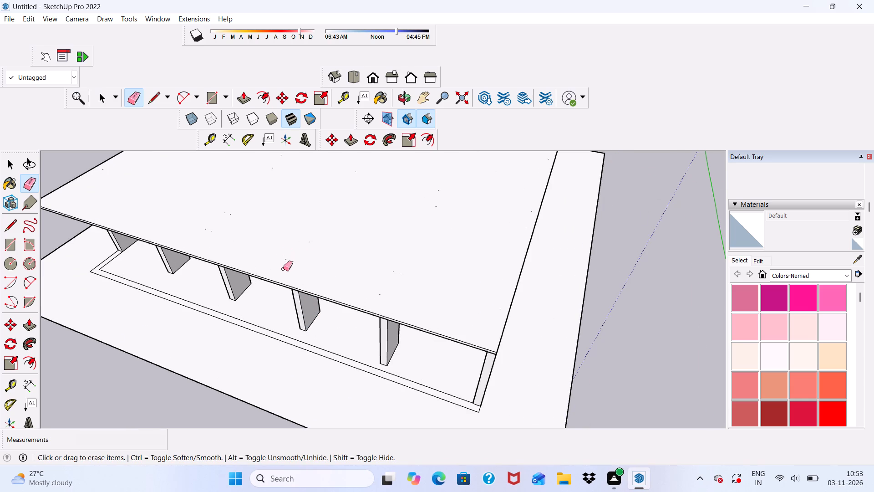
pyautogui.click(288, 261)
pyautogui.moveTo(289, 253); pyautogui.dragTo(289, 258)
pyautogui.click(285, 262)
pyautogui.moveTo(286, 255); pyautogui.dragTo(287, 259)
pyautogui.moveTo(287, 256); pyautogui.dragTo(287, 262)
pyautogui.moveTo(288, 254); pyautogui.dragTo(302, 240)
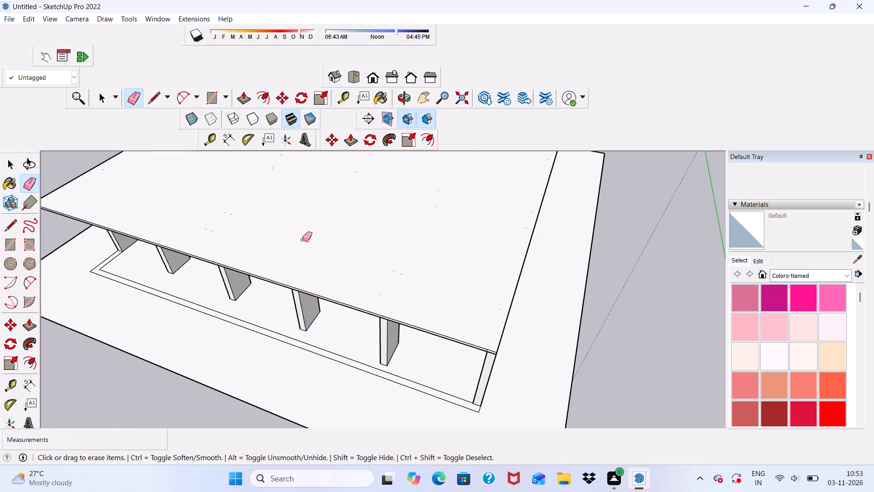
pyautogui.moveTo(302, 240); pyautogui.dragTo(302, 241)
pyautogui.moveTo(303, 237); pyautogui.dragTo(307, 236)
pyautogui.moveTo(307, 234); pyautogui.dragTo(312, 246)
pyautogui.moveTo(315, 236); pyautogui.dragTo(310, 236)
pyautogui.click(310, 236)
pyautogui.click(310, 232)
pyautogui.moveTo(311, 227); pyautogui.dragTo(307, 240)
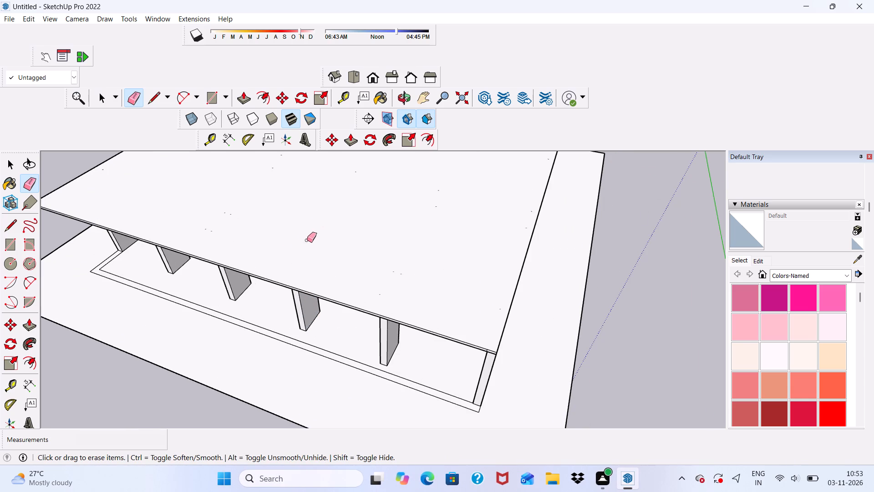
# Erase the next cluster of stray specks on the slab's top, farther along the same column-lined edge.
pyautogui.moveTo(307, 240); pyautogui.dragTo(211, 234)
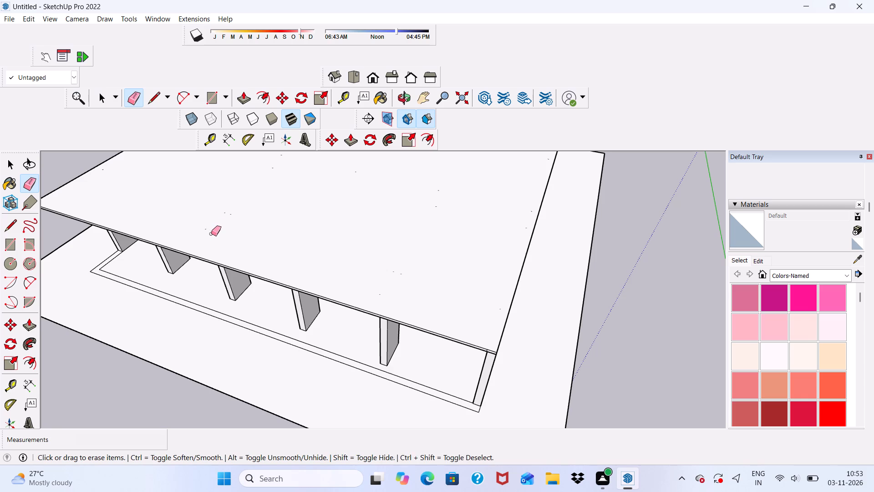
pyautogui.moveTo(211, 234); pyautogui.dragTo(226, 221)
pyautogui.click(227, 220)
pyautogui.moveTo(222, 224); pyautogui.dragTo(213, 233)
pyautogui.moveTo(217, 220); pyautogui.dragTo(242, 208)
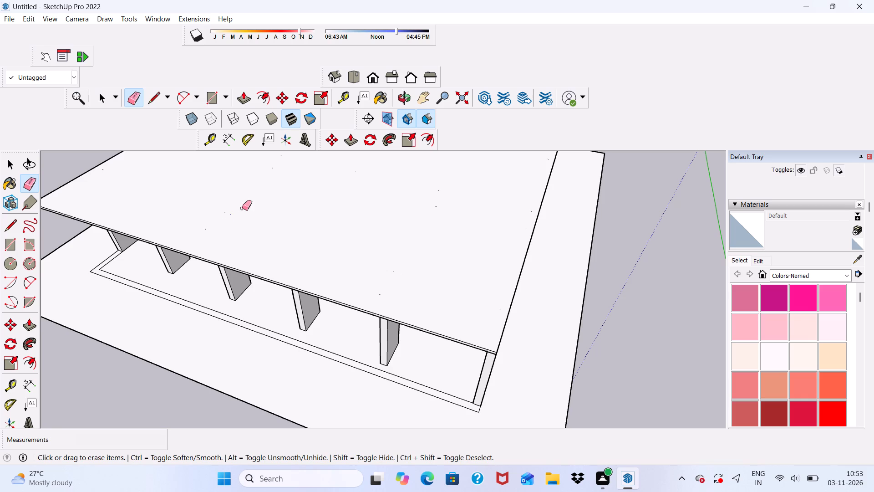
pyautogui.moveTo(242, 208); pyautogui.dragTo(239, 209)
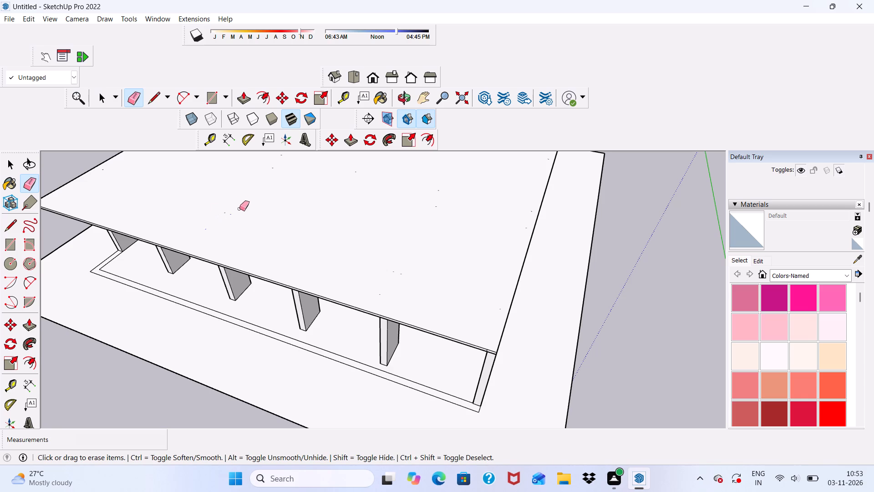
pyautogui.moveTo(239, 209); pyautogui.dragTo(223, 216)
pyautogui.scroll(6, 234, 211)
pyautogui.moveTo(210, 211); pyautogui.dragTo(203, 233)
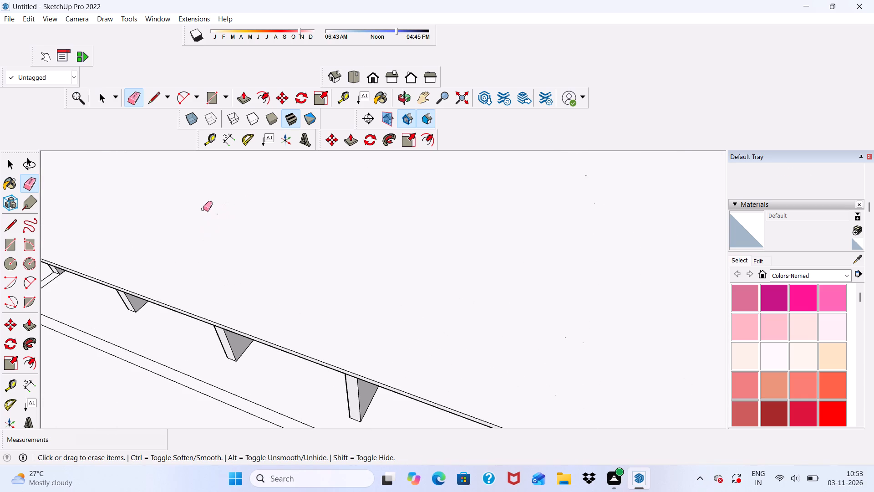
pyautogui.moveTo(203, 209); pyautogui.dragTo(222, 227)
pyautogui.moveTo(222, 208); pyautogui.dragTo(214, 221)
pyautogui.moveTo(214, 207); pyautogui.dragTo(218, 224)
pyautogui.moveTo(220, 225); pyautogui.dragTo(224, 238)
pyautogui.moveTo(222, 231); pyautogui.dragTo(226, 249)
pyautogui.scroll(-1, 226, 248)
pyautogui.moveTo(225, 227); pyautogui.dragTo(225, 238)
pyautogui.moveTo(220, 210); pyautogui.dragTo(220, 222)
pyautogui.moveTo(217, 213); pyautogui.dragTo(217, 223)
pyautogui.moveTo(217, 209); pyautogui.dragTo(216, 220)
pyautogui.moveTo(213, 213); pyautogui.dragTo(214, 231)
# Sweep the Eraser over the scattered specks in the central and far areas of the slab's top.
pyautogui.scroll(-6, 216, 210)
pyautogui.scroll(-5, 249, 246)
pyautogui.scroll(1, 334, 196)
pyautogui.moveTo(346, 196); pyautogui.dragTo(333, 202)
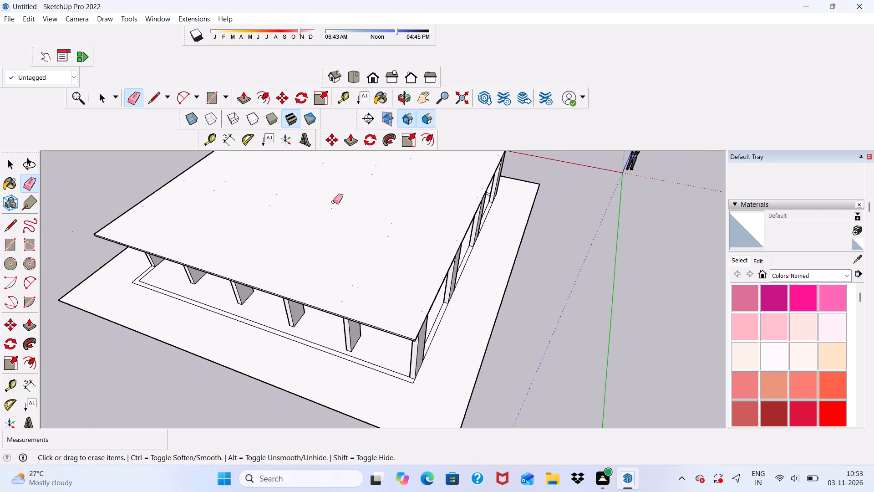
pyautogui.moveTo(333, 202); pyautogui.dragTo(361, 193)
pyautogui.click(363, 191)
pyautogui.moveTo(363, 191); pyautogui.dragTo(385, 164)
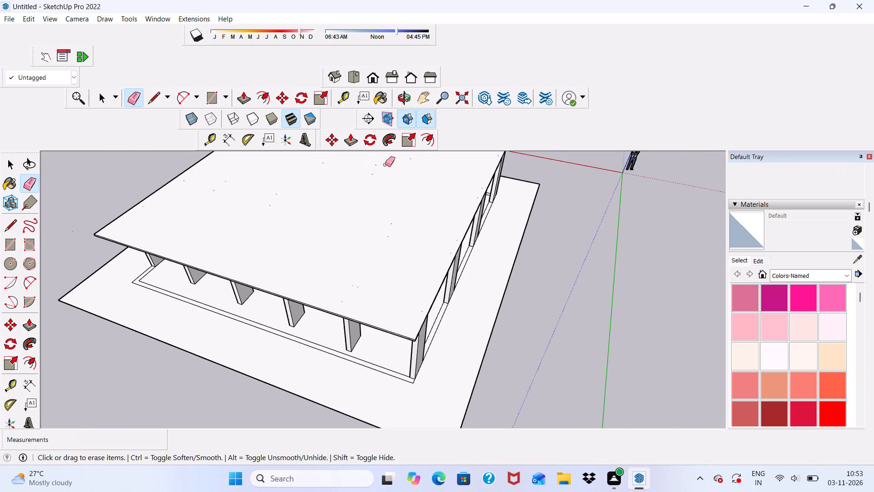
pyautogui.moveTo(385, 164); pyautogui.dragTo(367, 177)
pyautogui.scroll(-3, 371, 177)
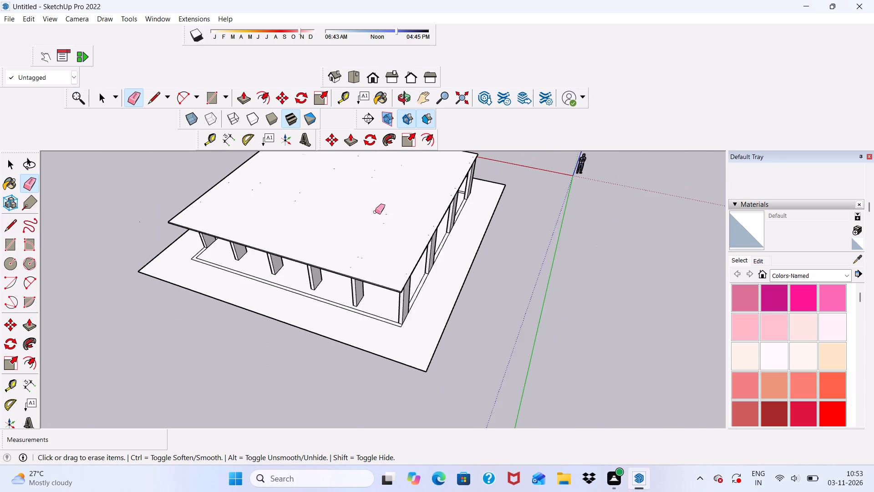
pyautogui.scroll(-6, 375, 212)
pyautogui.moveTo(327, 179); pyautogui.dragTo(305, 203)
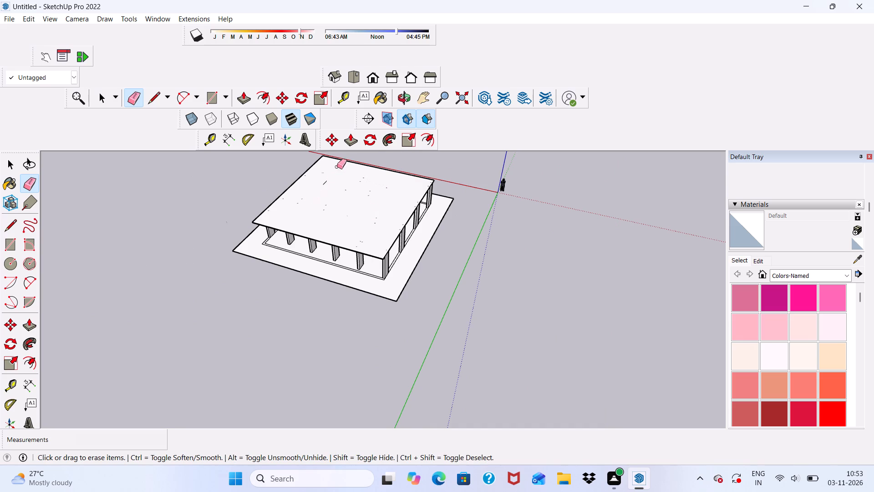
pyautogui.moveTo(331, 175); pyautogui.dragTo(320, 190)
pyautogui.moveTo(326, 172); pyautogui.dragTo(315, 200)
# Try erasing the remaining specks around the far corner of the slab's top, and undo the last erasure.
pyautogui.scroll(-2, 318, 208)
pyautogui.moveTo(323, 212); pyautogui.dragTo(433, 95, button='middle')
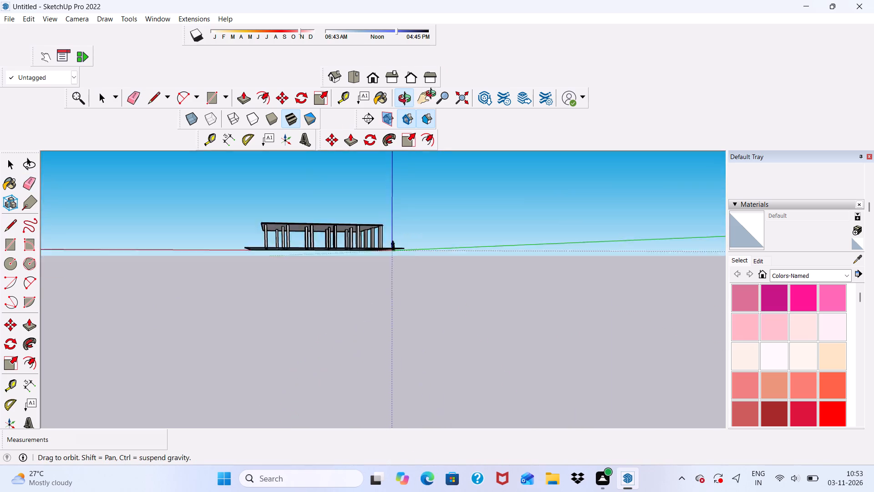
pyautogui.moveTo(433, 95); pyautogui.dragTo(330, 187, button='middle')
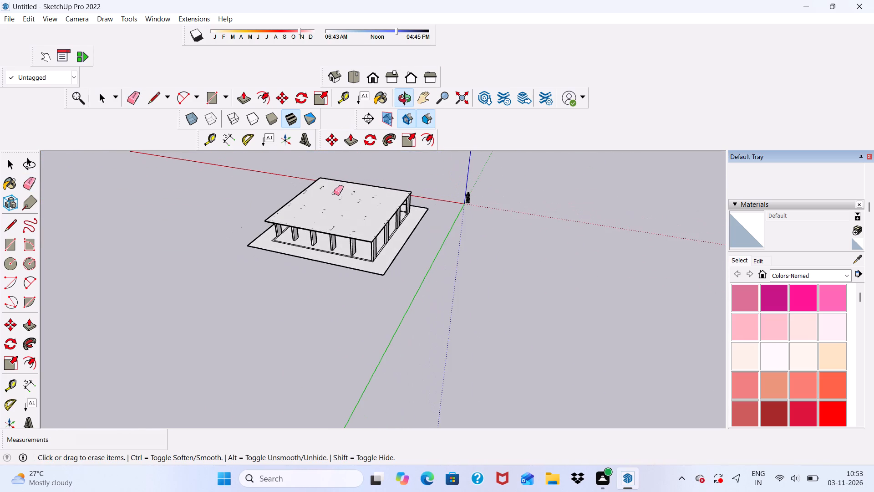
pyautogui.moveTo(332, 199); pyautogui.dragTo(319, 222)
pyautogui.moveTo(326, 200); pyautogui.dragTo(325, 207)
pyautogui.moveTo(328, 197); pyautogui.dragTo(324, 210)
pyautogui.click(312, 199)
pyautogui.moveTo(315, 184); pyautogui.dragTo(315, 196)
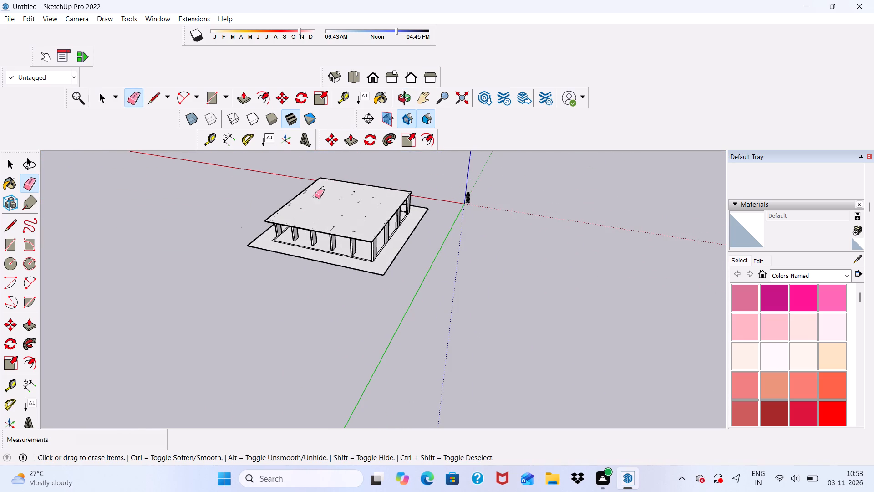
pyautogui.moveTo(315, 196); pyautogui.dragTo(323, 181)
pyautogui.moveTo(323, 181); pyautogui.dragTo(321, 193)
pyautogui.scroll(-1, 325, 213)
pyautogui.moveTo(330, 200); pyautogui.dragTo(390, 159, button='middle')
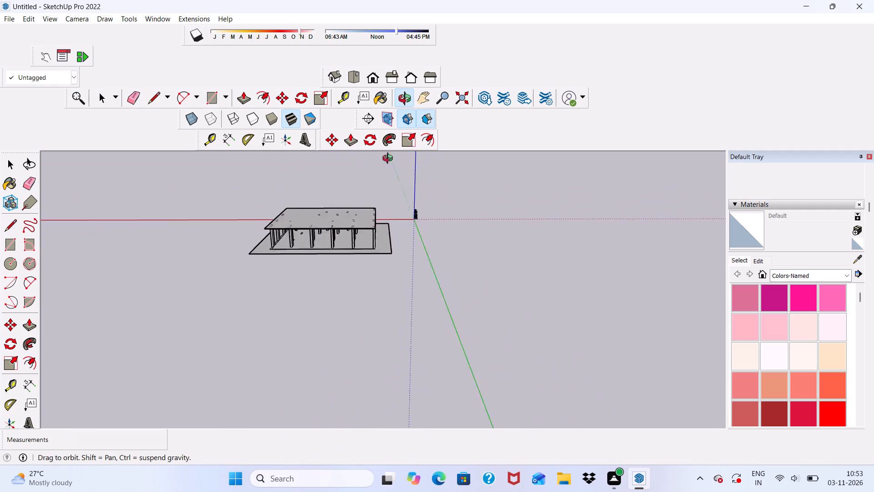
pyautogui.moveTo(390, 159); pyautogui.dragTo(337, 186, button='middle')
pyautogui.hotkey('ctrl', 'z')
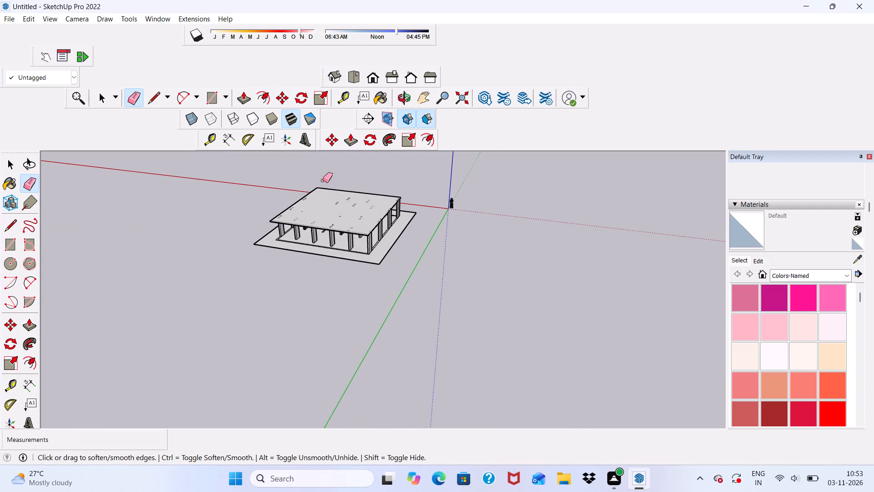
# Undo the recent run of erasures on the roof slab and clear the stray column selection.
pyautogui.press('space')
pyautogui.moveTo(340, 267); pyautogui.dragTo(362, 202, button='middle')
pyautogui.hotkey('ctrl', 'z')
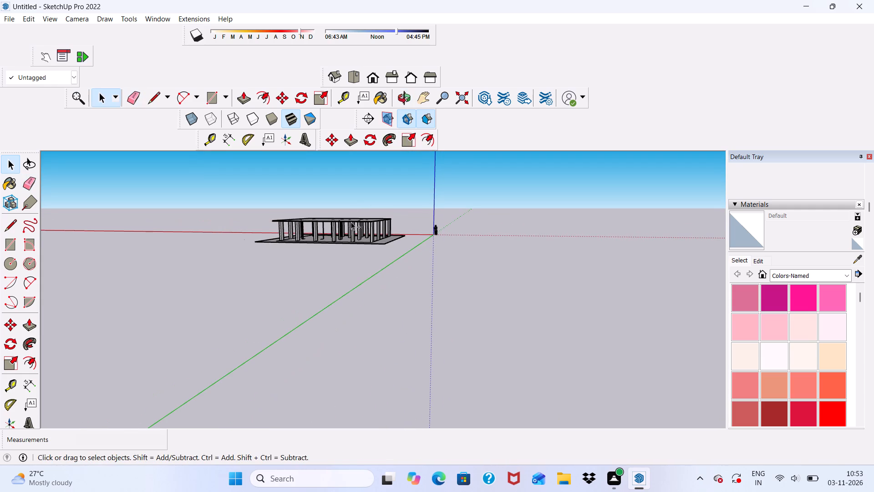
pyautogui.hotkey('ctrl', 'z')
pyautogui.hotkey('ctrl', 'z')
pyautogui.hotkey('ctrl', 'z')
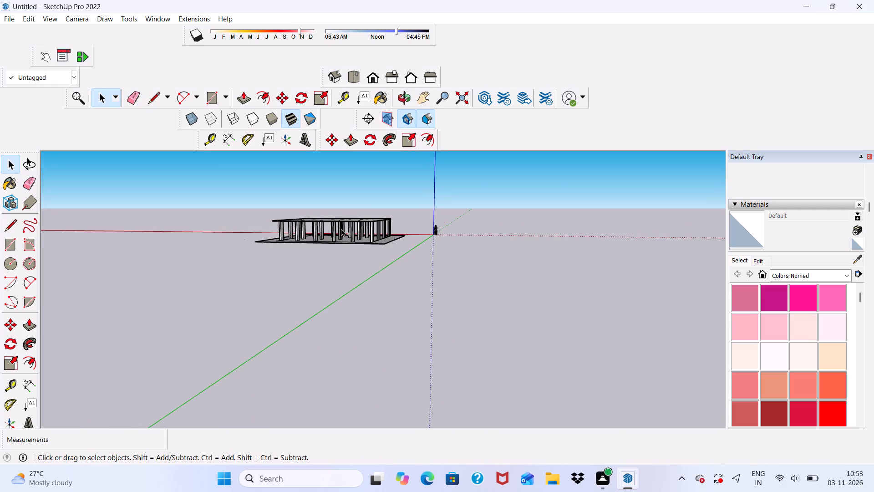
pyautogui.hotkey('ctrl', 'z')
pyautogui.hotkey('ctrl', 'z')
pyautogui.hotkey('ctrl', 'z')
pyautogui.keyDown('ctrl'); pyautogui.click(340, 229); pyautogui.keyUp('ctrl')
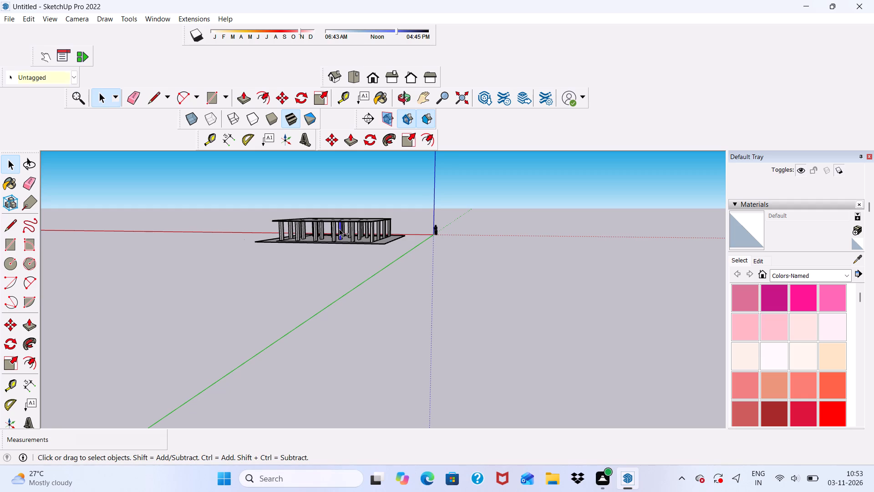
pyautogui.hotkey('ctrl', 'z')
pyautogui.moveTo(344, 241); pyautogui.dragTo(351, 268, button='middle')
pyautogui.scroll(2, 414, 264)
pyautogui.click(437, 281)
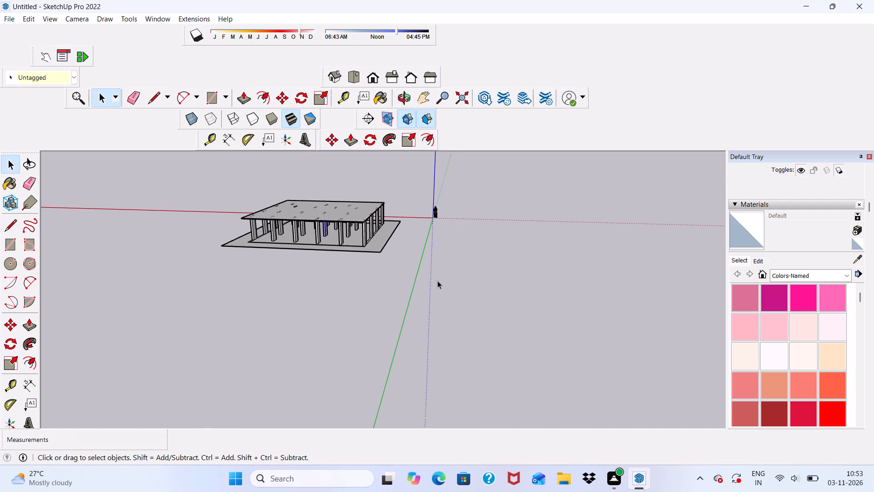
# Push/Pull the slab's speckled top face up by 3" over its full area.
pyautogui.moveTo(382, 261); pyautogui.dragTo(396, 364, button='middle')
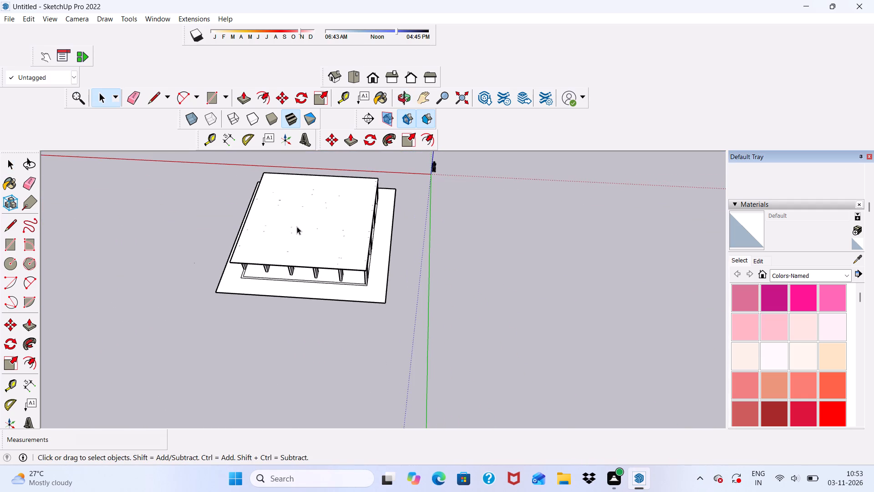
pyautogui.click(297, 226)
pyautogui.click(244, 96)
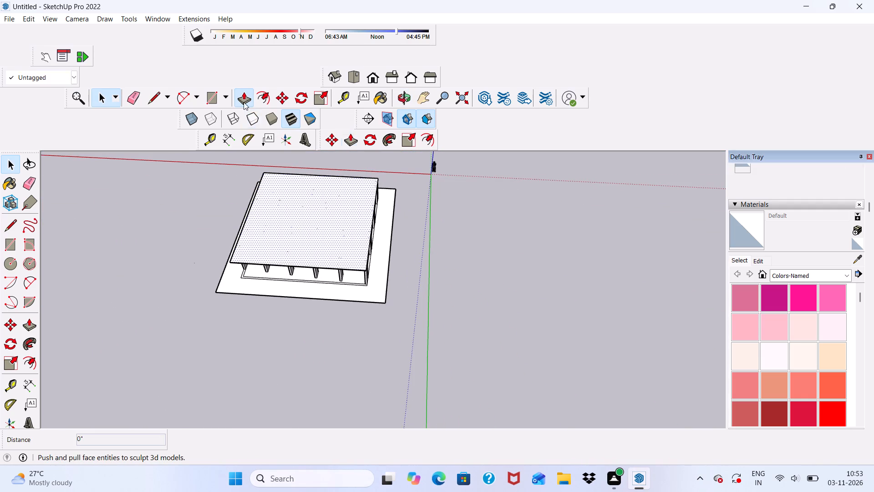
pyautogui.click(278, 242)
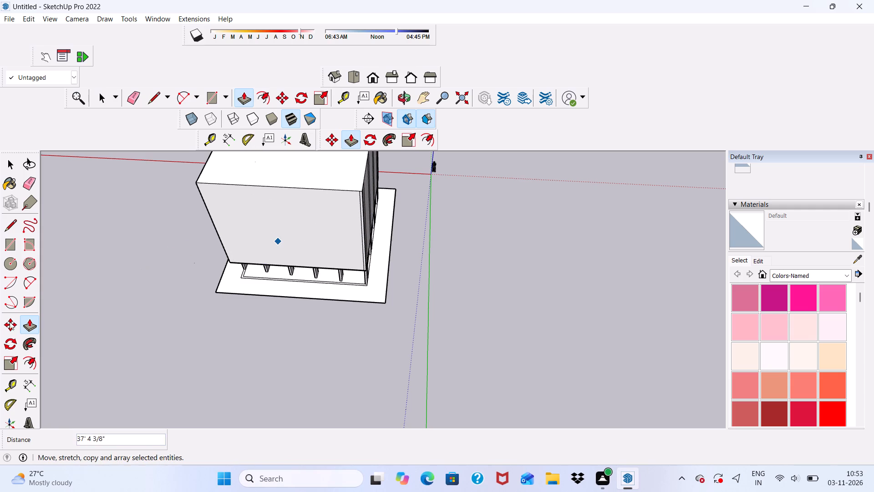
pyautogui.press('3')
pyautogui.hotkey('shift', '"')
pyautogui.press('Return')
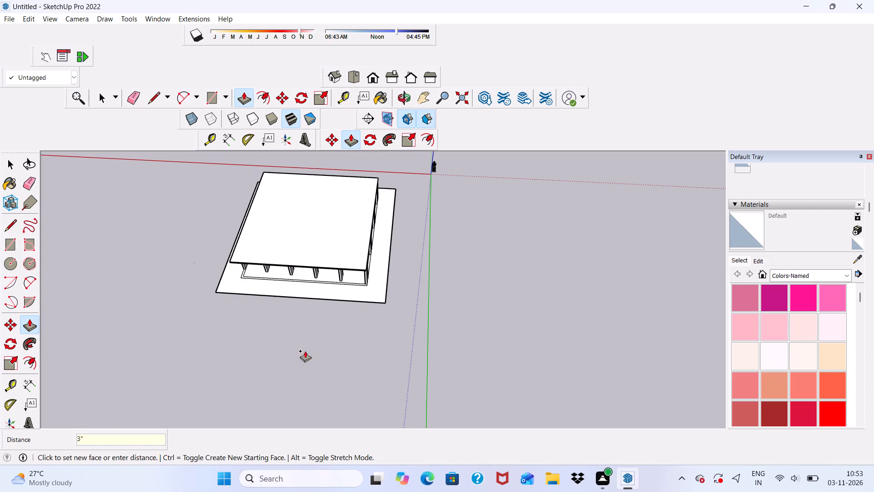
pyautogui.scroll(1, 233, 336)
pyautogui.press('space')
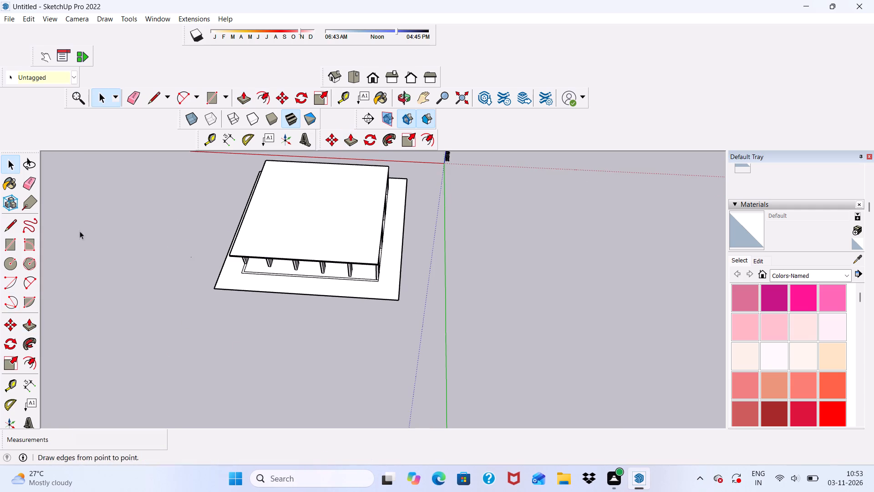
# Erase the horizontal seam line running along the edge face of the slab's first long side.
pyautogui.moveTo(244, 262); pyautogui.dragTo(285, 148, button='middle')
pyautogui.scroll(12, 294, 239)
pyautogui.scroll(-1, 269, 236)
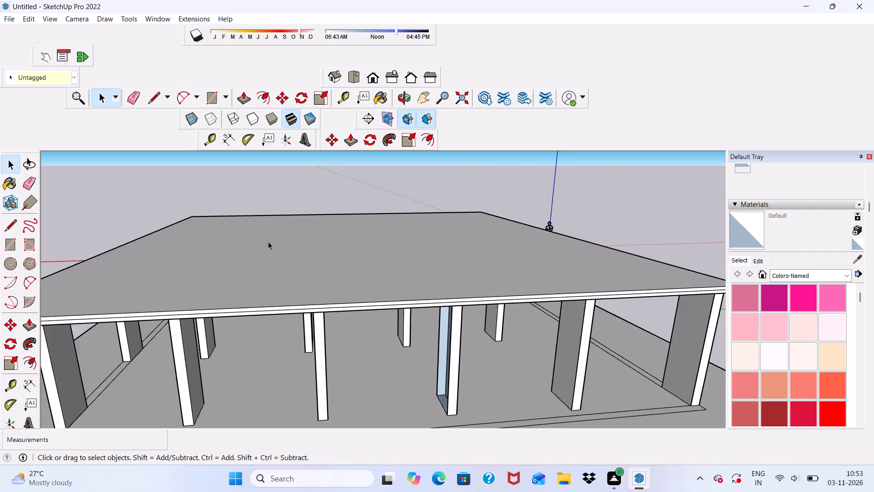
pyautogui.moveTo(268, 242); pyautogui.dragTo(227, 234, button='middle')
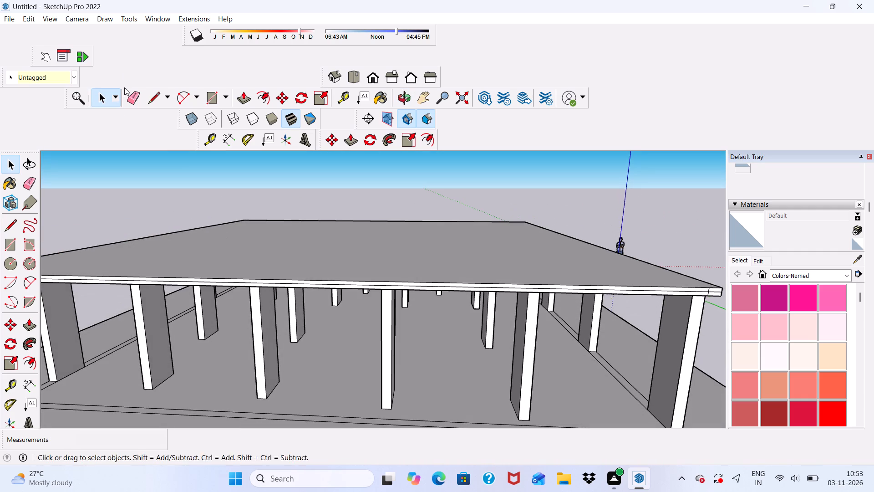
pyautogui.click(129, 91)
pyautogui.scroll(3, 137, 283)
pyautogui.moveTo(141, 283); pyautogui.dragTo(145, 280)
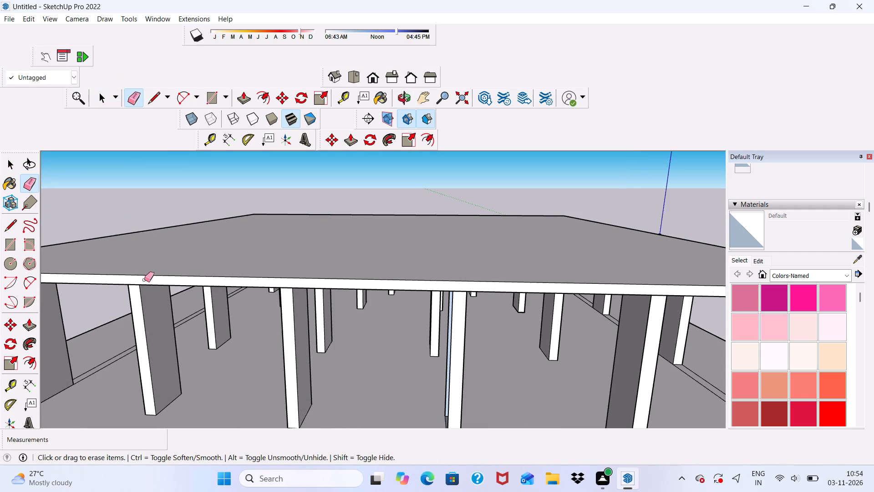
# Erase the leftover seam and short vertical lines around the slab's corner above the corner column.
pyautogui.scroll(-10, 141, 277)
pyautogui.moveTo(316, 271); pyautogui.dragTo(185, 298, button='middle')
pyautogui.scroll(5, 260, 300)
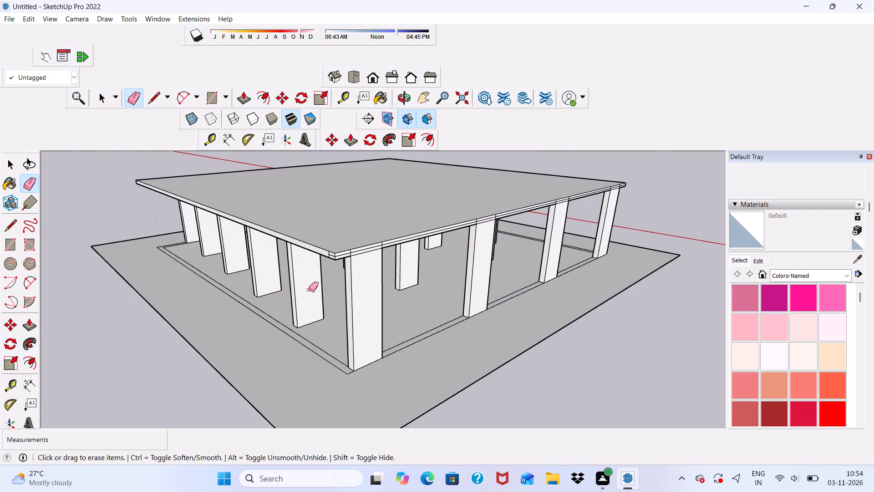
pyautogui.scroll(11, 351, 272)
pyautogui.scroll(5, 302, 239)
pyautogui.moveTo(305, 224); pyautogui.dragTo(324, 237)
pyautogui.moveTo(375, 236); pyautogui.dragTo(453, 218)
pyautogui.moveTo(461, 214); pyautogui.dragTo(450, 219)
pyautogui.moveTo(452, 209); pyautogui.dragTo(438, 222)
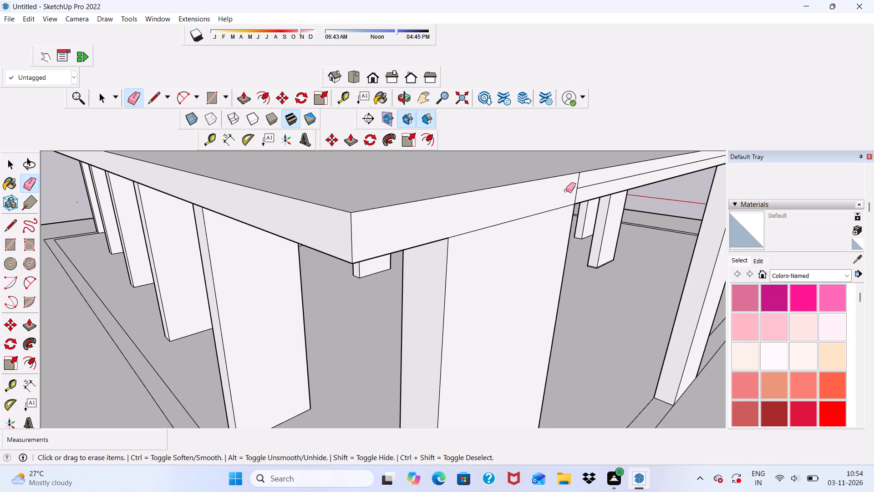
# Erase the seam and vertical lines on the adjacent slab edge from the corner past its second column.
pyautogui.moveTo(568, 190); pyautogui.dragTo(586, 186)
pyautogui.click(586, 186)
pyautogui.scroll(-12, 255, 282)
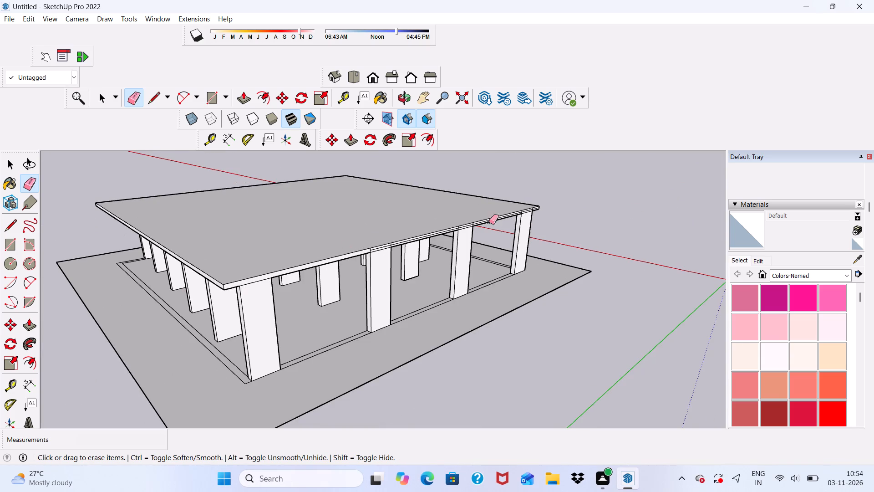
pyautogui.scroll(16, 483, 237)
pyautogui.moveTo(166, 242); pyautogui.dragTo(158, 249)
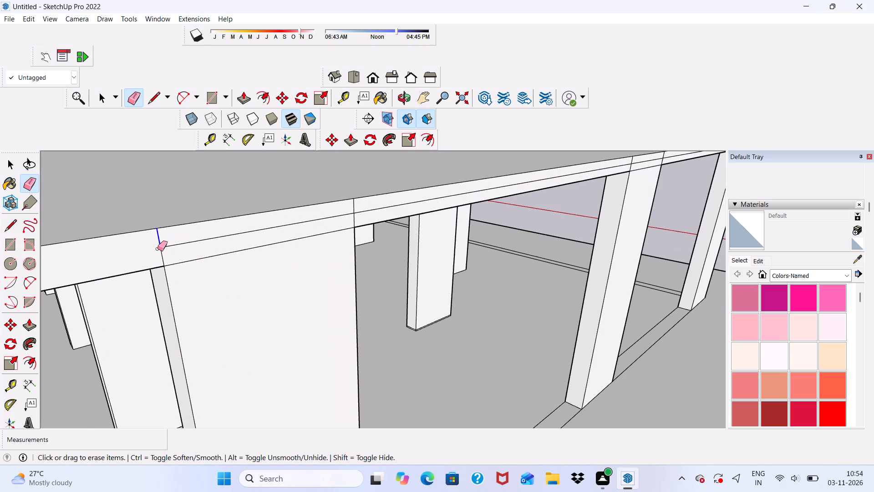
pyautogui.moveTo(158, 249); pyautogui.dragTo(333, 217)
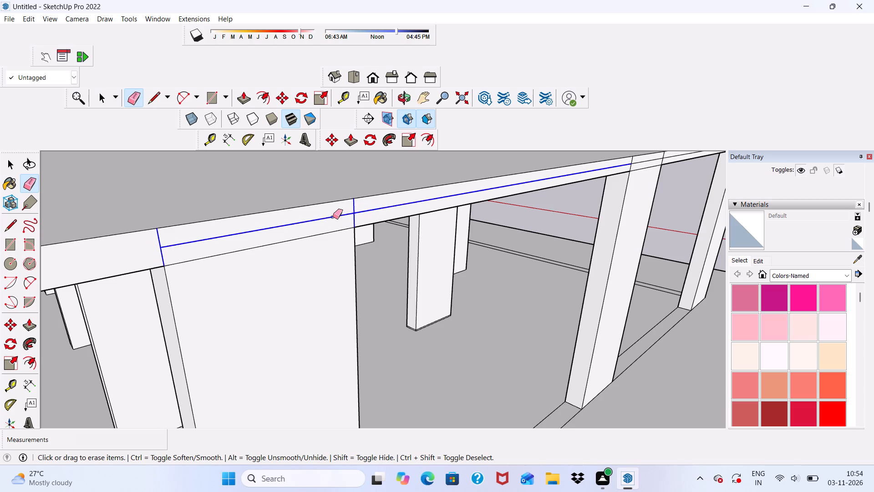
pyautogui.moveTo(333, 217); pyautogui.dragTo(314, 221)
# Erase the seam segment and vertical lines on the same slab edge above the next column along.
pyautogui.scroll(-6, 323, 237)
pyautogui.scroll(13, 504, 200)
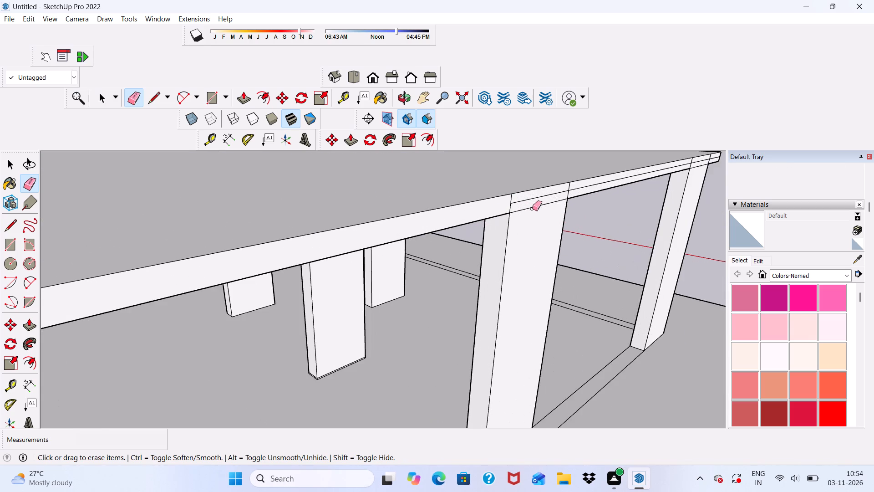
pyautogui.scroll(4, 532, 209)
pyautogui.moveTo(525, 195); pyautogui.dragTo(563, 190)
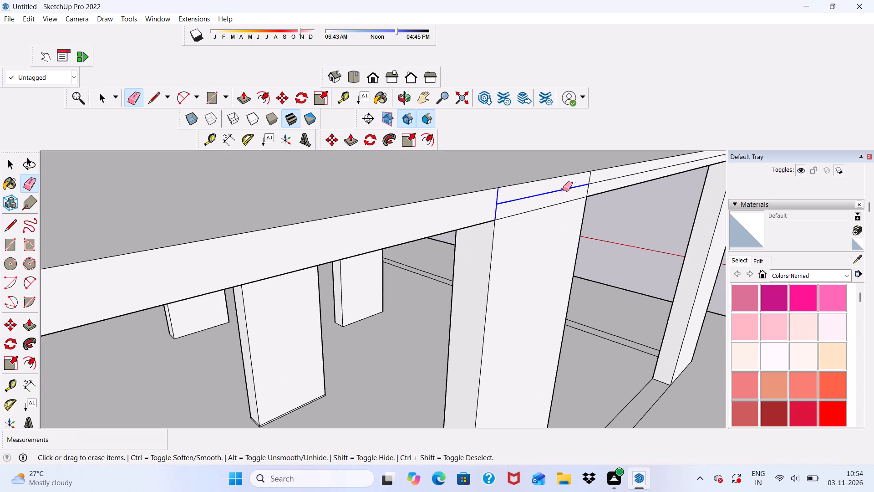
pyautogui.moveTo(563, 190); pyautogui.dragTo(584, 192)
pyautogui.scroll(-4, 561, 203)
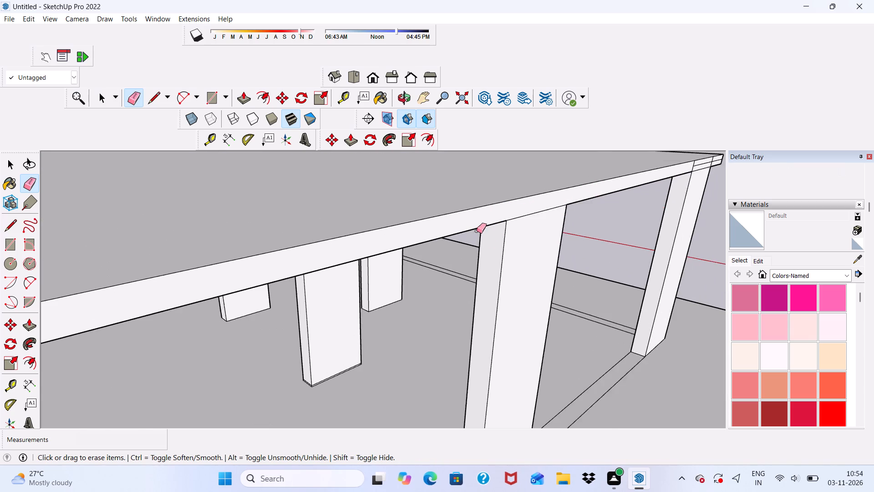
# Erase the remaining seam and vertical lines above the last column at the far end of that slab edge.
pyautogui.scroll(-4, 477, 231)
pyautogui.moveTo(688, 208); pyautogui.dragTo(570, 205, button='middle')
pyautogui.scroll(6, 572, 205)
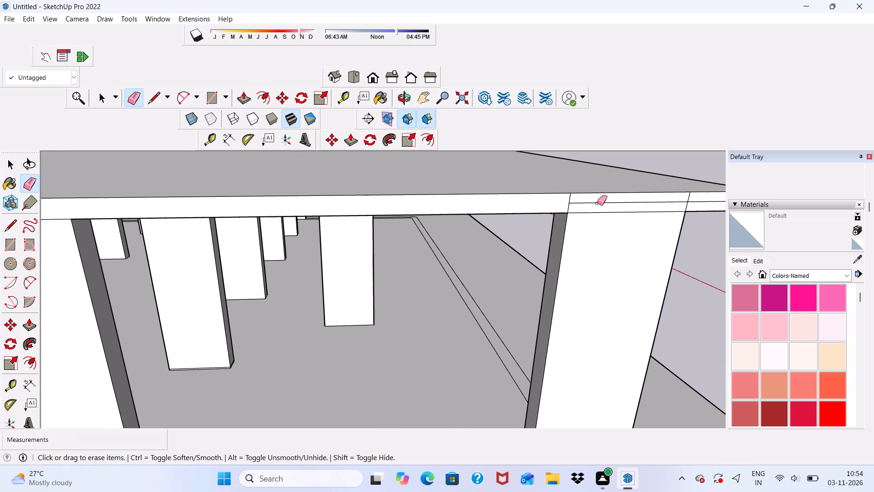
pyautogui.doubleClick(597, 203)
pyautogui.moveTo(570, 204); pyautogui.dragTo(559, 205)
pyautogui.moveTo(695, 199); pyautogui.dragTo(673, 205)
pyautogui.scroll(-5, 561, 207)
# Erase the horizontal seam line along the edge face of the slab's third side.
pyautogui.moveTo(648, 231); pyautogui.dragTo(618, 241, button='middle')
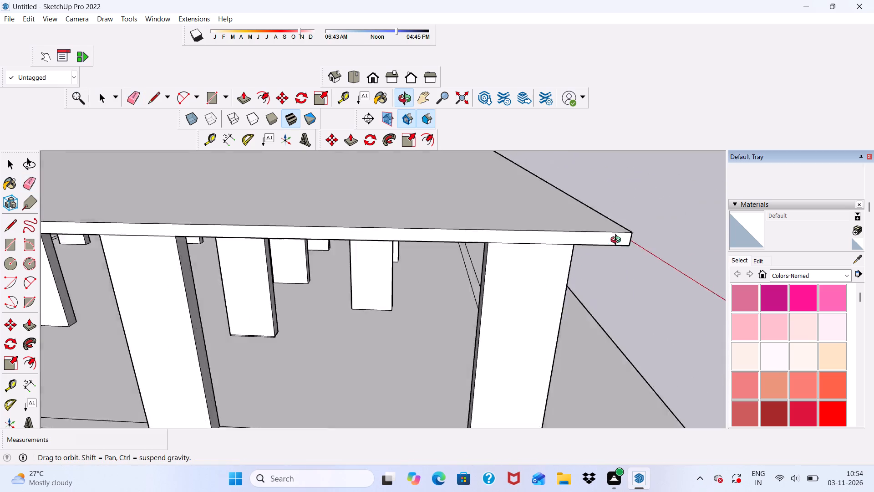
pyautogui.moveTo(618, 241); pyautogui.dragTo(508, 238, button='middle')
pyautogui.scroll(3, 290, 216)
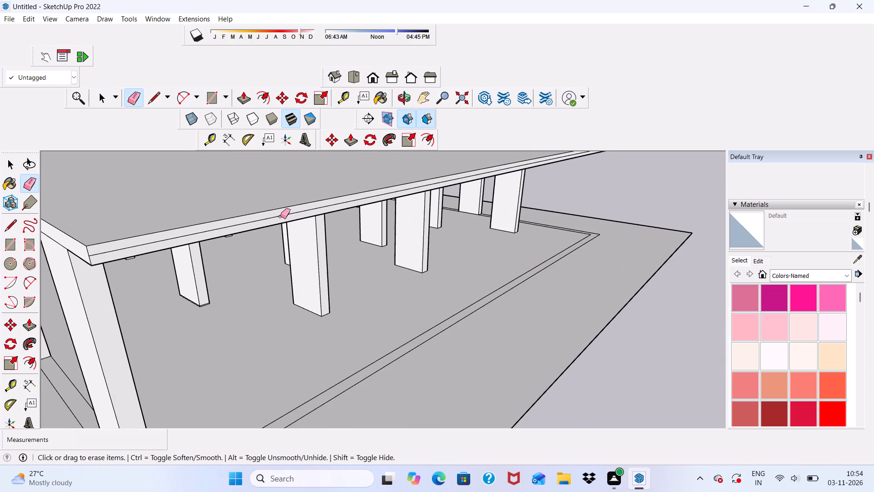
pyautogui.click(280, 216)
# Erase the long horizontal seam line along the edge face of the slab's fourth side.
pyautogui.scroll(-10, 287, 220)
pyautogui.moveTo(439, 252); pyautogui.dragTo(337, 265, button='middle')
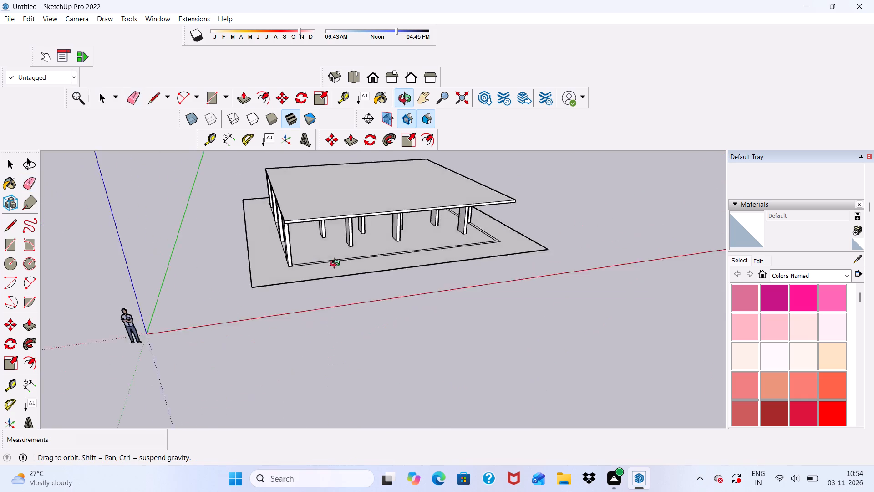
pyautogui.moveTo(337, 265); pyautogui.dragTo(183, 265, button='middle')
pyautogui.scroll(5, 471, 207)
pyautogui.scroll(15, 432, 235)
pyautogui.scroll(-8, 425, 233)
pyautogui.scroll(4, 417, 207)
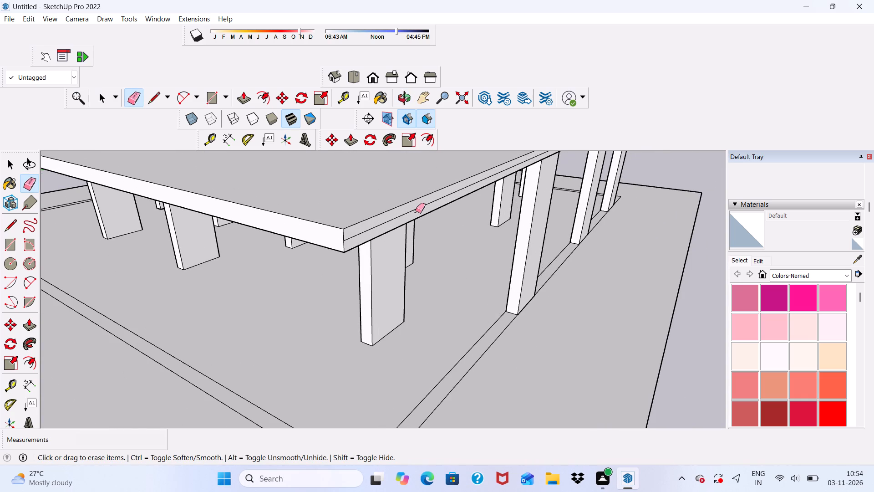
pyautogui.click(416, 211)
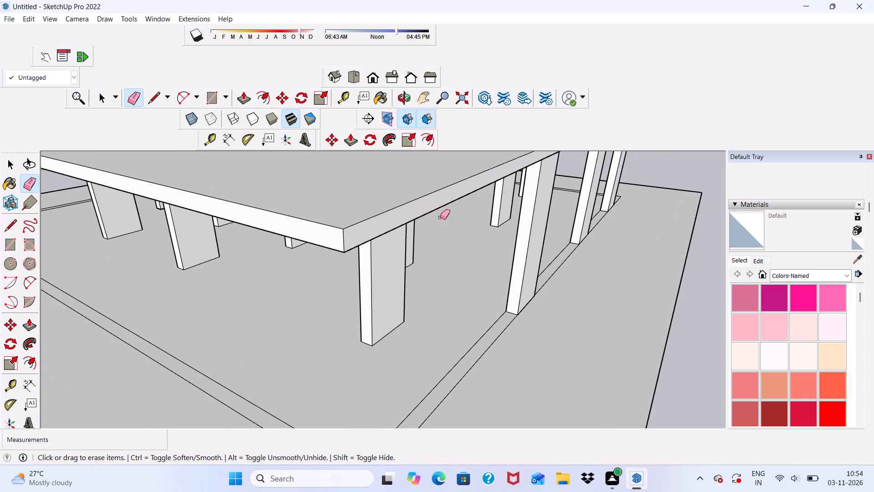
# Erase the short leftover seam and vertical line near the far corner of the slab's fourth side.
pyautogui.scroll(-5, 451, 223)
pyautogui.moveTo(462, 239); pyautogui.dragTo(245, 258, button='middle')
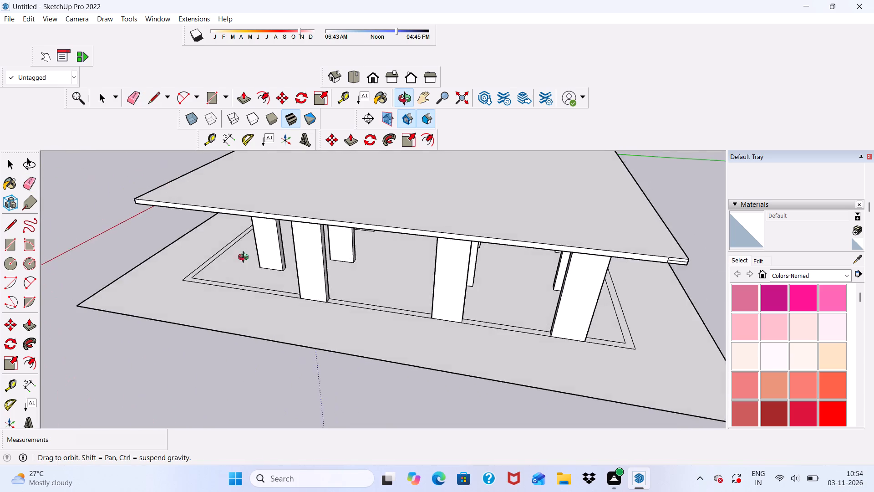
pyautogui.moveTo(245, 258); pyautogui.dragTo(165, 248, button='middle')
pyautogui.scroll(6, 519, 282)
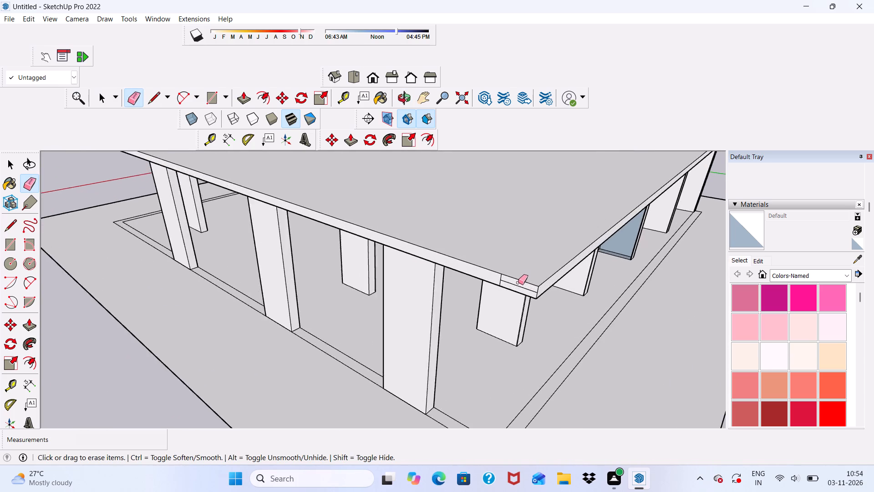
pyautogui.scroll(10, 518, 282)
pyautogui.moveTo(477, 259); pyautogui.dragTo(488, 276)
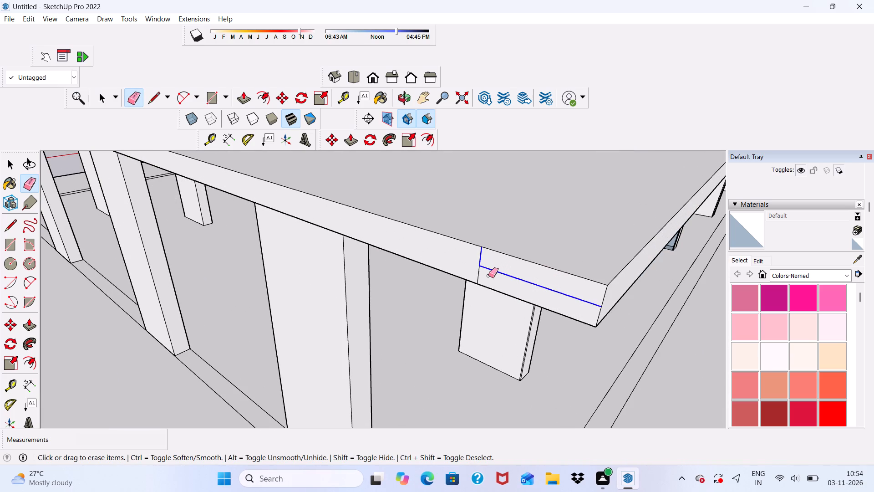
pyautogui.moveTo(488, 276); pyautogui.dragTo(477, 275)
# Push/Pull the bottom face inside the hollow column up 10' to the underside of the roof slab to fill it solid.
pyautogui.scroll(-4, 461, 262)
pyautogui.moveTo(549, 281); pyautogui.dragTo(506, 224, button='middle')
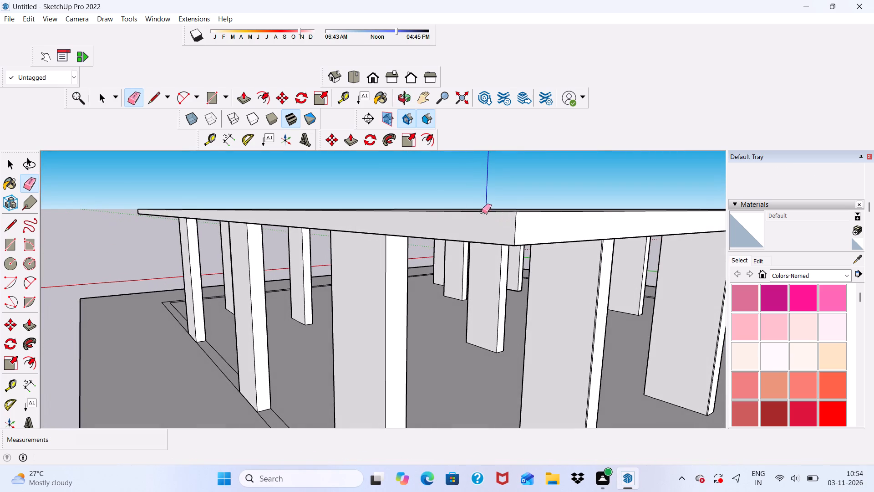
pyautogui.scroll(1, 310, 133)
pyautogui.click(247, 93)
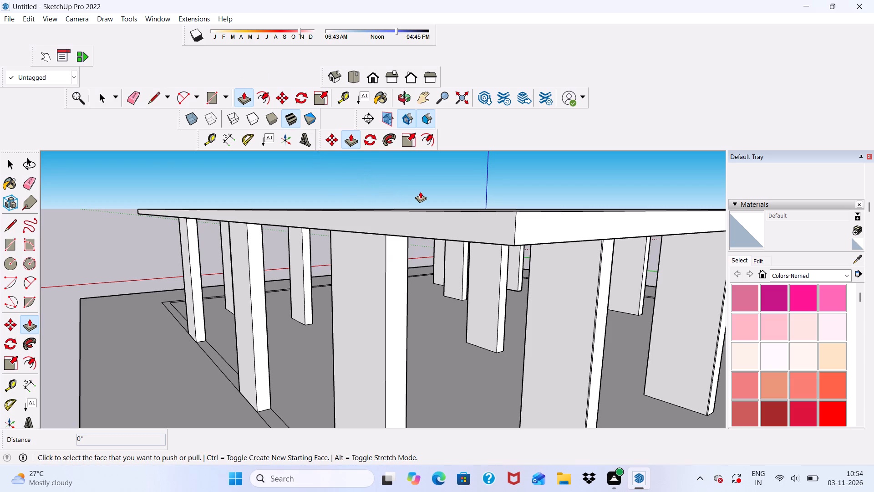
pyautogui.scroll(-5, 557, 205)
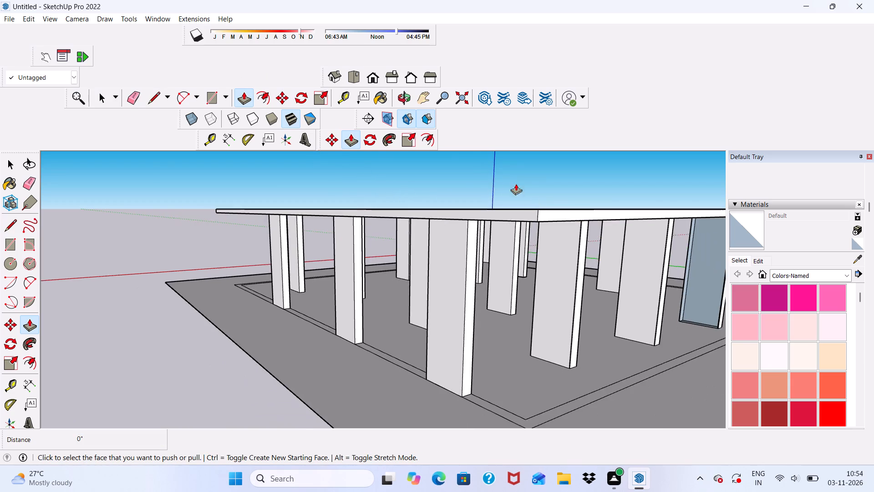
pyautogui.scroll(-5, 447, 185)
pyautogui.moveTo(623, 278); pyautogui.dragTo(624, 317, button='middle')
pyautogui.scroll(16, 618, 309)
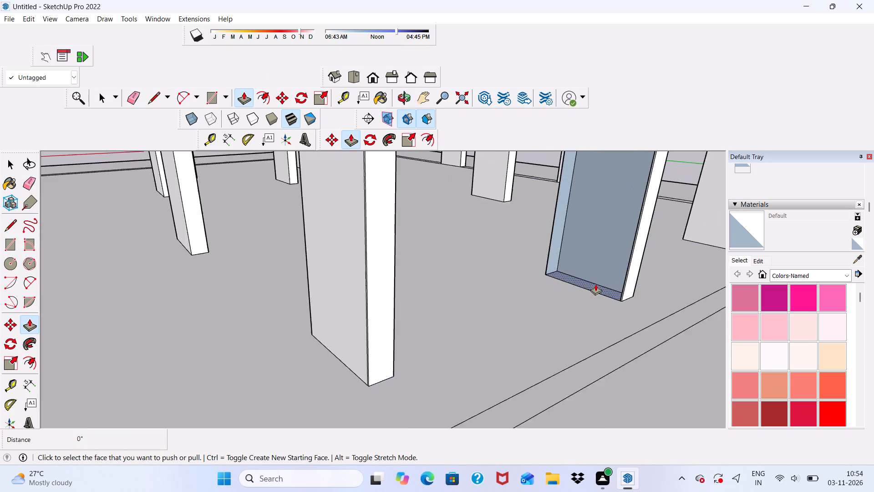
pyautogui.scroll(4, 602, 285)
pyautogui.click(599, 287)
pyautogui.scroll(-7, 606, 246)
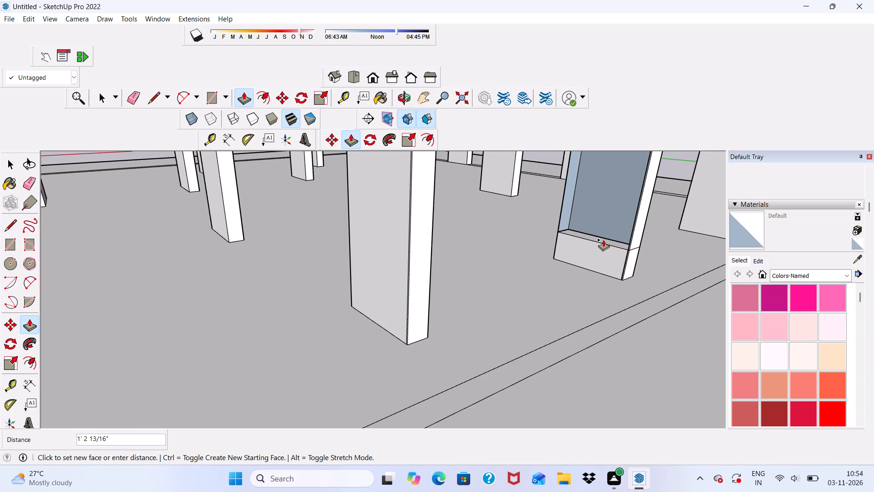
pyautogui.scroll(-6, 547, 248)
pyautogui.scroll(-8, 612, 244)
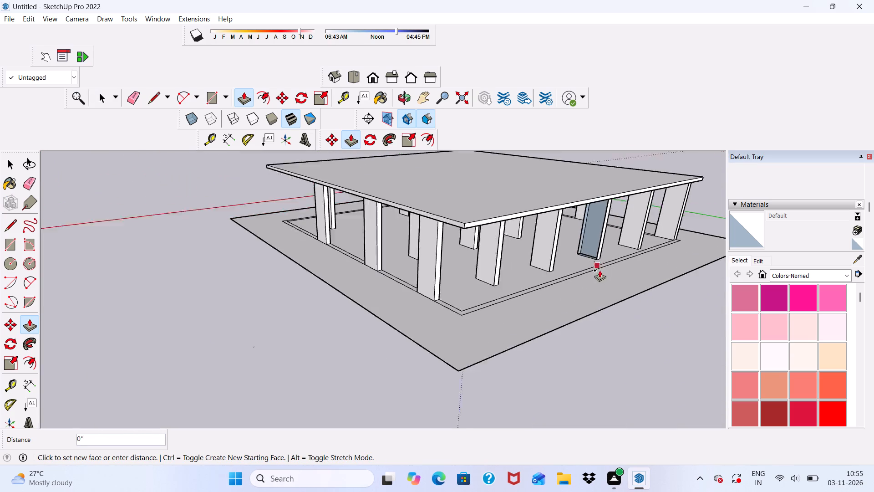
pyautogui.scroll(-2, 600, 270)
pyautogui.scroll(1, 611, 225)
pyautogui.moveTo(611, 224); pyautogui.dragTo(596, 187, button='middle')
pyautogui.scroll(6, 601, 187)
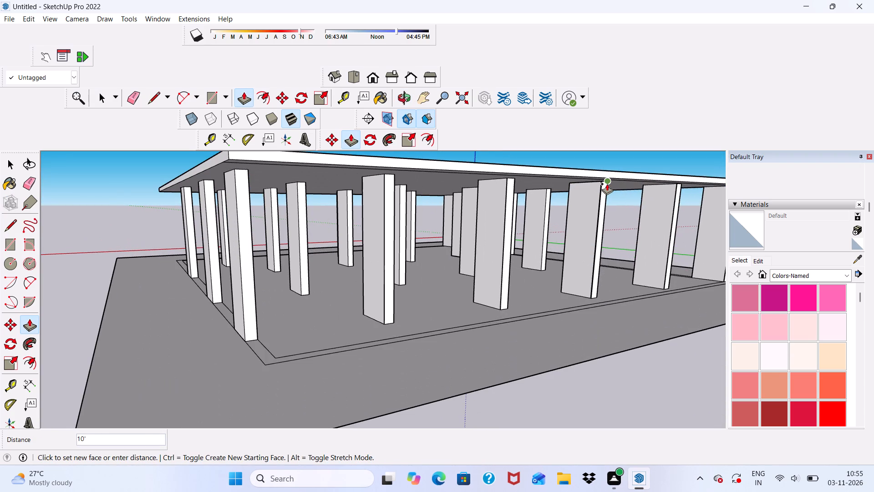
pyautogui.click(607, 184)
pyautogui.scroll(6, 610, 185)
pyautogui.scroll(-1, 611, 185)
pyautogui.moveTo(611, 185); pyautogui.dragTo(545, 200, button='middle')
pyautogui.press('space')
pyautogui.scroll(-2, 549, 228)
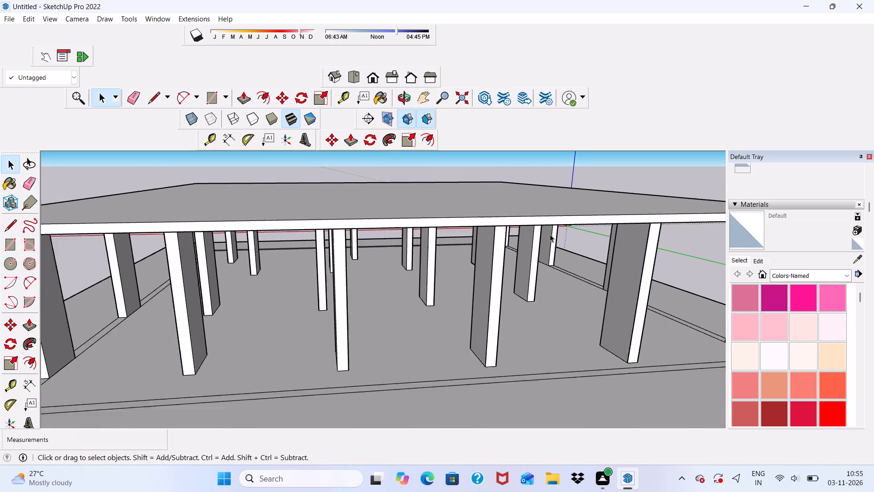
# Offset the outline of the roof slab's top face inward by 9".
pyautogui.scroll(-1, 550, 234)
pyautogui.moveTo(525, 256); pyautogui.dragTo(599, 288, button='middle')
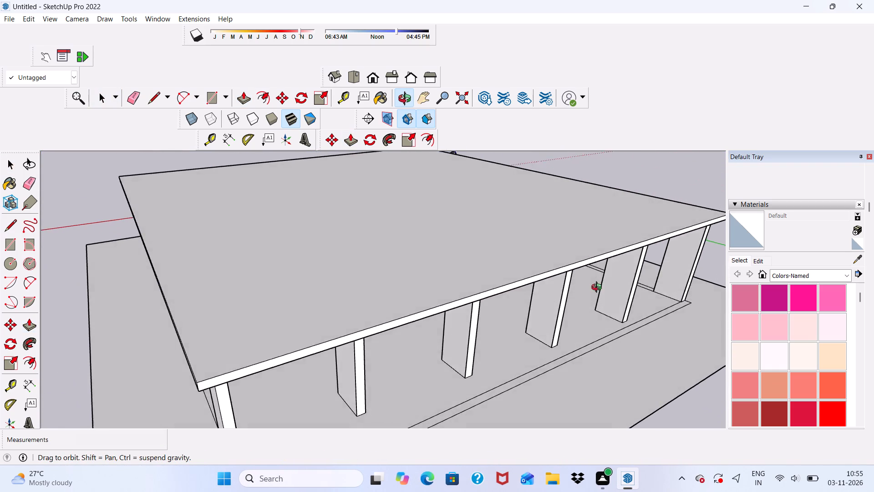
pyautogui.moveTo(599, 288); pyautogui.dragTo(529, 244, button='middle')
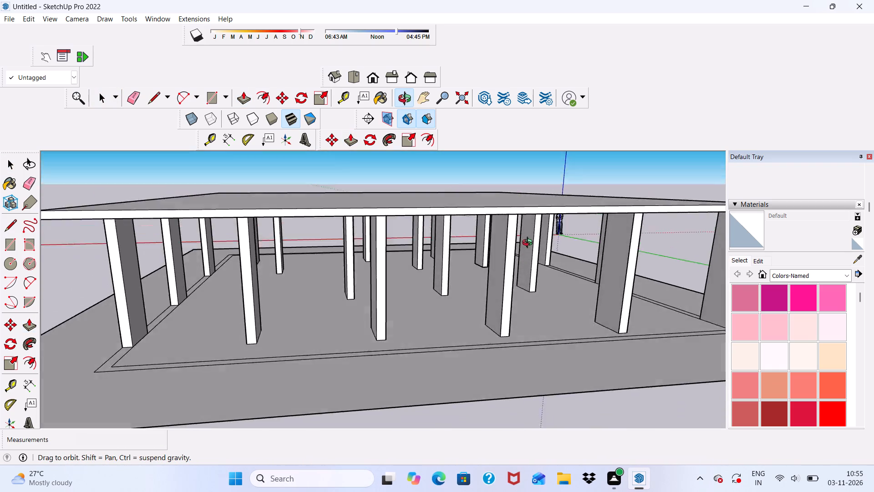
pyautogui.moveTo(529, 244); pyautogui.dragTo(518, 297, button='middle')
pyautogui.scroll(-2, 520, 287)
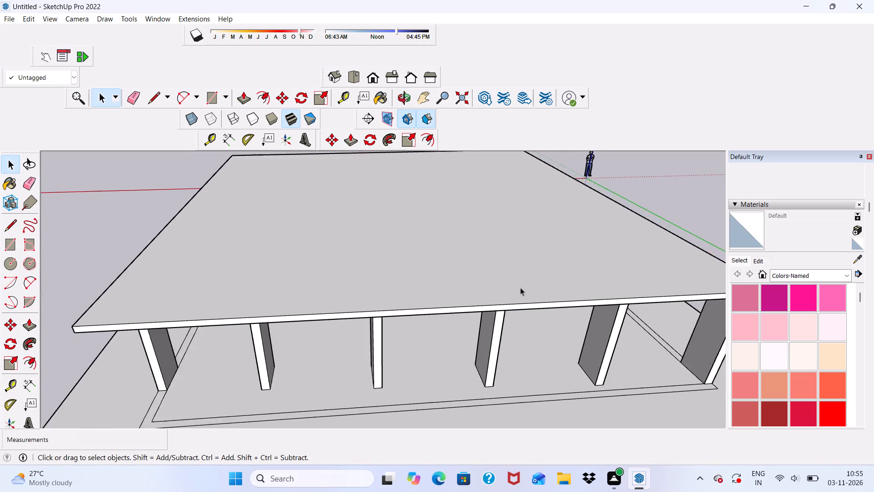
pyautogui.scroll(-3, 520, 287)
pyautogui.moveTo(528, 291); pyautogui.dragTo(497, 304, button='middle')
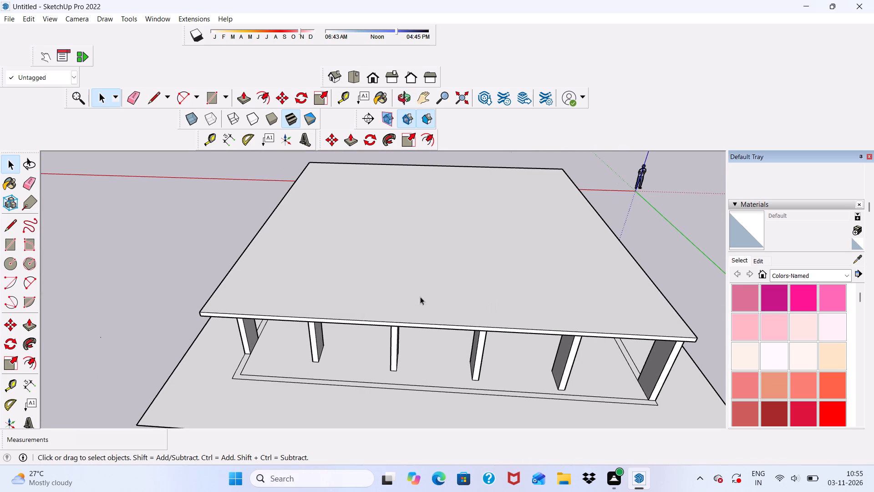
pyautogui.scroll(1, 344, 198)
pyautogui.click(263, 94)
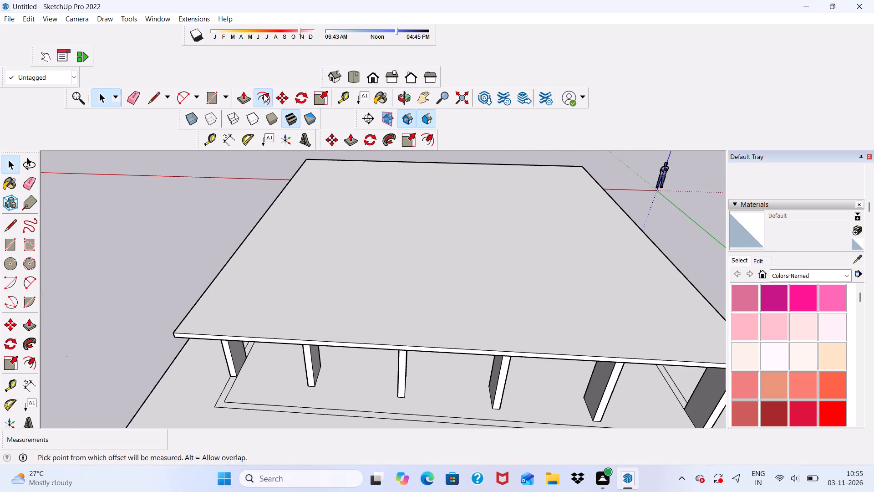
pyautogui.scroll(3, 249, 251)
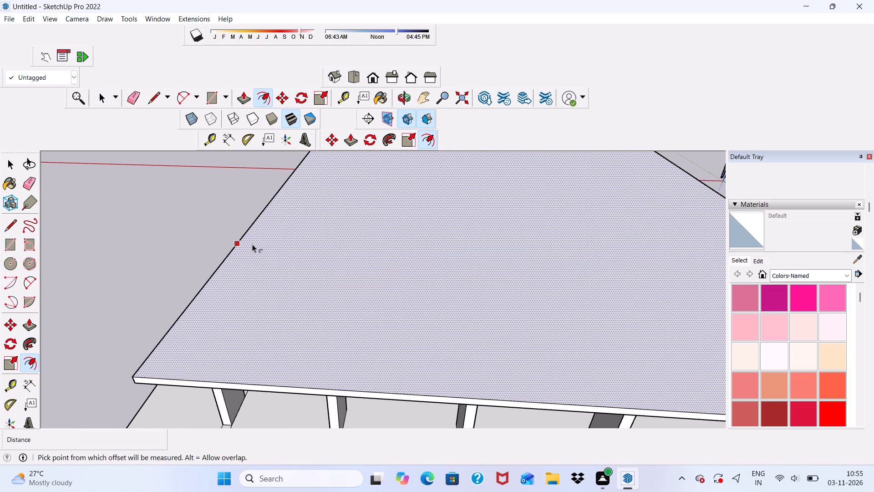
pyautogui.click(252, 244)
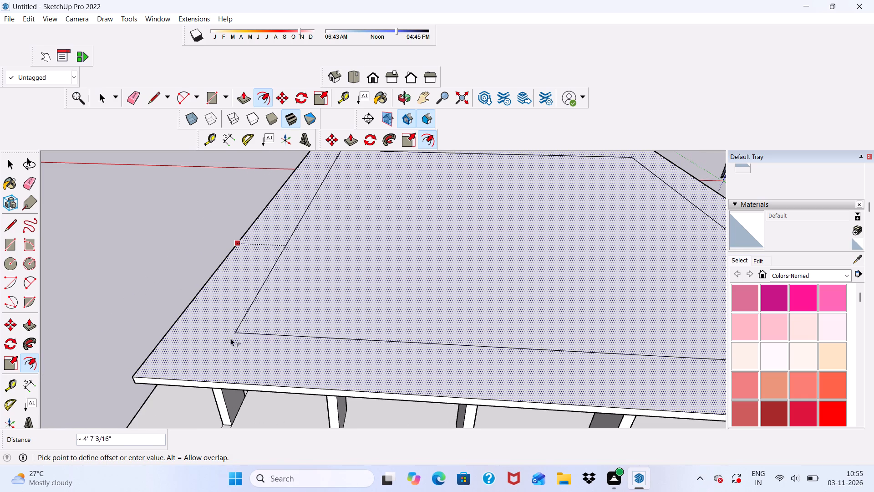
pyautogui.press('9')
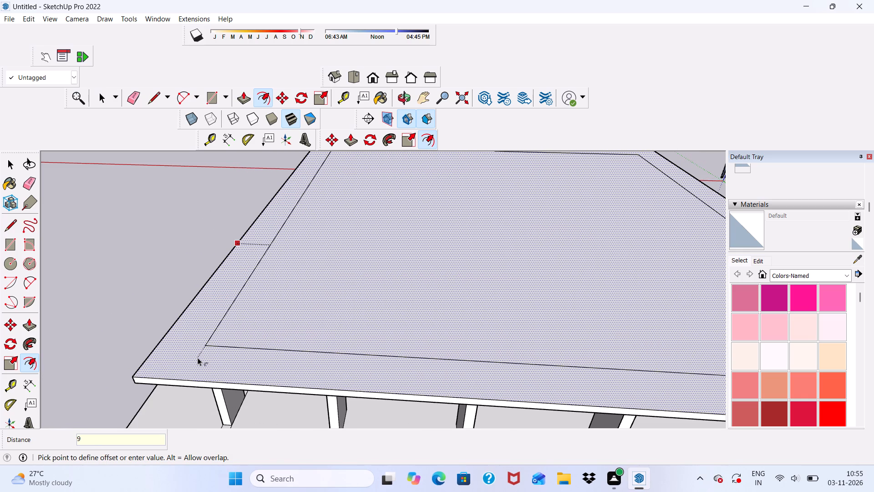
pyautogui.hotkey('shift', '"')
pyautogui.press('Return')
pyautogui.press('space')
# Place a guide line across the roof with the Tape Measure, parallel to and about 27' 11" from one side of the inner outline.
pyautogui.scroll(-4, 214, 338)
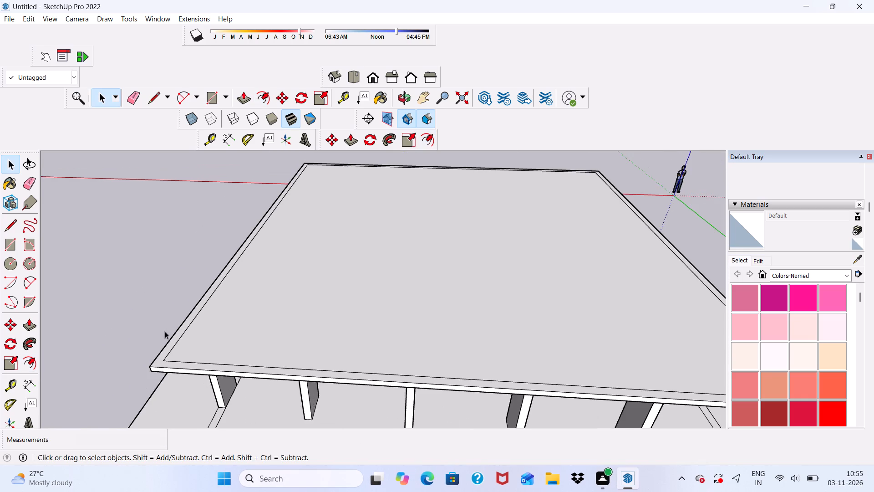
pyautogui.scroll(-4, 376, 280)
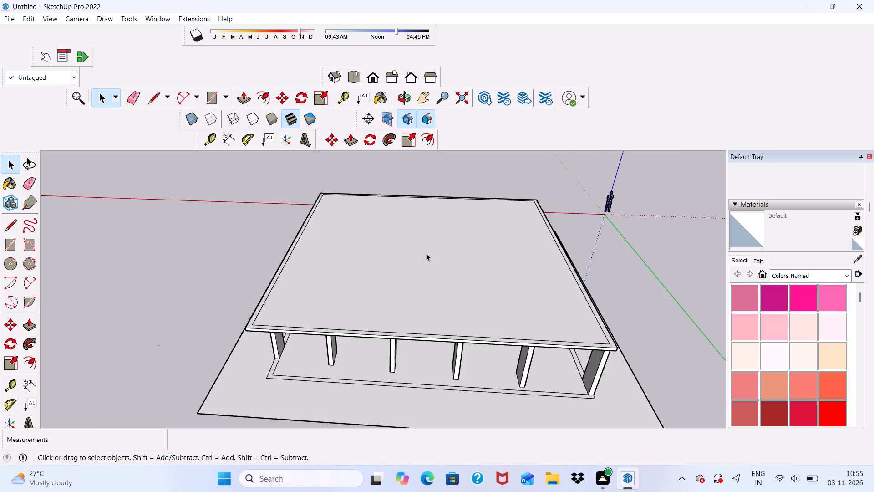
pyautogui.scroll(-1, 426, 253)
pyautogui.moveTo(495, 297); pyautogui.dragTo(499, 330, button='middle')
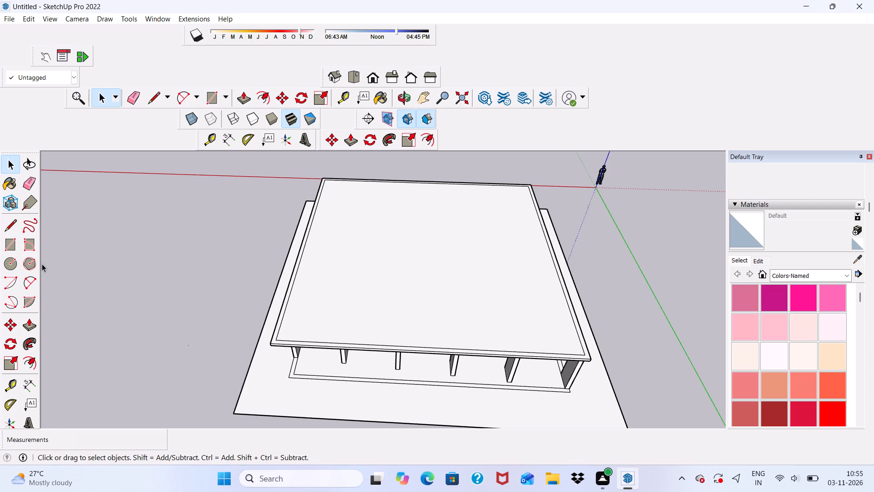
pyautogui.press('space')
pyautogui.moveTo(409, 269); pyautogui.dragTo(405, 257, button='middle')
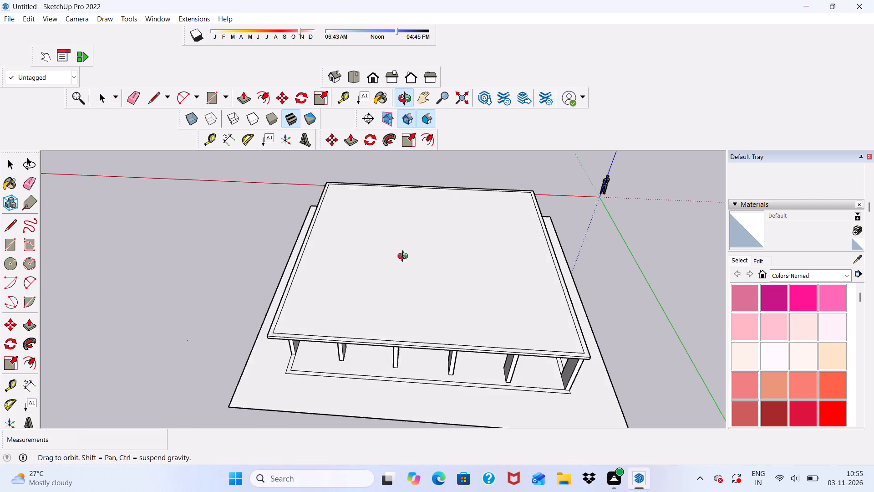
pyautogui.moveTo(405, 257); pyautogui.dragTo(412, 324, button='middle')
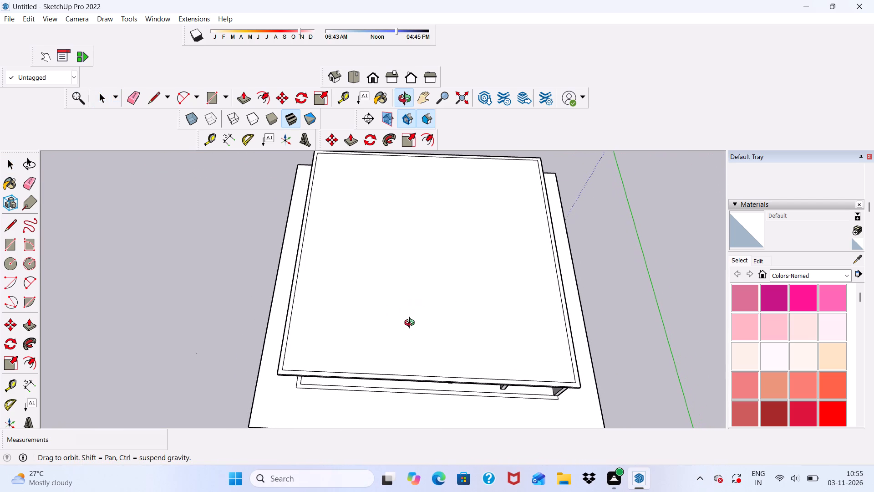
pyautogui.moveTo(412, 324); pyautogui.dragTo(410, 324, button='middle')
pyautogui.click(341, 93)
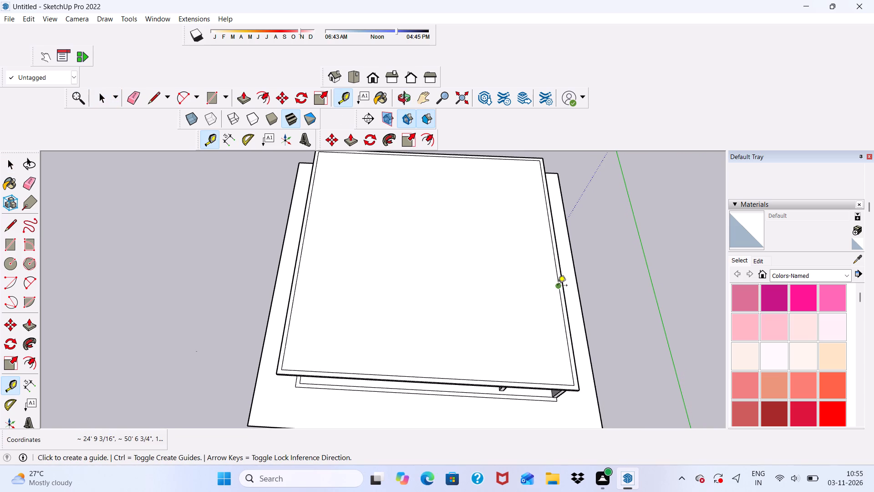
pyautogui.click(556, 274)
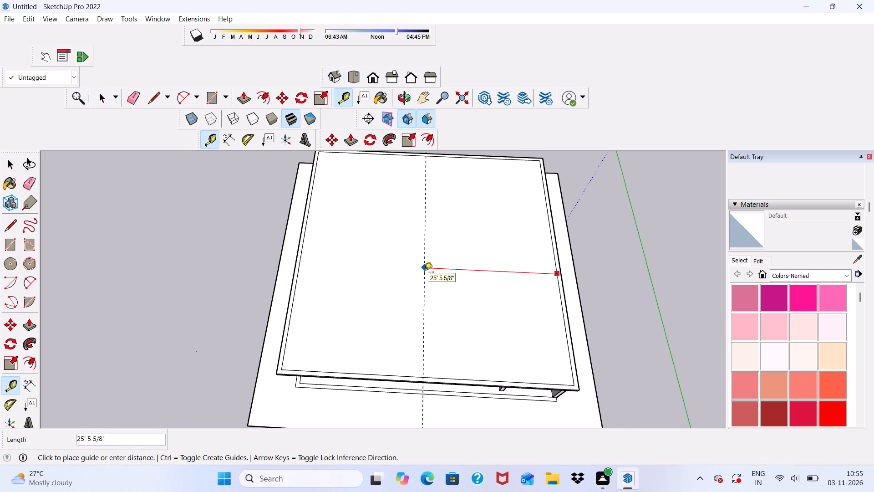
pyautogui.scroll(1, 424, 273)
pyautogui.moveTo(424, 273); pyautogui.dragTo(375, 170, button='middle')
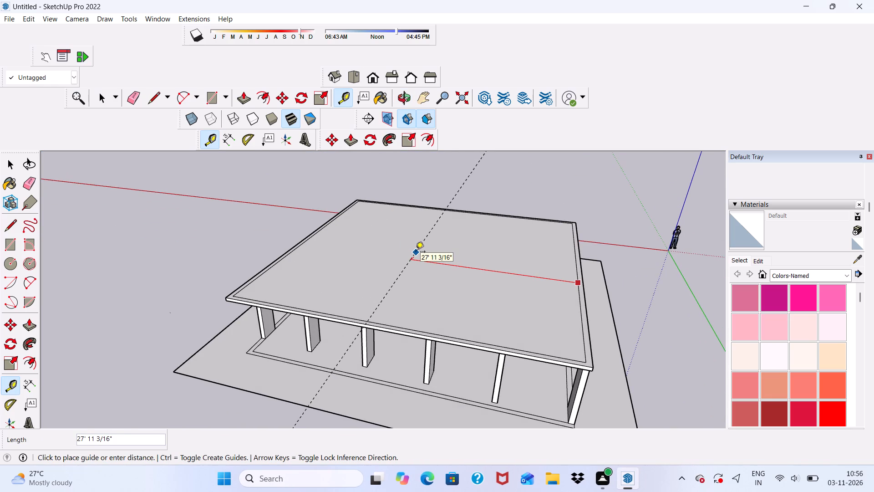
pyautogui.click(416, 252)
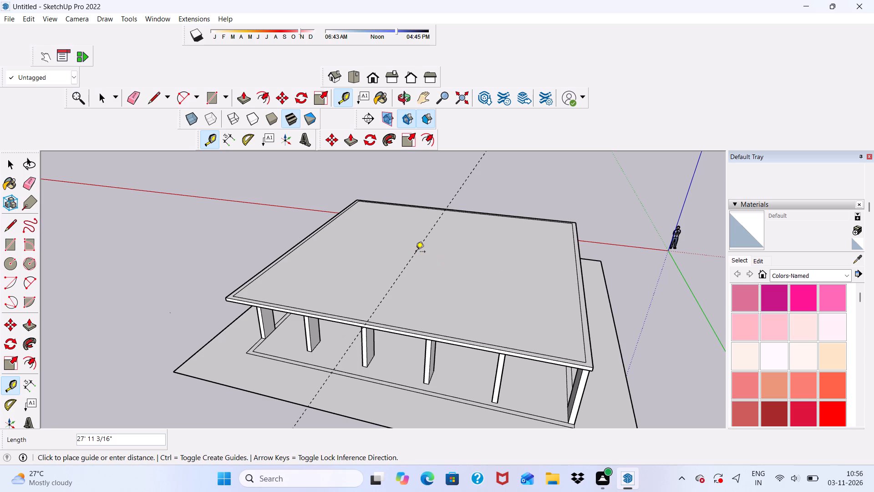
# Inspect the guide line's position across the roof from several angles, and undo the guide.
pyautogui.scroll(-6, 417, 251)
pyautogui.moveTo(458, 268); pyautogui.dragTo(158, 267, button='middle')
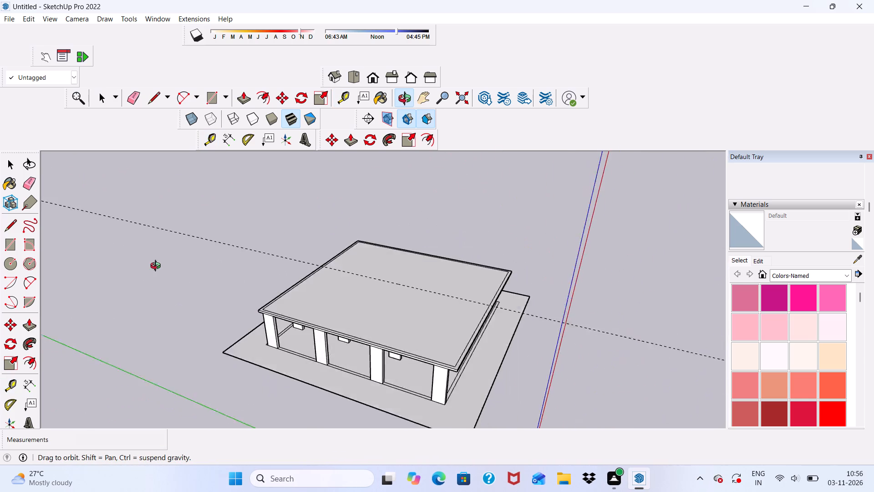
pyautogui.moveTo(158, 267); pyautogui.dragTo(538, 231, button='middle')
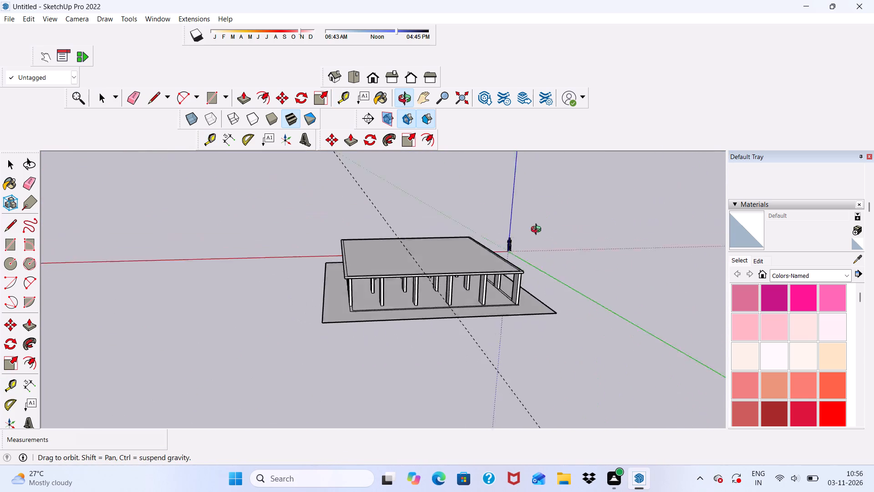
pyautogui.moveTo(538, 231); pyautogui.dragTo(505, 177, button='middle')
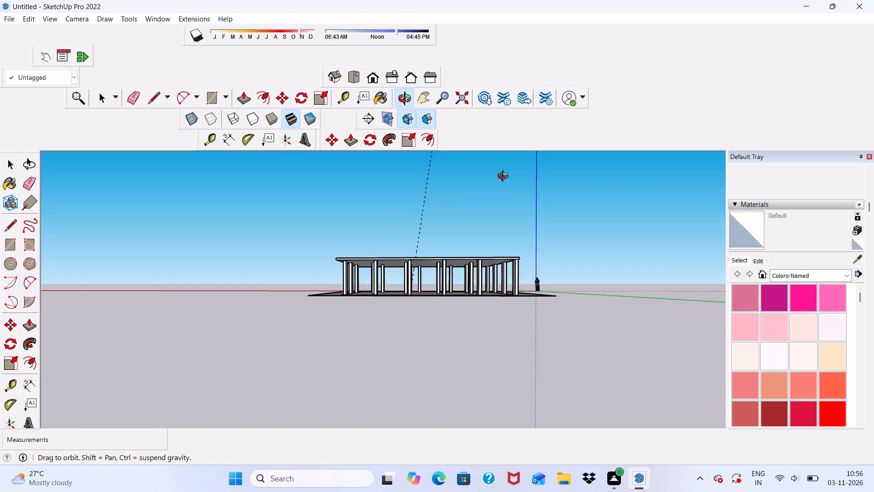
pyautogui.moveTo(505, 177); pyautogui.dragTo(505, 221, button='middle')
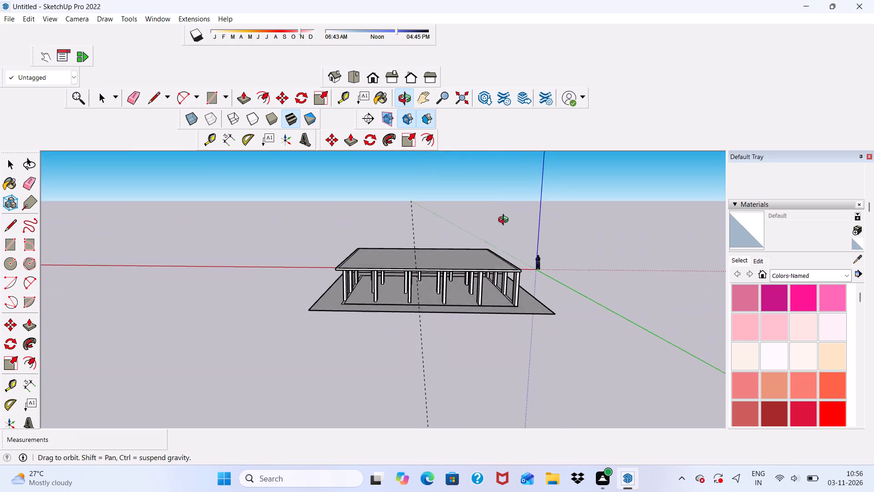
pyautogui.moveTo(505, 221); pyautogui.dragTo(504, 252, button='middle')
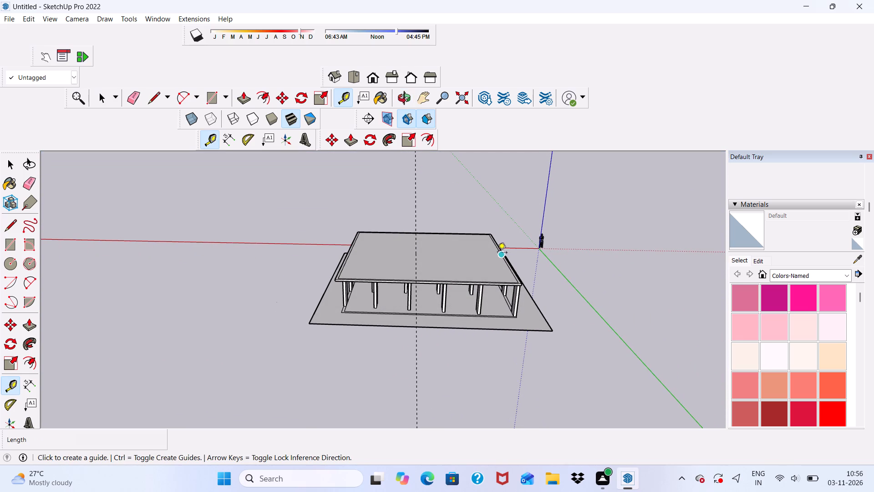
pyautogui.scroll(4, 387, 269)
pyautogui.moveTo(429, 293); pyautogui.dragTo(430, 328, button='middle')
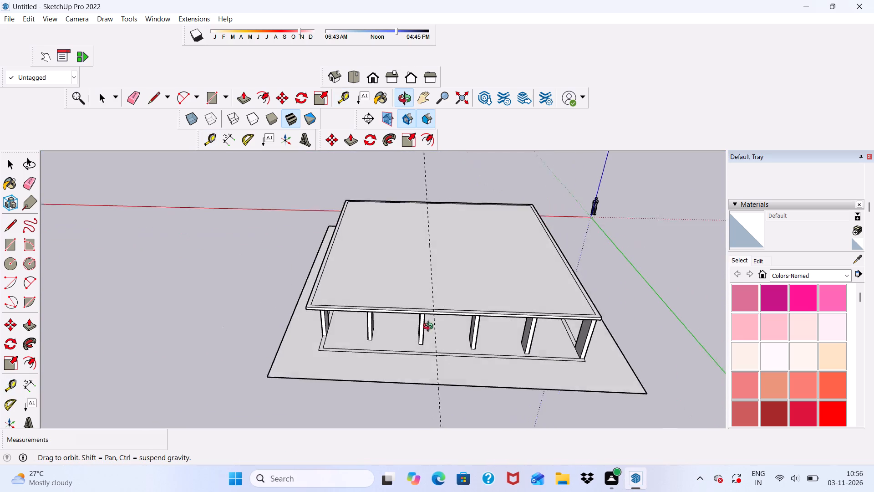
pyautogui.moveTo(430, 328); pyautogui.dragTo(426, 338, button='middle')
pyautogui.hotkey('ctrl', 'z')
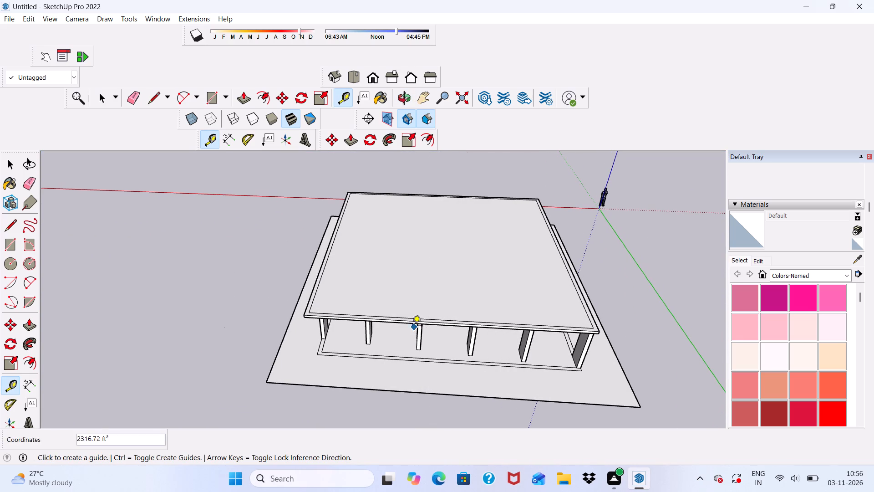
# Place a guide line across the roof with the Tape Measure, parallel to and about 30' 6" from one side of the inner outline.
pyautogui.scroll(5, 585, 263)
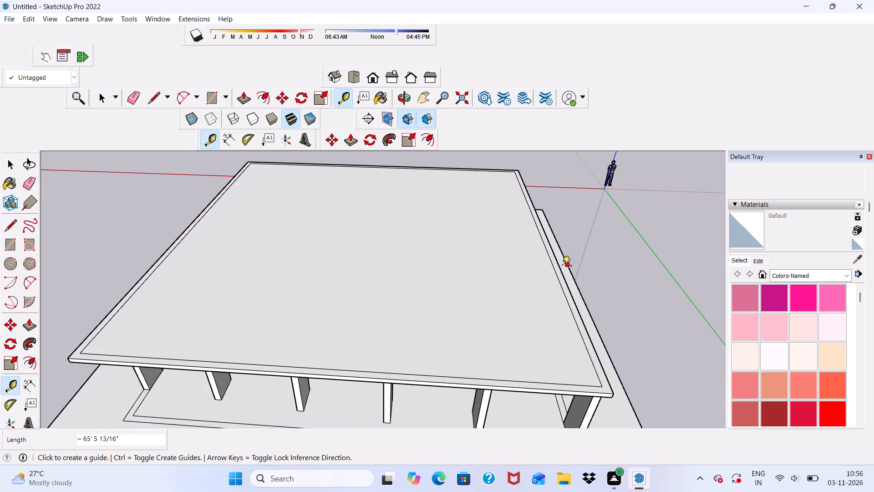
pyautogui.click(547, 254)
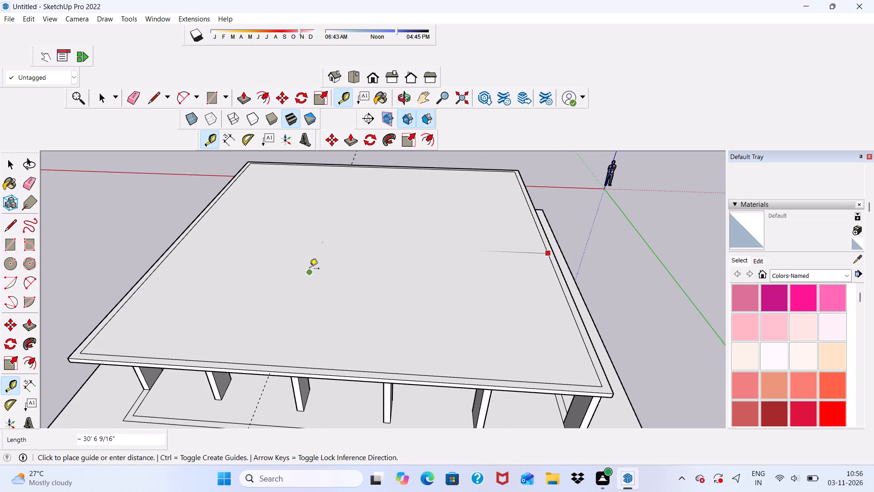
pyautogui.scroll(2, 305, 254)
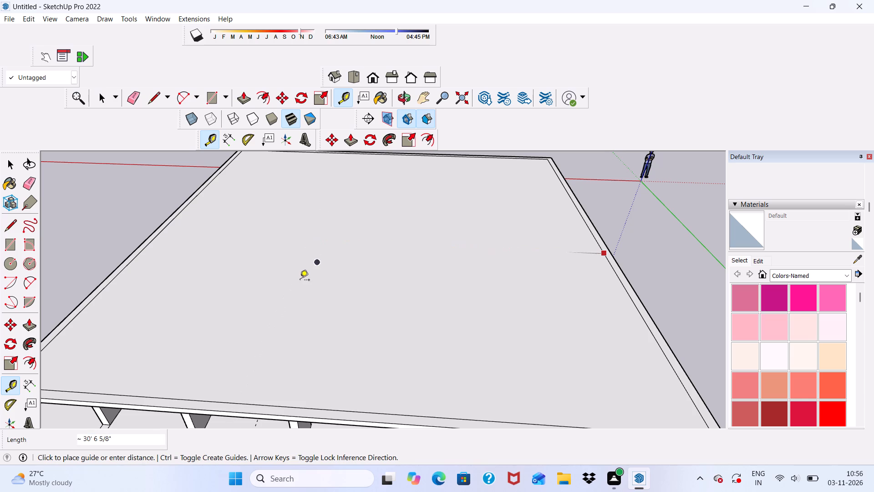
pyautogui.click(295, 280)
pyautogui.scroll(-5, 294, 263)
pyautogui.scroll(-3, 369, 238)
pyautogui.press('space')
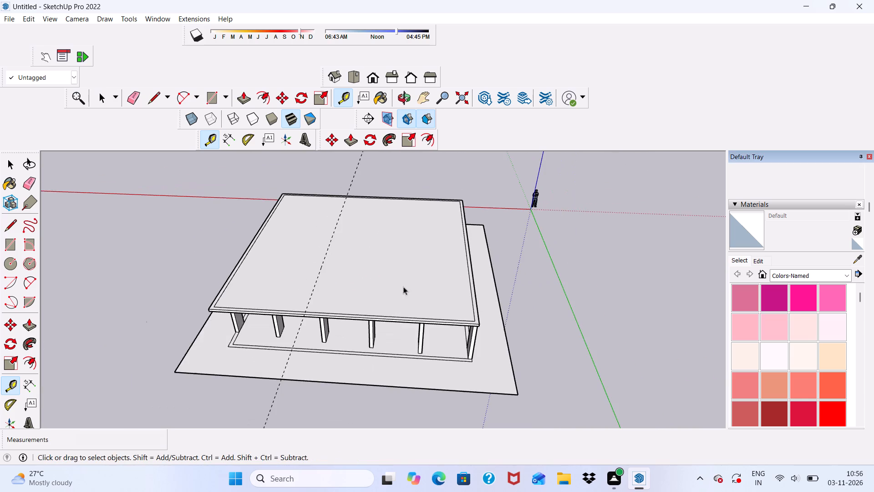
# Push/Pull one side edge face of the roof slab, parallel to the guide line, outward by about 35' 10".
pyautogui.moveTo(413, 363); pyautogui.dragTo(397, 164, button='middle')
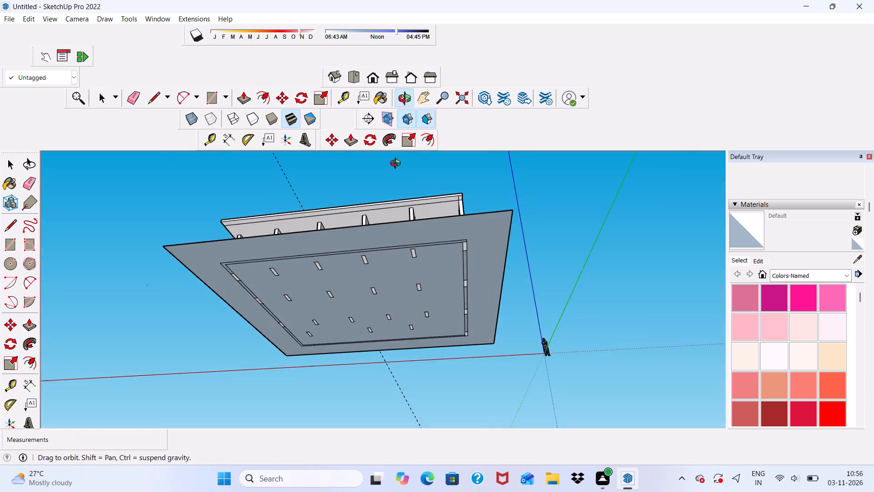
pyautogui.moveTo(397, 164); pyautogui.dragTo(655, 347, button='middle')
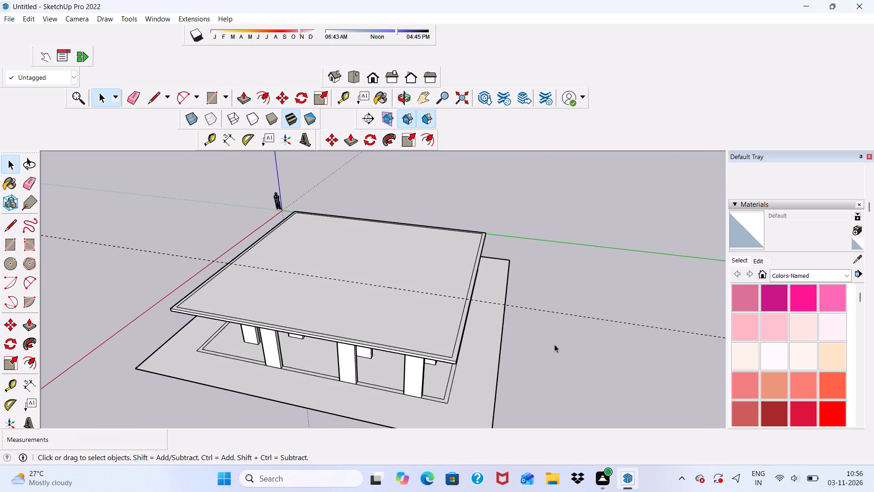
pyautogui.press('space')
pyautogui.scroll(5, 437, 357)
pyautogui.scroll(-1, 431, 355)
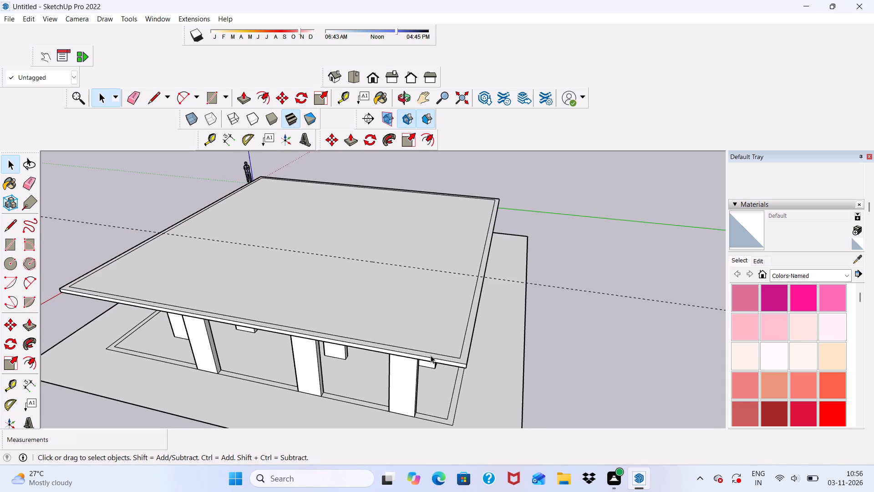
pyautogui.moveTo(430, 356); pyautogui.dragTo(459, 350, button='middle')
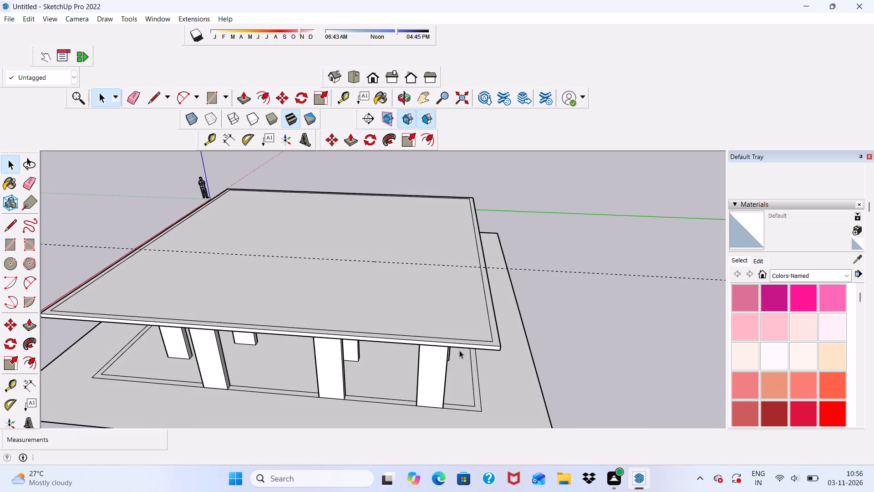
pyautogui.click(246, 97)
pyautogui.scroll(3, 396, 329)
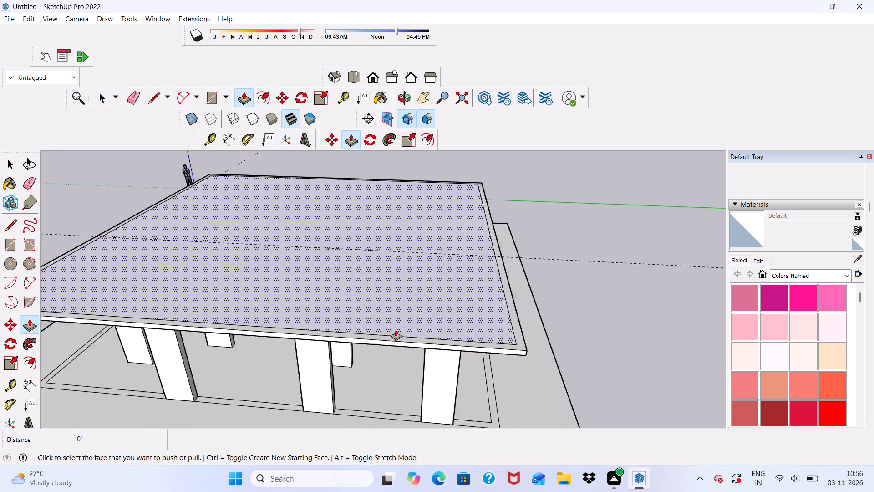
pyautogui.scroll(6, 396, 329)
pyautogui.click(409, 349)
pyautogui.scroll(-11, 407, 379)
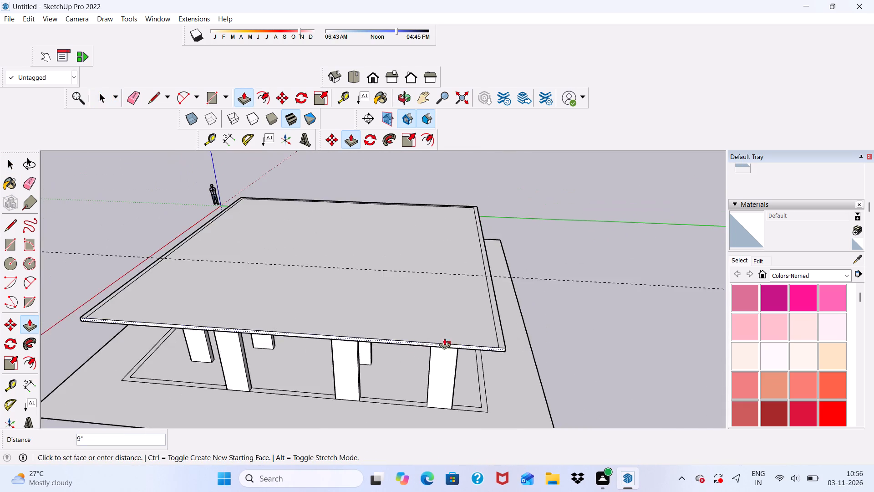
pyautogui.scroll(-15, 411, 346)
pyautogui.moveTo(380, 386); pyautogui.dragTo(332, 407, button='middle')
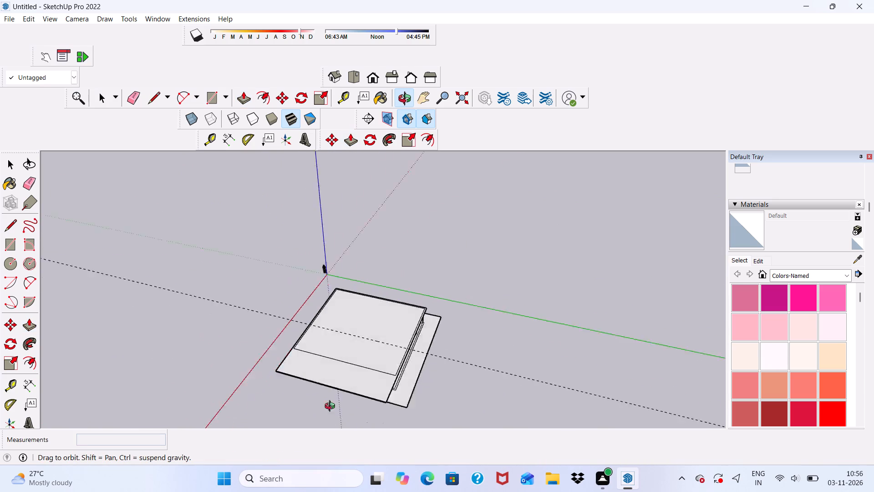
pyautogui.moveTo(332, 407); pyautogui.dragTo(140, 360, button='middle')
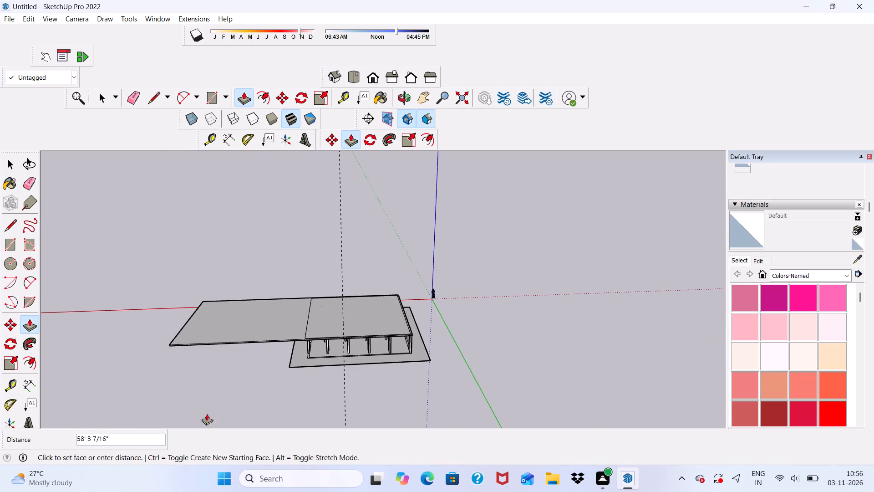
pyautogui.scroll(4, 172, 338)
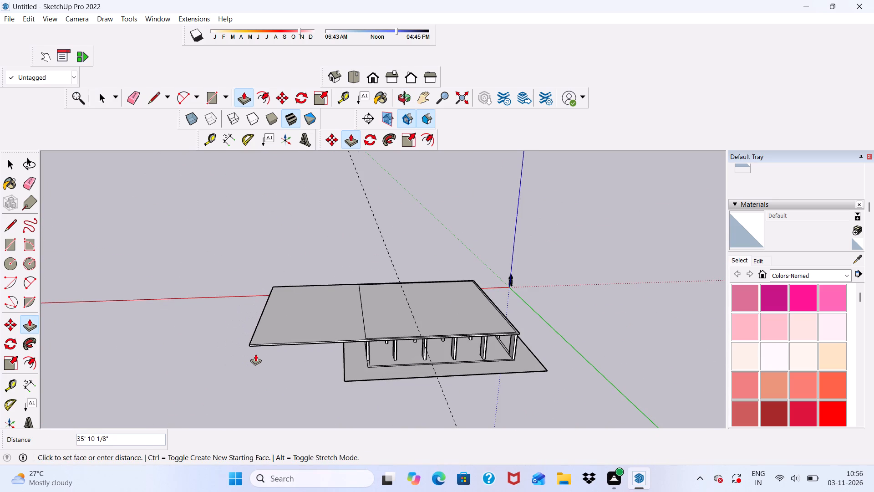
pyautogui.click(255, 354)
# Push/Pull the outer border face of the base, around the column area, down by 3" to give it thickness.
pyautogui.scroll(-1, 327, 345)
pyautogui.moveTo(328, 346); pyautogui.dragTo(334, 348)
pyautogui.moveTo(331, 348); pyautogui.dragTo(462, 274, button='middle')
pyautogui.press('space')
pyautogui.scroll(4, 410, 325)
pyautogui.moveTo(399, 325); pyautogui.dragTo(354, 356, button='middle')
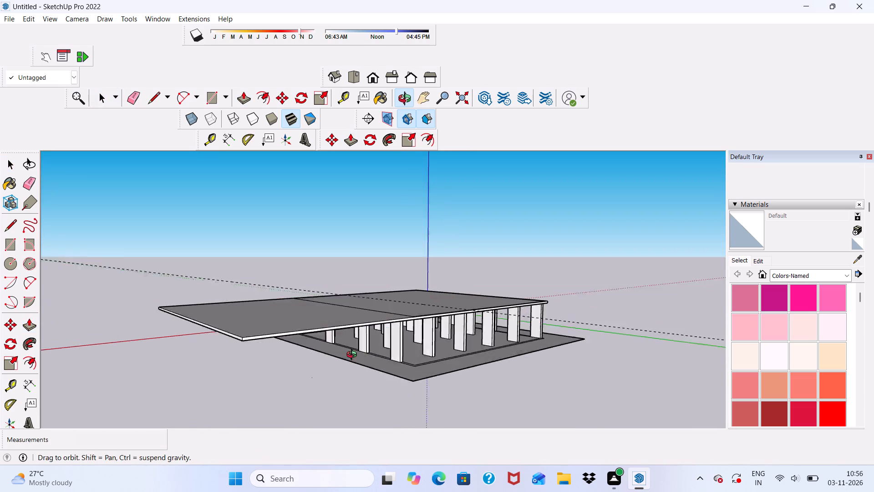
pyautogui.moveTo(354, 356); pyautogui.dragTo(366, 344, button='middle')
pyautogui.scroll(9, 371, 350)
pyautogui.doubleClick(359, 363)
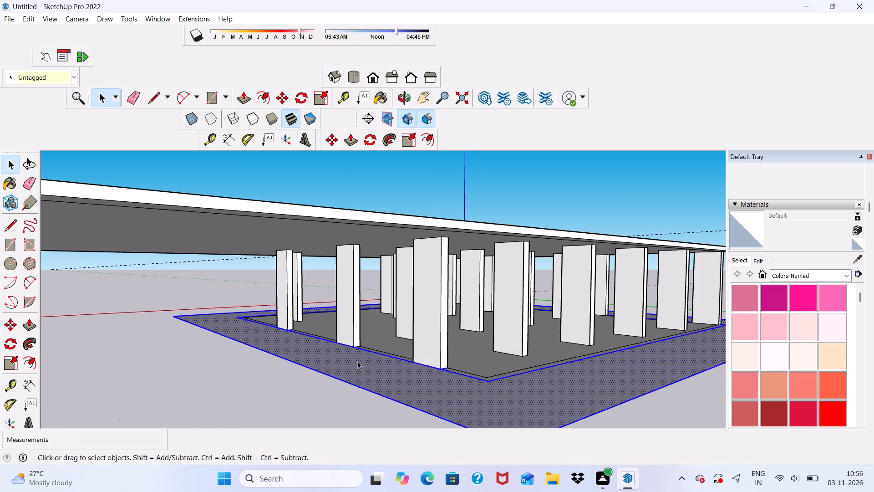
pyautogui.scroll(-7, 335, 321)
pyautogui.click(265, 369)
pyautogui.scroll(6, 323, 342)
pyautogui.moveTo(330, 315); pyautogui.dragTo(331, 319, button='middle')
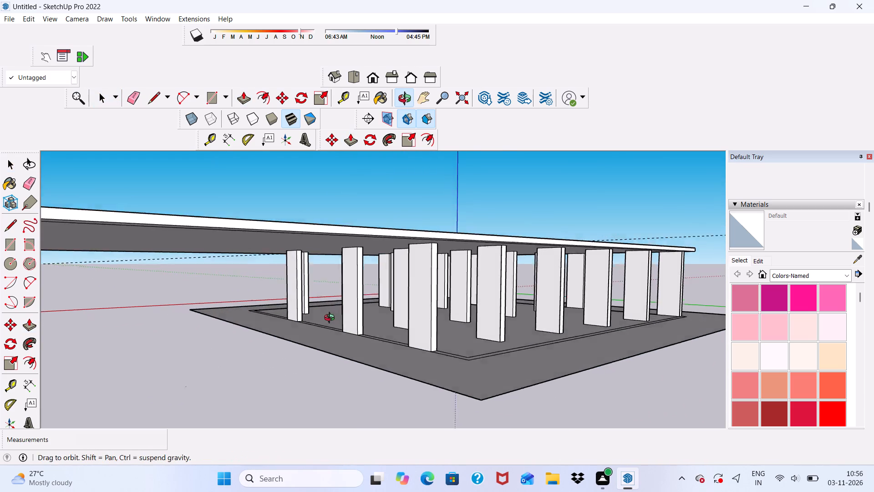
pyautogui.moveTo(331, 319); pyautogui.dragTo(327, 343, button='middle')
pyautogui.scroll(3, 311, 343)
pyautogui.click(314, 362)
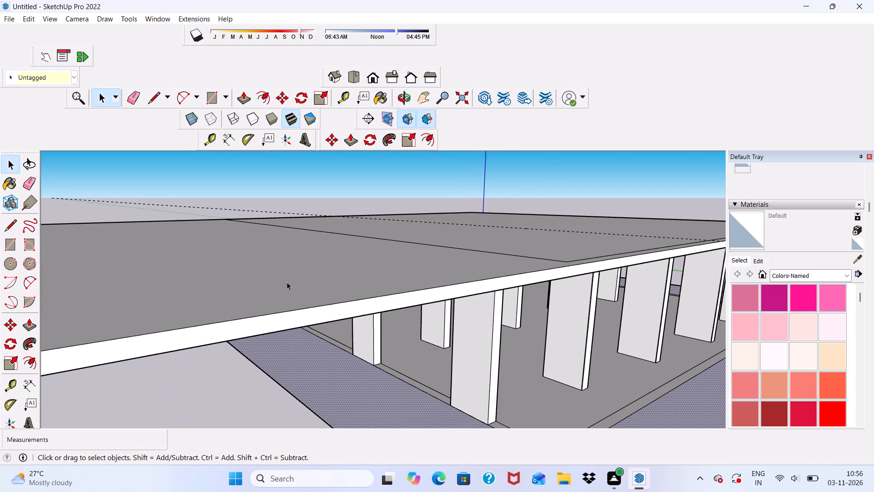
pyautogui.scroll(-9, 288, 282)
pyautogui.moveTo(351, 297); pyautogui.dragTo(254, 220, button='middle')
pyautogui.moveTo(250, 221); pyautogui.dragTo(276, 238)
pyautogui.moveTo(254, 220); pyautogui.dragTo(355, 312, button='middle')
pyautogui.scroll(2, 411, 359)
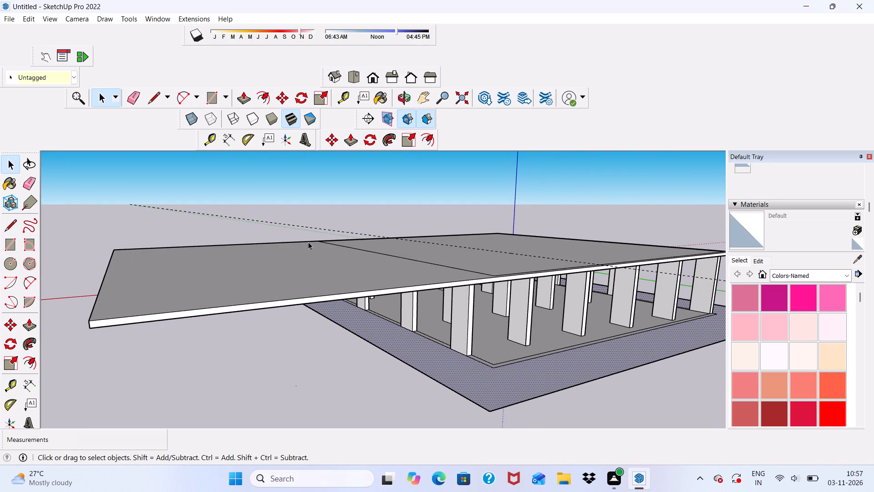
pyautogui.click(239, 97)
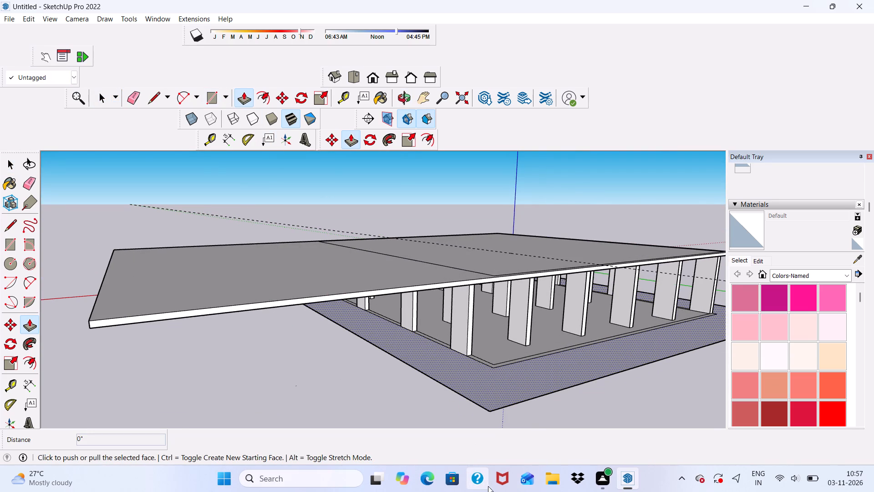
pyautogui.scroll(4, 493, 491)
pyautogui.scroll(1, 533, 362)
pyautogui.click(497, 393)
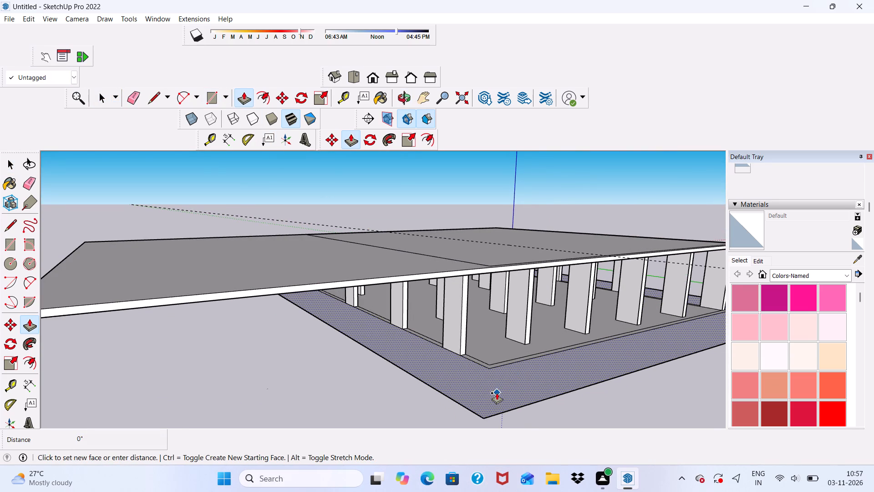
pyautogui.press('3')
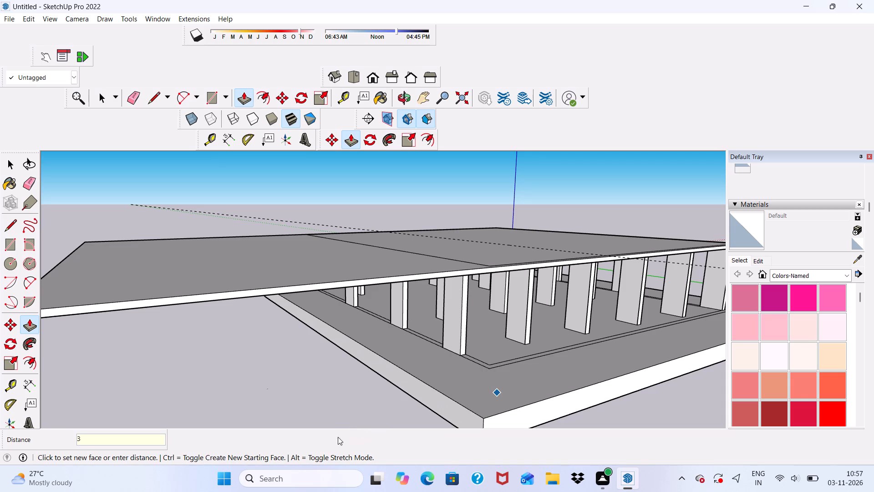
pyautogui.hotkey('shift', '"')
pyautogui.press('Return')
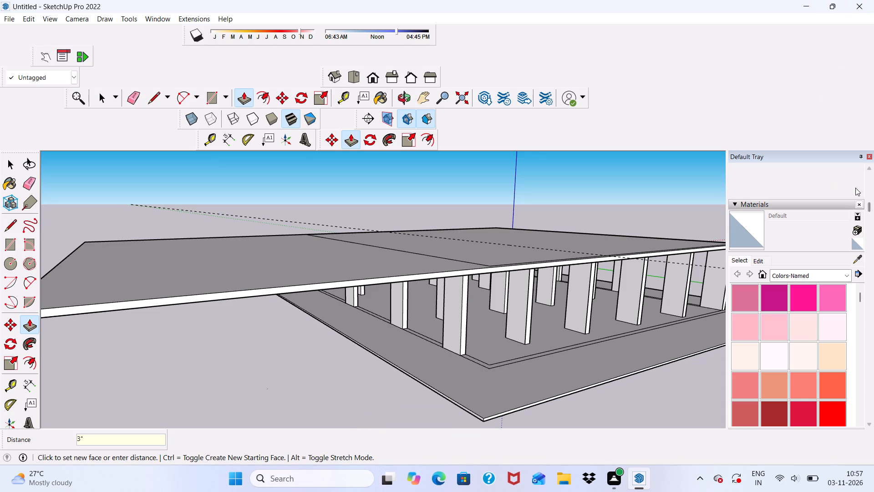
# Push/Pull the base's thin side face beneath the roof extension outward to line up with the extended roof's edge.
pyautogui.scroll(-4, 527, 190)
pyautogui.scroll(6, 504, 334)
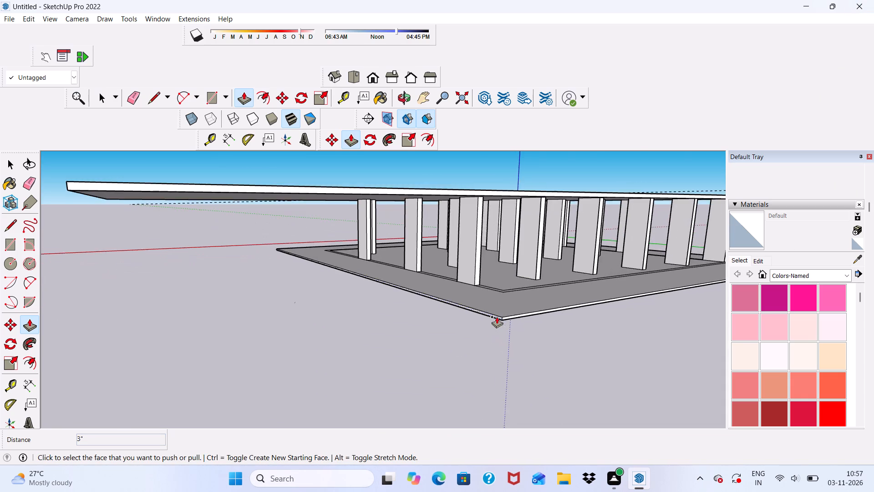
pyautogui.scroll(14, 497, 317)
pyautogui.click(495, 325)
pyautogui.scroll(-2, 411, 350)
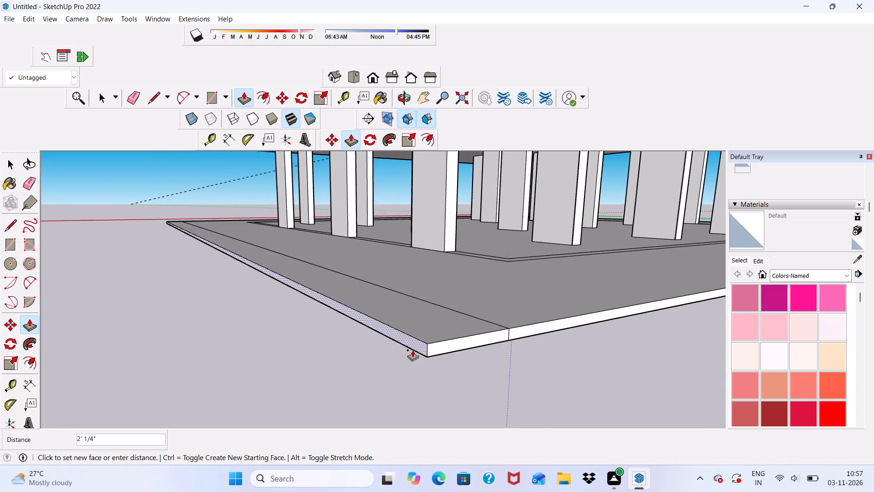
pyautogui.scroll(-10, 412, 350)
pyautogui.scroll(-12, 385, 313)
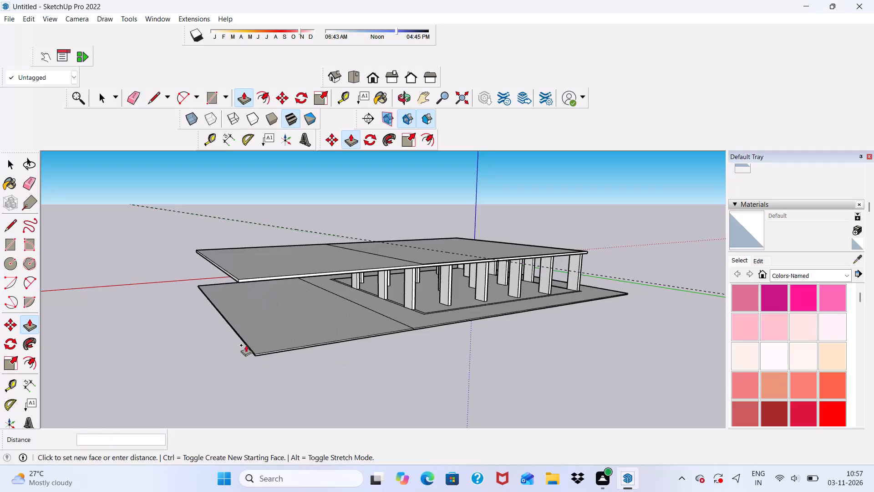
pyautogui.scroll(1, 238, 341)
pyautogui.scroll(5, 241, 263)
pyautogui.click(238, 276)
# Push/Pull the side of the column foot set in the border strip beneath the base inward, past the strip's inner line.
pyautogui.scroll(-4, 306, 292)
pyautogui.moveTo(351, 317); pyautogui.dragTo(214, 362, button='middle')
pyautogui.scroll(6, 435, 354)
pyautogui.moveTo(413, 337); pyautogui.dragTo(415, 303, button='middle')
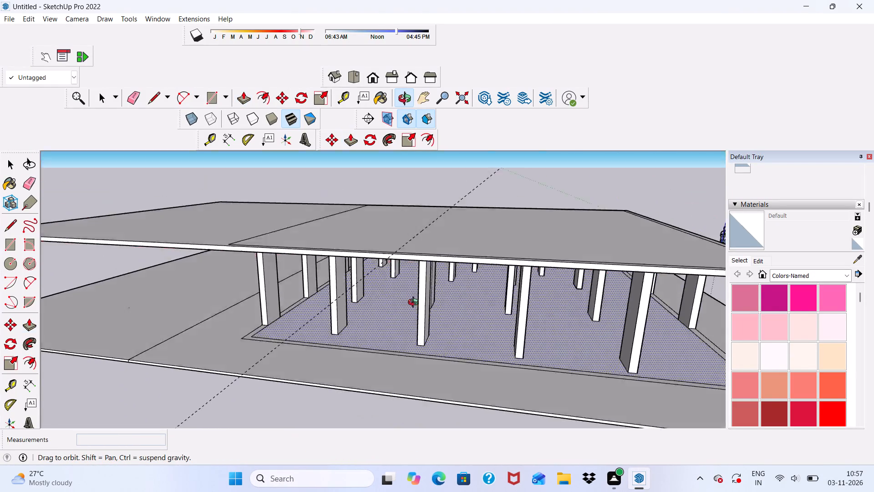
pyautogui.moveTo(415, 303); pyautogui.dragTo(486, 307, button='middle')
pyautogui.moveTo(434, 346); pyautogui.dragTo(404, 255, button='middle')
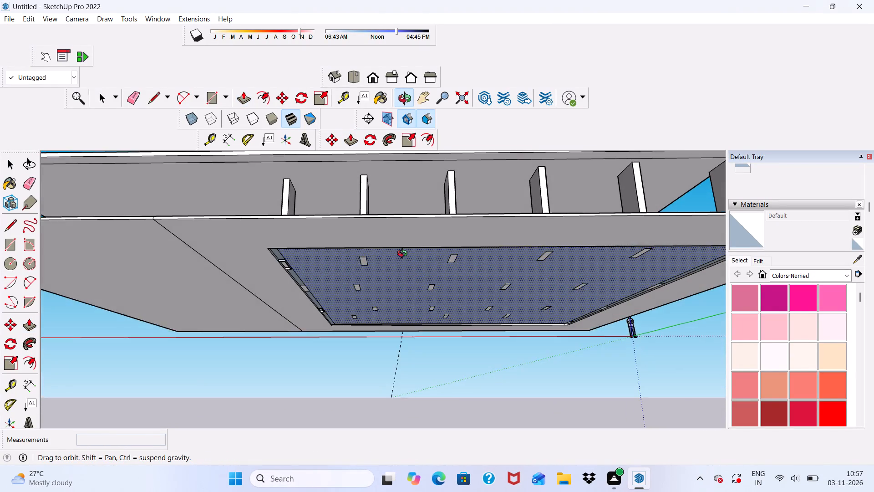
pyautogui.moveTo(404, 255); pyautogui.dragTo(414, 217, button='middle')
pyautogui.scroll(5, 379, 222)
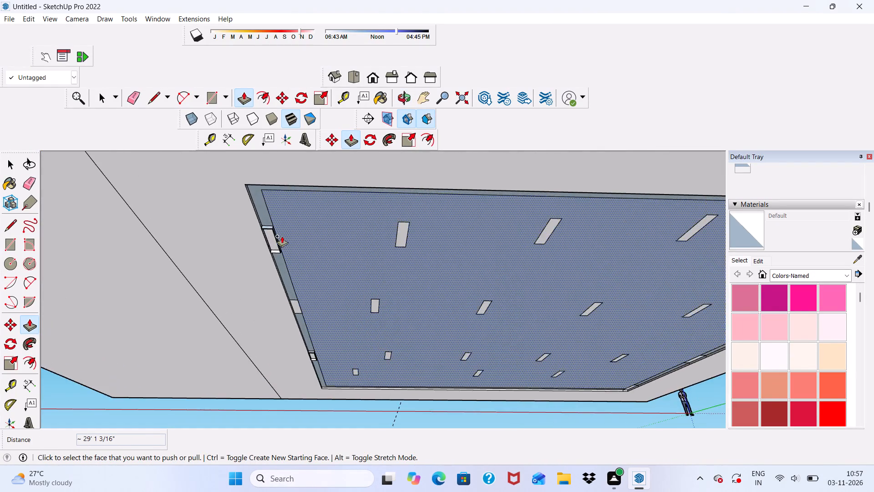
pyautogui.scroll(13, 257, 244)
pyautogui.click(251, 241)
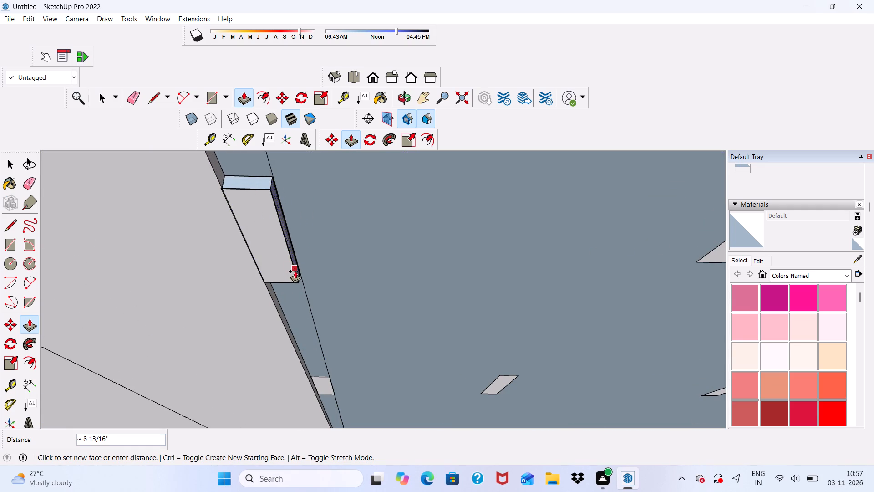
pyautogui.click(313, 297)
# Push/Pull the recessed border strips and the inner floor face beneath the base by 3", flush with the outer underside.
pyautogui.click(300, 323)
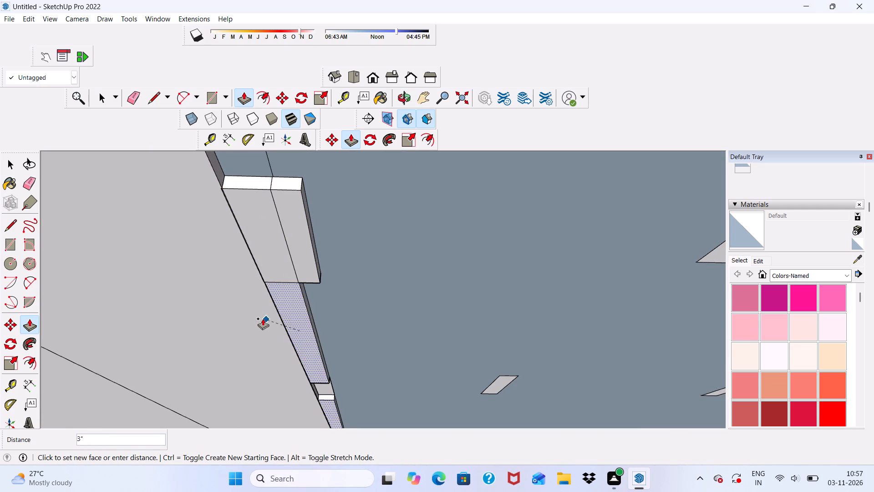
pyautogui.click(254, 312)
pyautogui.click(366, 300)
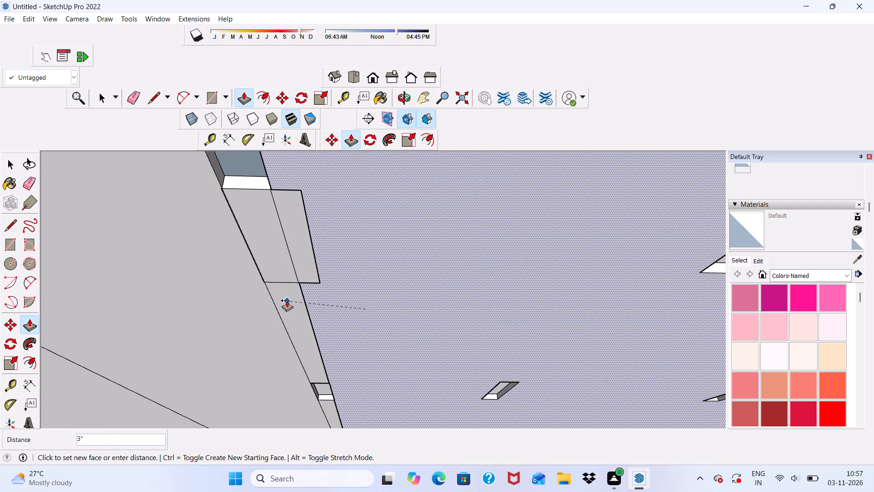
pyautogui.click(286, 300)
pyautogui.scroll(-5, 292, 292)
pyautogui.click(273, 210)
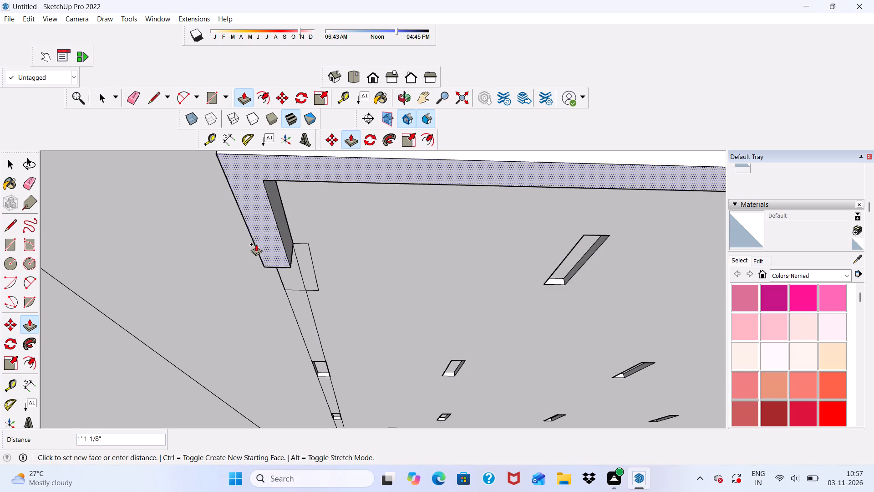
pyautogui.click(229, 229)
# Push/Pull the recessed bottom face of the nearest interior column by 3", flush with the base's underside.
pyautogui.scroll(-9, 263, 232)
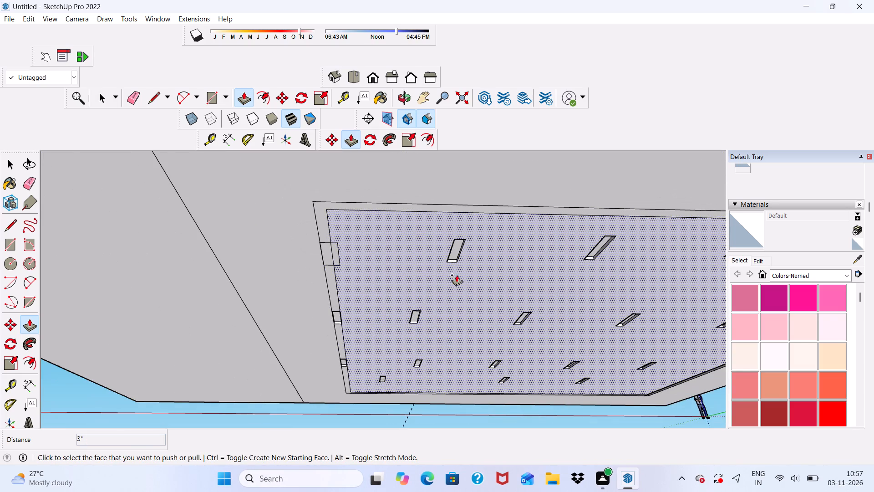
pyautogui.moveTo(499, 288); pyautogui.dragTo(471, 248, button='middle')
pyautogui.scroll(5, 418, 198)
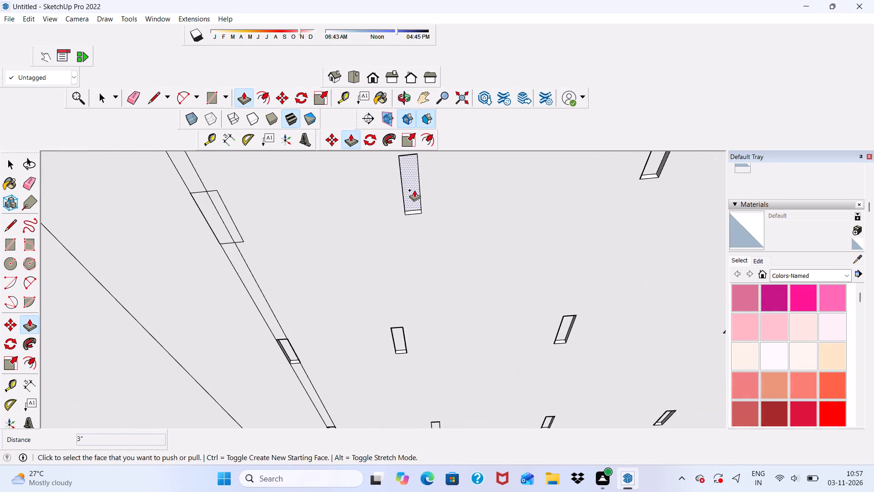
pyautogui.click(414, 187)
pyautogui.click(376, 205)
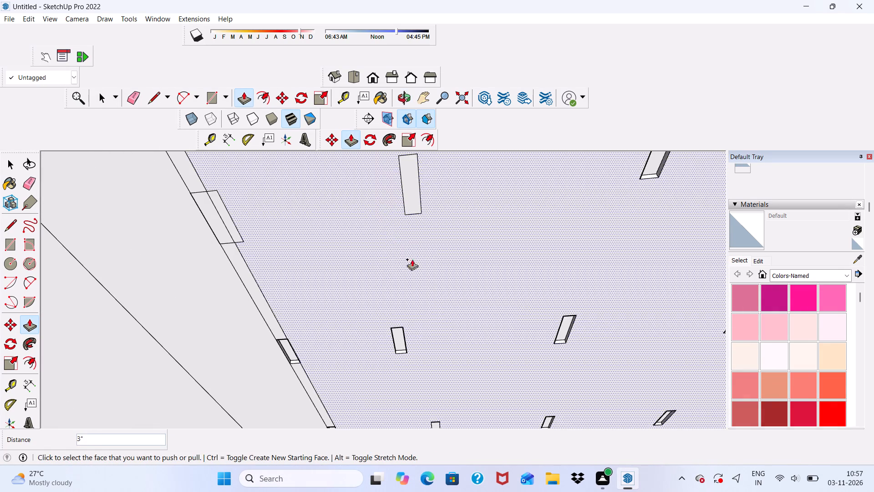
# Push/Pull the recessed bottom face of the next interior column beside the extension-side border strip by 3", flush with the base's underside.
pyautogui.scroll(6, 409, 343)
pyautogui.click(396, 336)
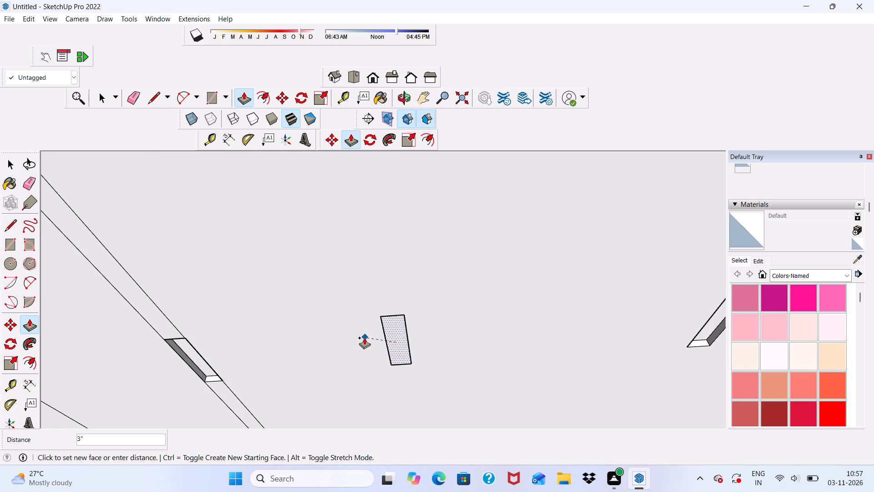
pyautogui.click(361, 333)
# Push/Pull the next two recessed column feet in the extension-side border strip by 3", flush with the base's underside.
pyautogui.scroll(-6, 387, 290)
pyautogui.scroll(-1, 354, 313)
pyautogui.scroll(6, 231, 352)
pyautogui.scroll(5, 323, 343)
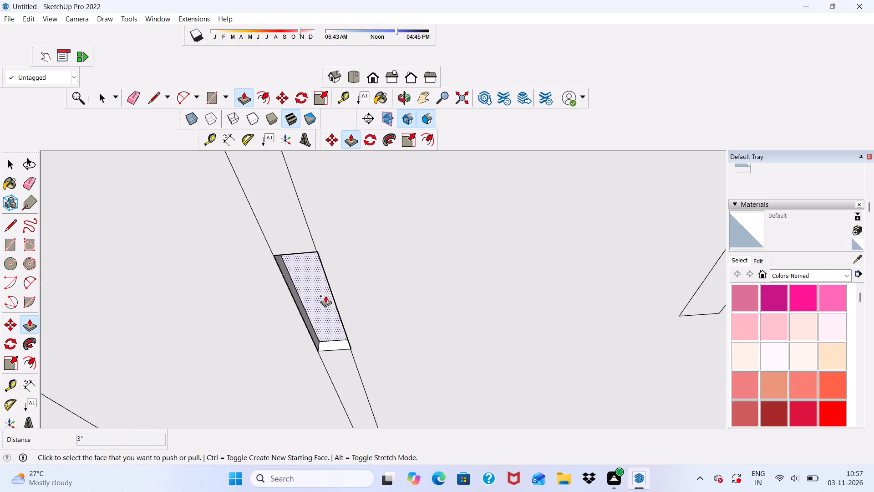
pyautogui.click(326, 294)
pyautogui.click(266, 295)
pyautogui.scroll(-13, 330, 261)
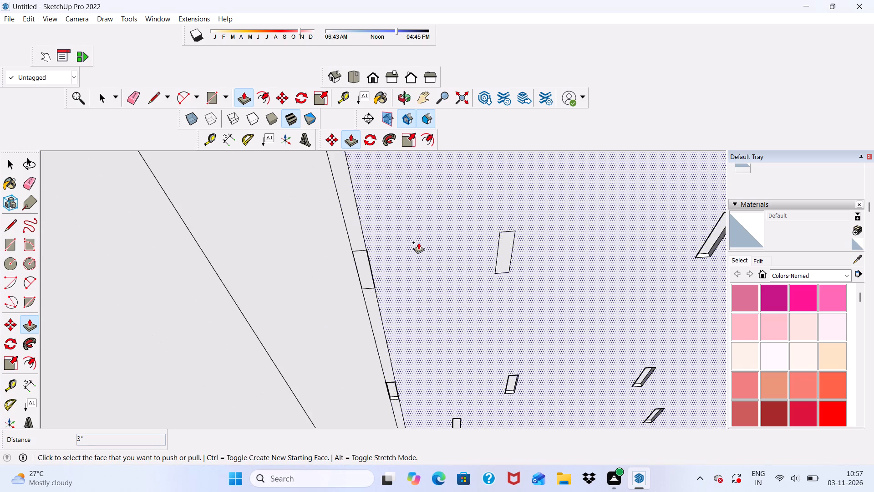
pyautogui.scroll(-9, 418, 242)
pyautogui.scroll(20, 468, 337)
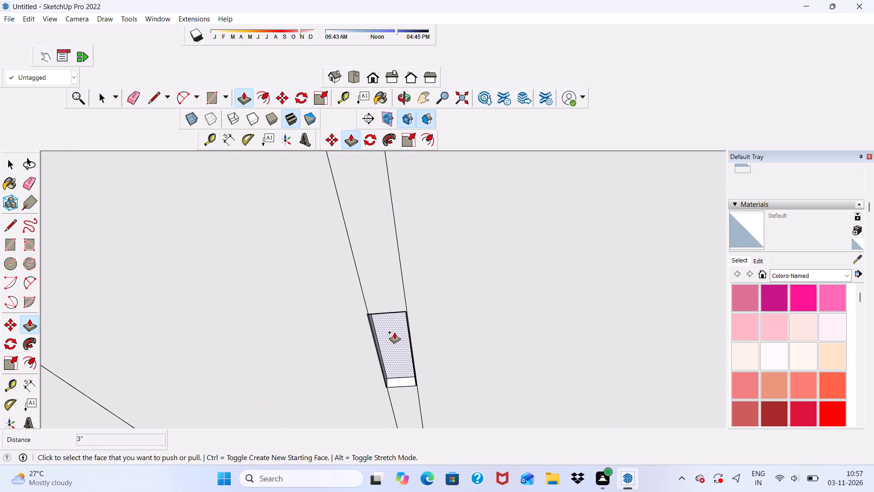
pyautogui.click(394, 332)
pyautogui.click(343, 328)
# Push/Pull the recessed bottom faces of the next two interior columns near the extension-side border strip by 3", flush with the underside.
pyautogui.scroll(-10, 404, 282)
pyautogui.scroll(7, 493, 343)
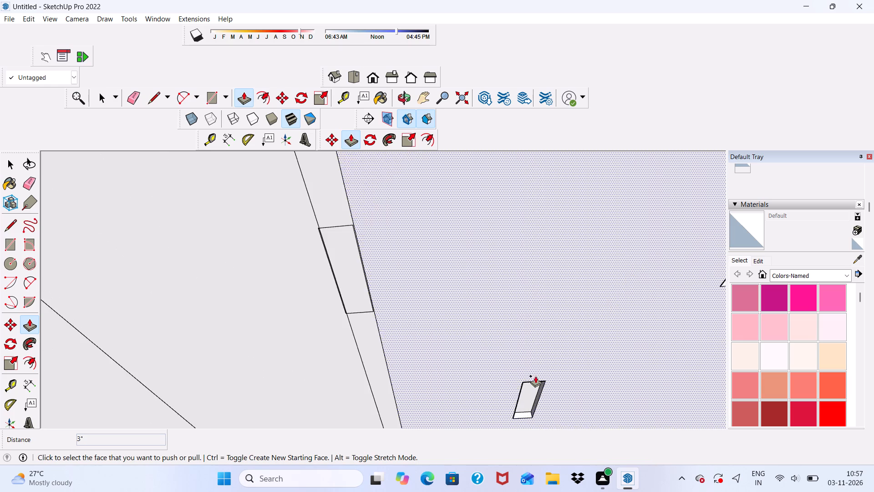
pyautogui.scroll(3, 535, 376)
pyautogui.click(530, 395)
pyautogui.click(469, 390)
pyautogui.scroll(-6, 459, 296)
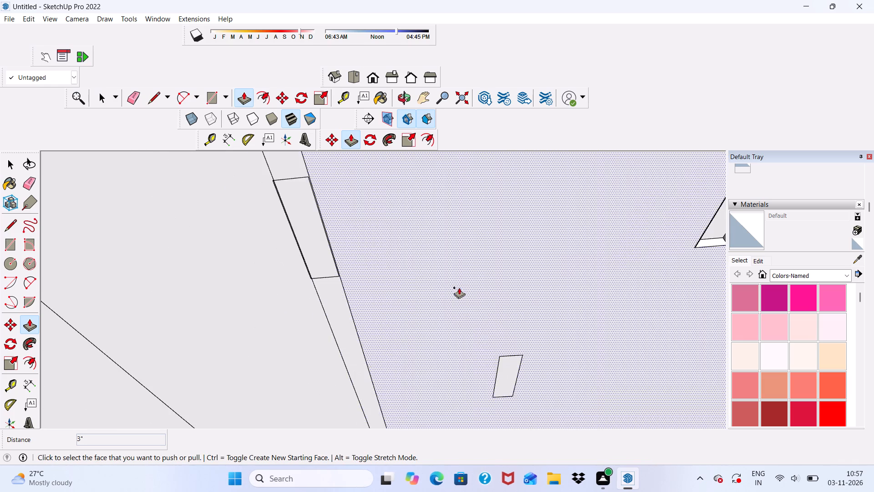
pyautogui.scroll(-8, 459, 287)
pyautogui.scroll(9, 594, 261)
pyautogui.click(568, 261)
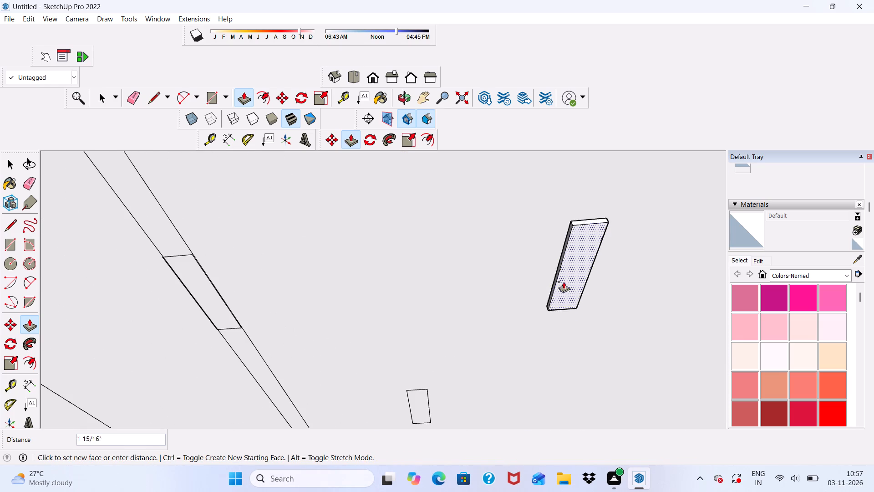
pyautogui.click(518, 295)
# Push/Pull the recessed bottom faces of two interior columns one position further in from the extension side, near the far end, by 3".
pyautogui.scroll(-11, 507, 286)
pyautogui.scroll(-5, 462, 285)
pyautogui.scroll(4, 602, 299)
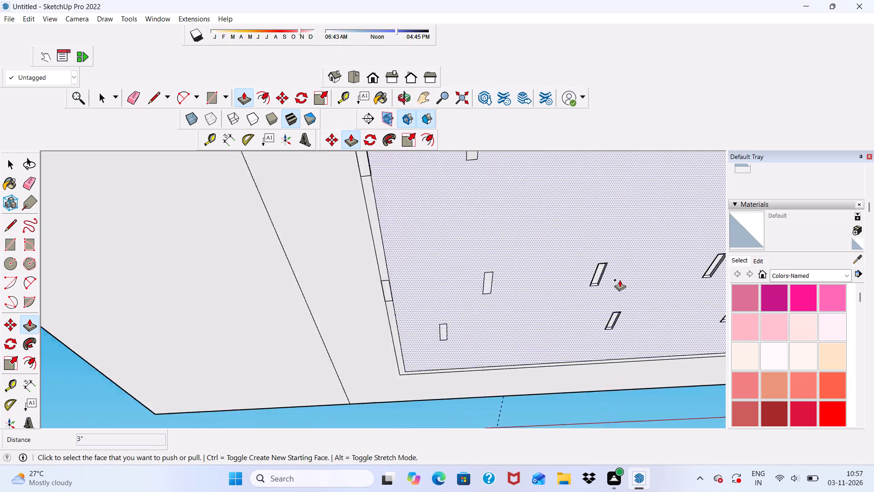
pyautogui.scroll(8, 620, 280)
pyautogui.click(587, 261)
pyautogui.click(538, 294)
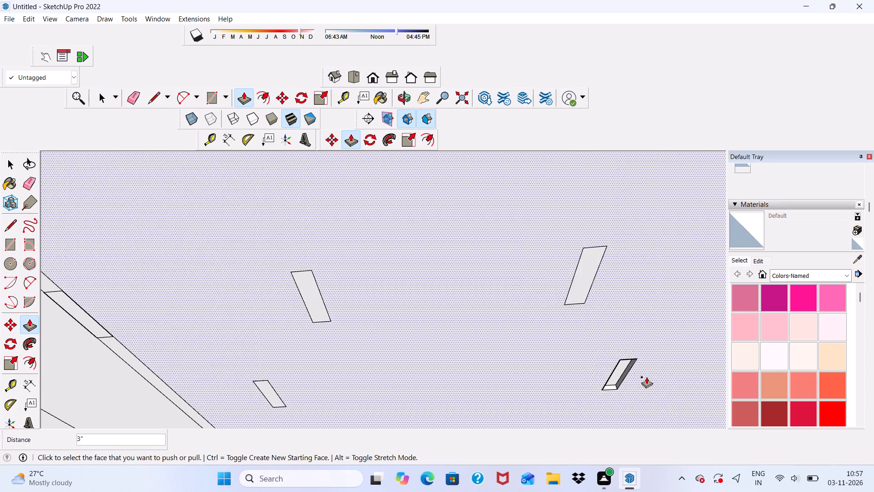
pyautogui.scroll(3, 670, 405)
pyautogui.scroll(5, 619, 368)
pyautogui.click(599, 354)
pyautogui.click(555, 362)
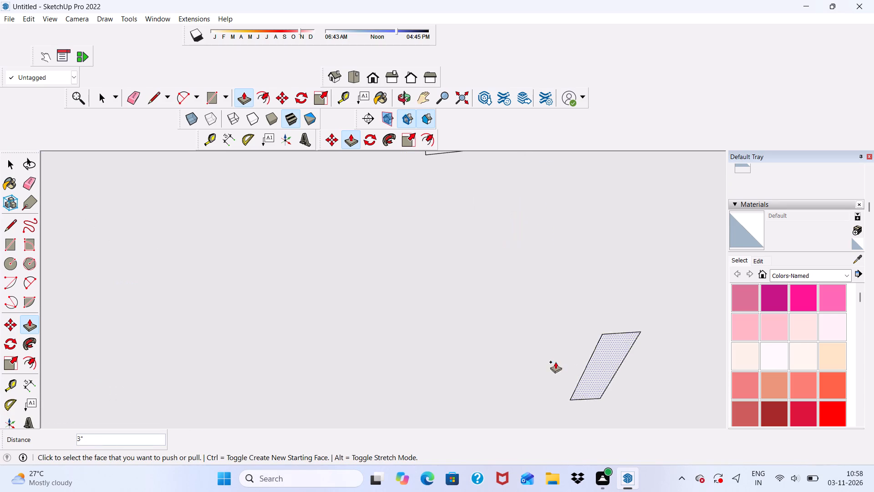
# Push/Pull the recessed bottom faces of the two middle-row interior columns nearest the opposite border strip by 3", flush with the underside.
pyautogui.scroll(-10, 549, 350)
pyautogui.scroll(-14, 481, 311)
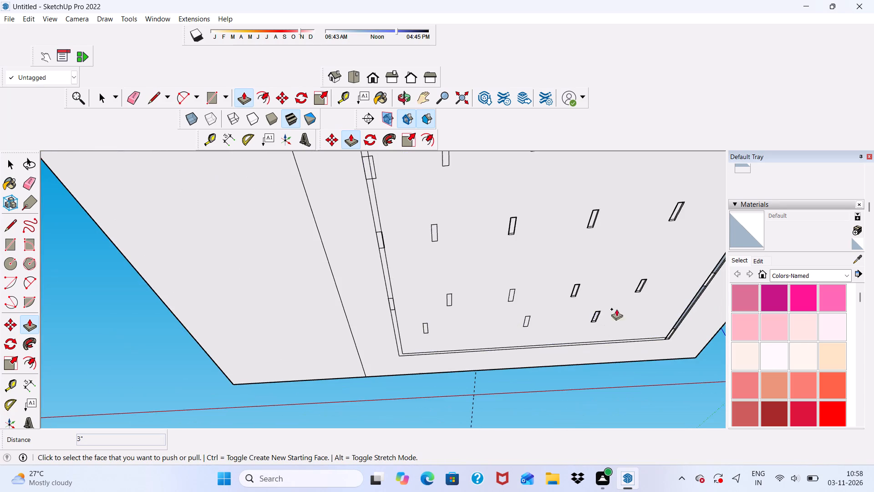
pyautogui.scroll(15, 688, 200)
pyautogui.click(661, 213)
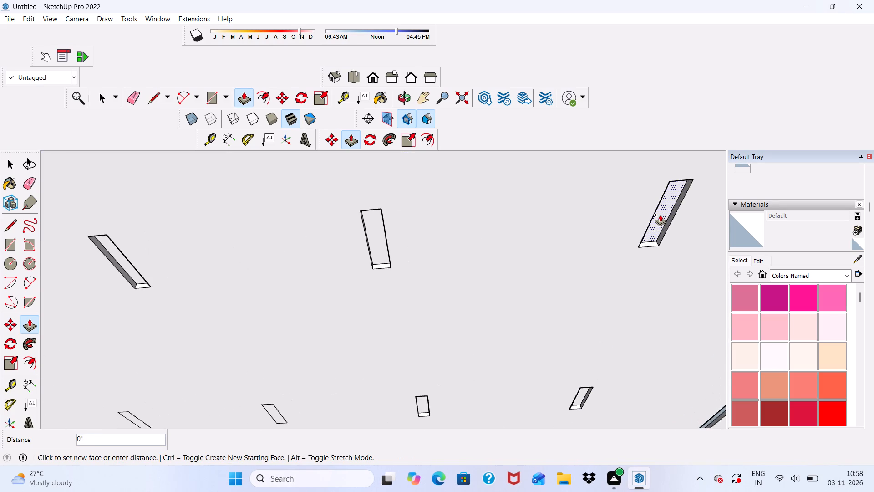
pyautogui.click(630, 250)
pyautogui.scroll(-6, 610, 220)
pyautogui.scroll(9, 613, 366)
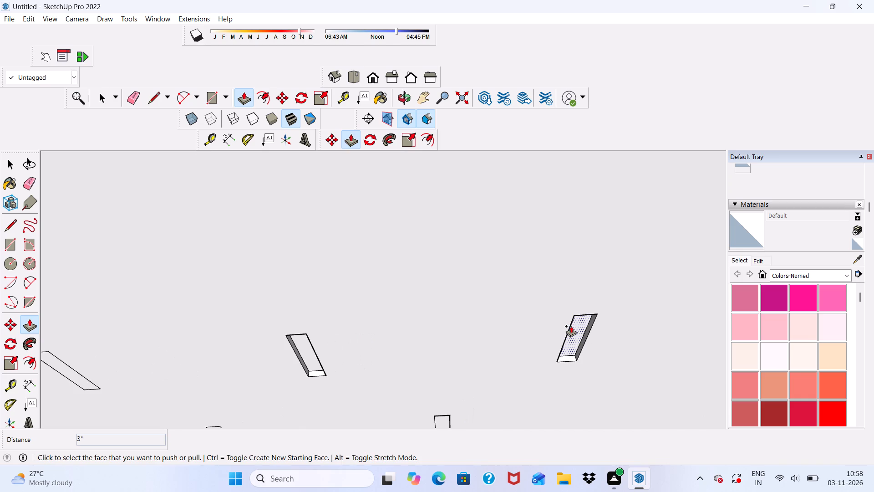
pyautogui.click(579, 328)
pyautogui.click(529, 341)
# Push/Pull the two remaining recessed interior column bottoms in the two rows nearest the far end flush with the base's underside.
pyautogui.scroll(-10, 554, 276)
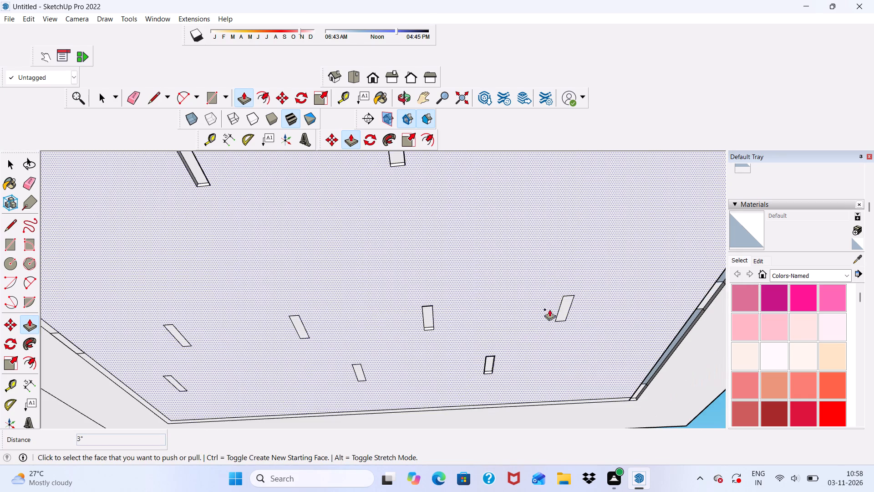
pyautogui.scroll(5, 513, 370)
pyautogui.click(481, 354)
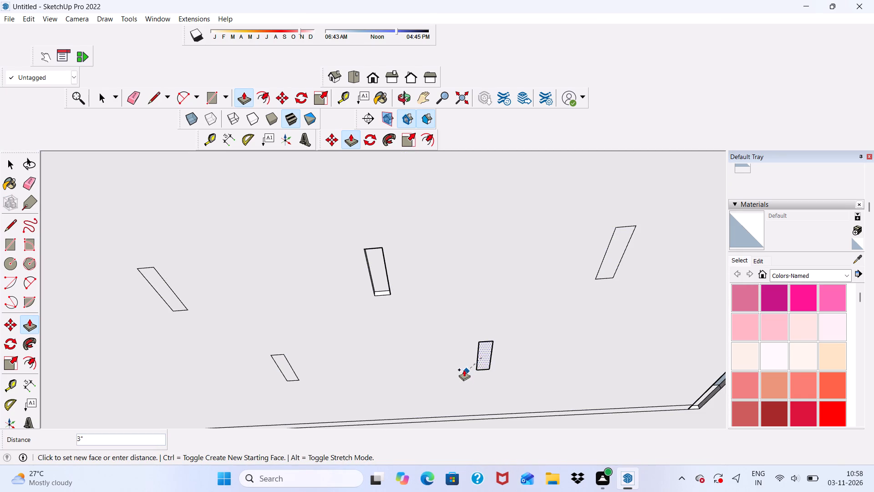
pyautogui.click(462, 367)
pyautogui.click(373, 260)
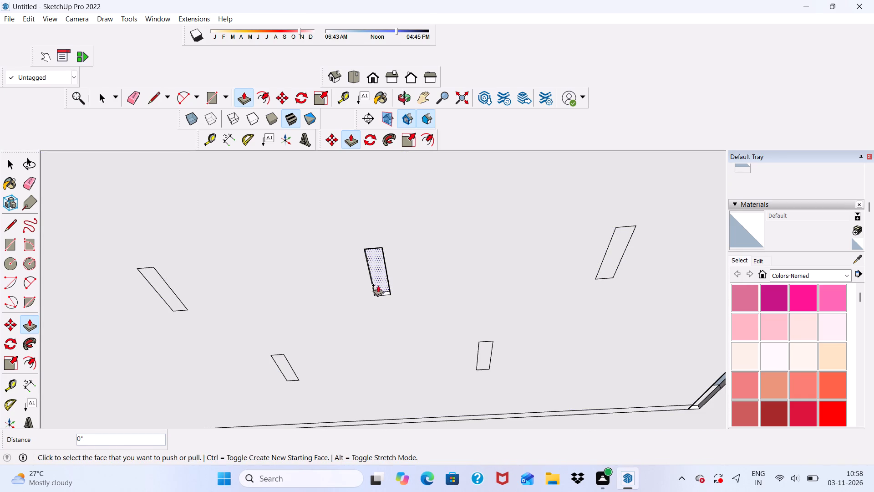
pyautogui.click(381, 278)
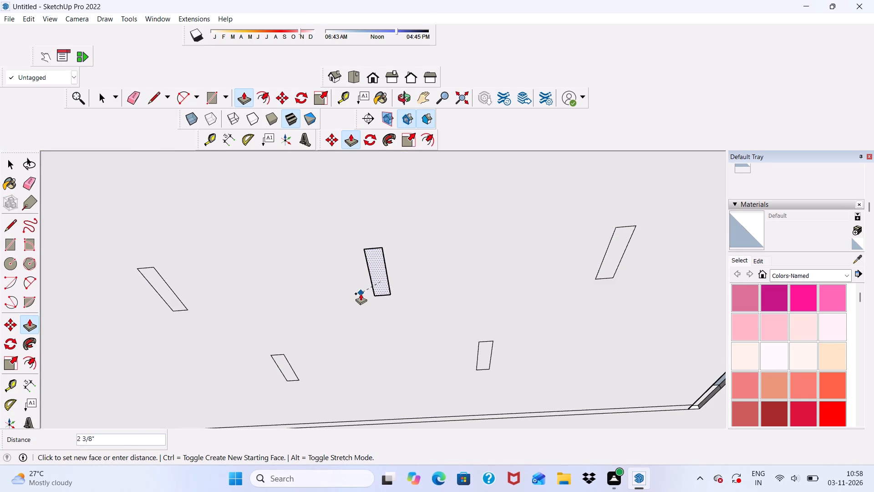
pyautogui.click(361, 293)
# Push/Pull two adjoining recessed sections of the border strip opposite the extension by 3", flush with the base's underside.
pyautogui.scroll(-11, 376, 291)
pyautogui.scroll(10, 589, 265)
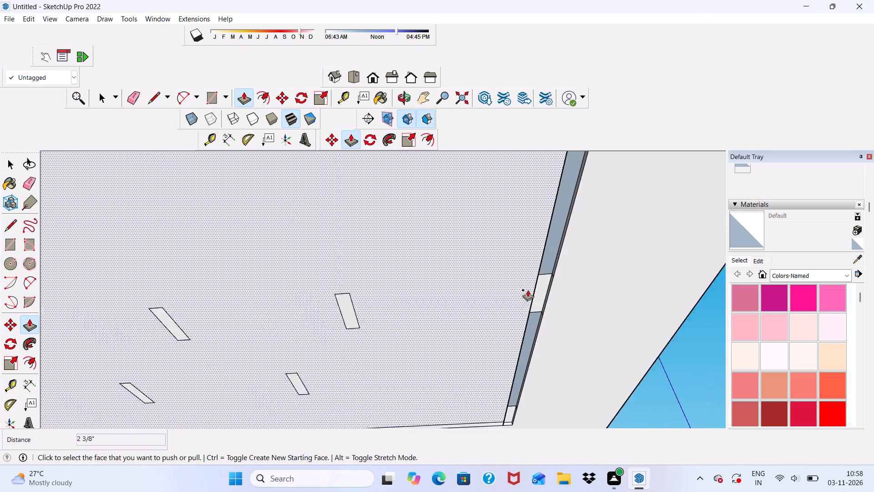
pyautogui.scroll(2, 528, 290)
pyautogui.moveTo(569, 332); pyautogui.dragTo(545, 404, button='middle')
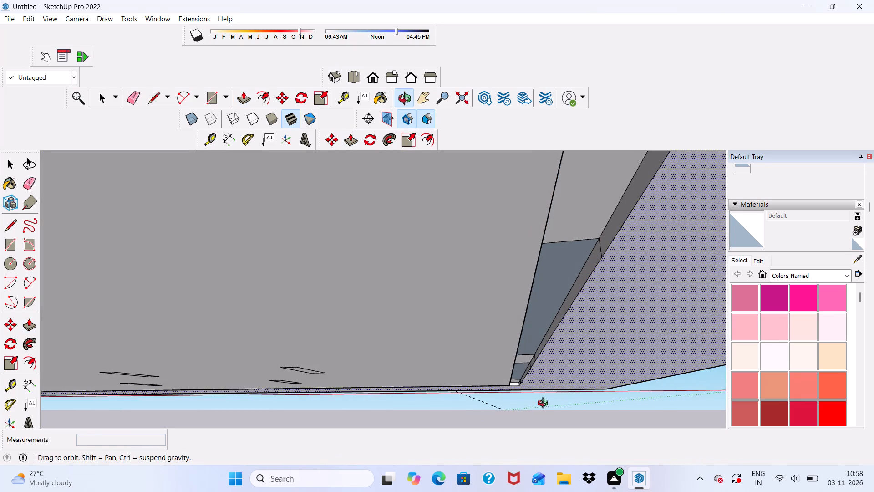
pyautogui.moveTo(545, 404); pyautogui.dragTo(543, 402, button='middle')
pyautogui.click(526, 285)
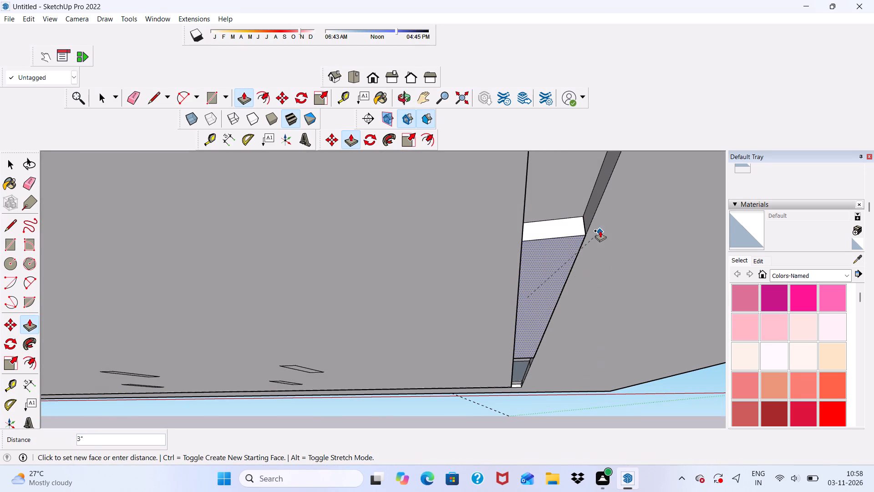
pyautogui.click(600, 231)
pyautogui.click(557, 203)
pyautogui.click(501, 242)
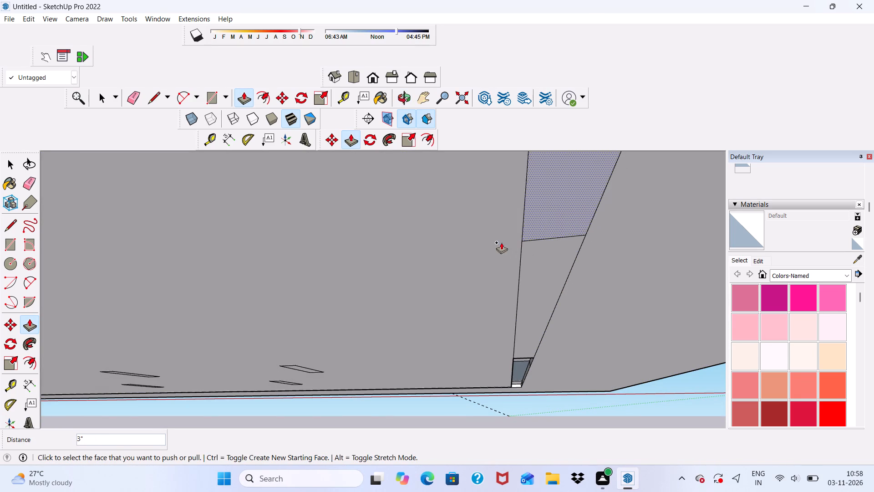
# Push/Pull the next two recessed sections of the opposite border strip, toward the far corner, by 3", flush with the underside.
pyautogui.scroll(3, 526, 374)
pyautogui.click(517, 357)
pyautogui.click(462, 345)
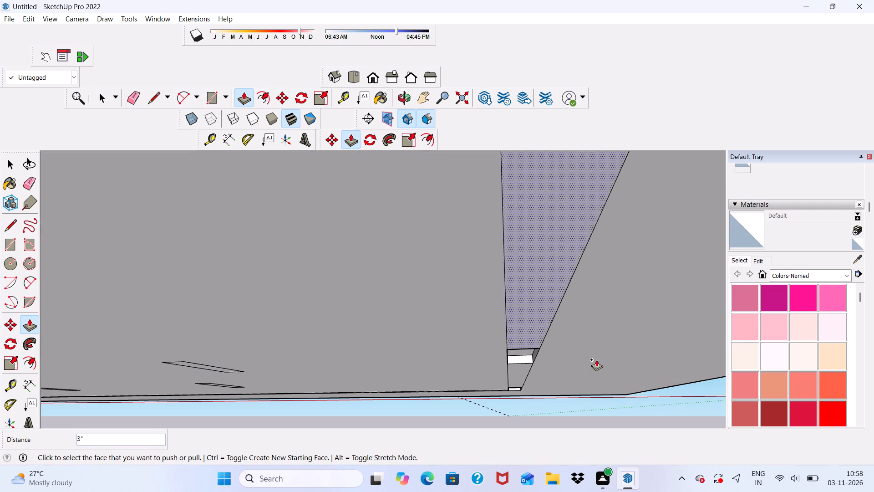
pyautogui.scroll(8, 563, 360)
pyautogui.click(514, 344)
pyautogui.click(442, 333)
# Push/Pull the end face of the recess at the opposite strip's far corner about 3' 1 7/8" along the strip to fill the gap.
pyautogui.scroll(-2, 468, 323)
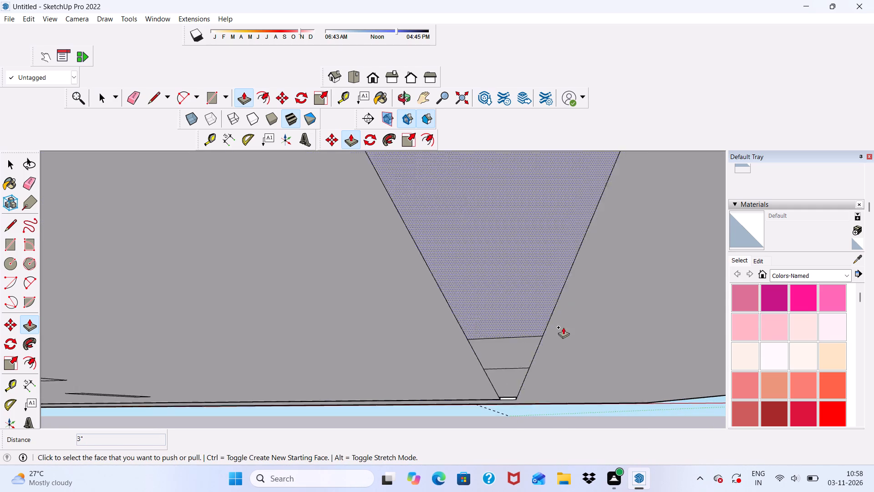
pyautogui.scroll(-8, 563, 327)
pyautogui.moveTo(555, 321); pyautogui.dragTo(538, 333, button='middle')
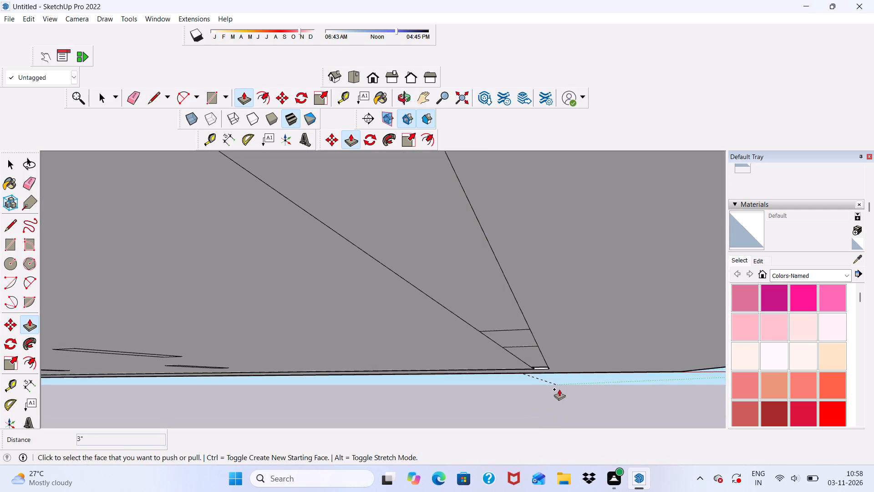
pyautogui.scroll(5, 544, 441)
pyautogui.scroll(11, 542, 364)
pyautogui.click(531, 350)
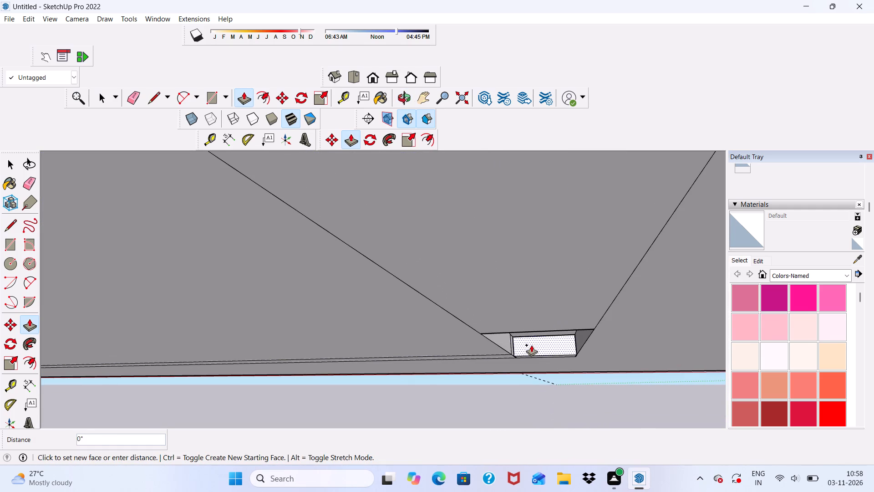
pyautogui.click(486, 333)
# Push/Pull the two remaining recessed sections at the near end of the opposite border strip by 3", flush with the base's underside.
pyautogui.scroll(-7, 518, 336)
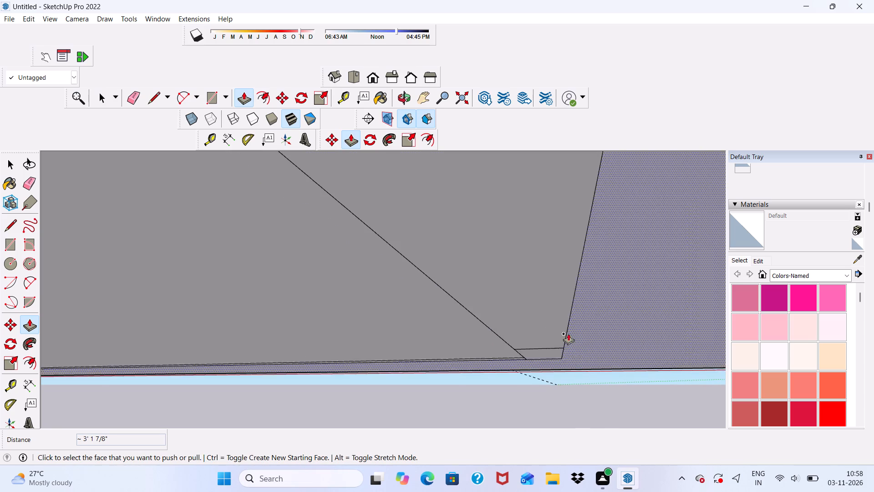
pyautogui.scroll(-9, 568, 333)
pyautogui.scroll(-4, 579, 409)
pyautogui.scroll(-8, 568, 359)
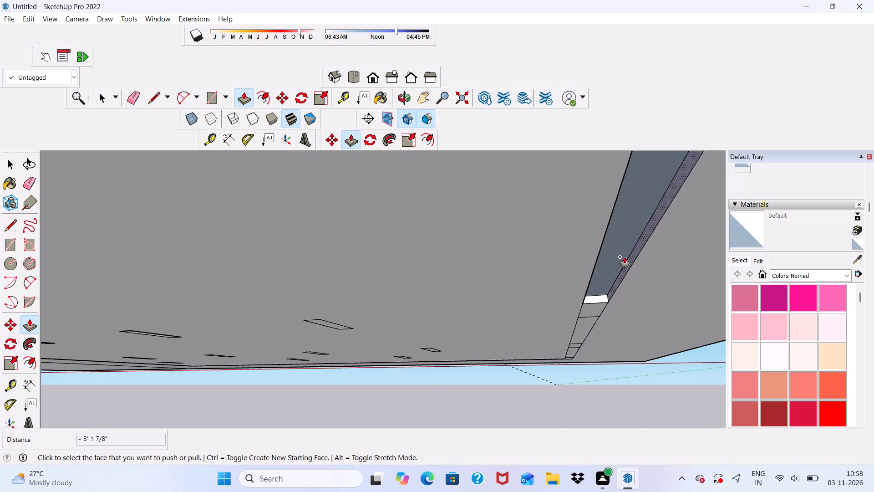
pyautogui.scroll(4, 626, 247)
pyautogui.click(612, 239)
pyautogui.click(561, 266)
pyautogui.scroll(-6, 567, 284)
pyautogui.scroll(-2, 624, 318)
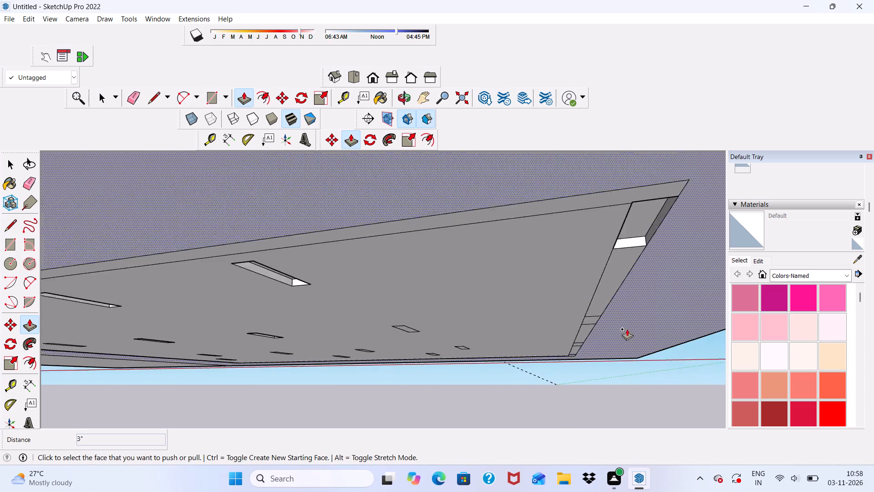
pyautogui.scroll(-2, 627, 329)
pyautogui.scroll(5, 641, 253)
pyautogui.click(636, 250)
pyautogui.click(606, 265)
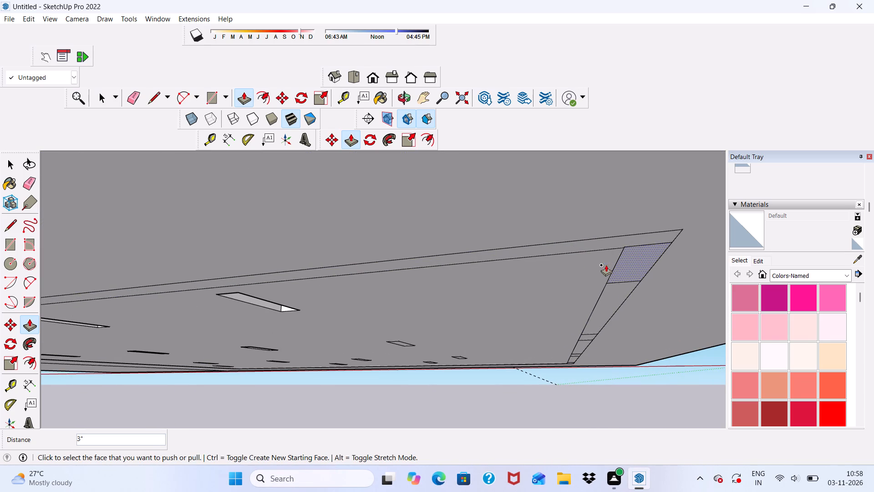
# Push/Pull the recessed bottom faces of the two near-row interior columns closest to the opposite border strip by 3", flush with the underside.
pyautogui.scroll(9, 259, 306)
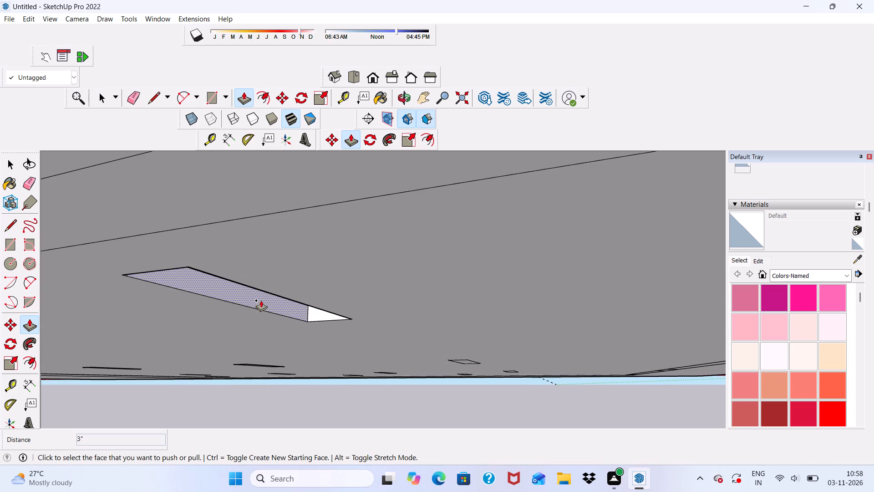
pyautogui.moveTo(264, 298); pyautogui.dragTo(326, 285, button='middle')
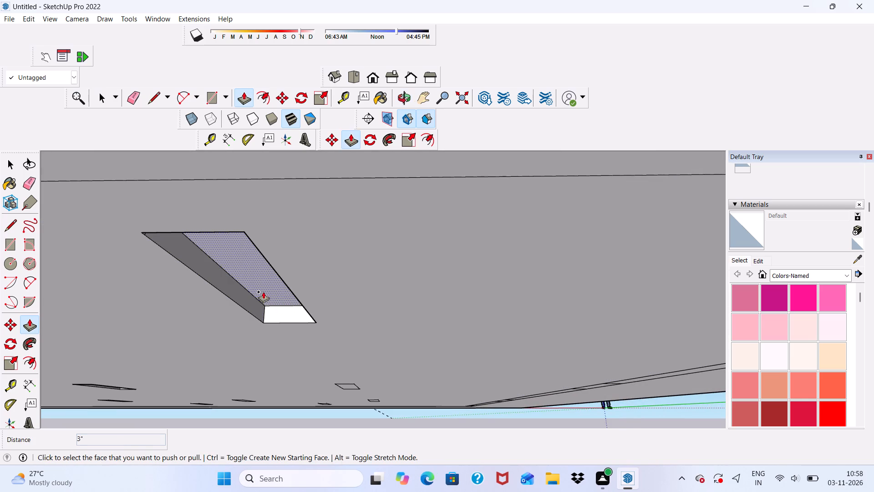
pyautogui.click(263, 292)
pyautogui.click(195, 308)
pyautogui.scroll(-6, 309, 306)
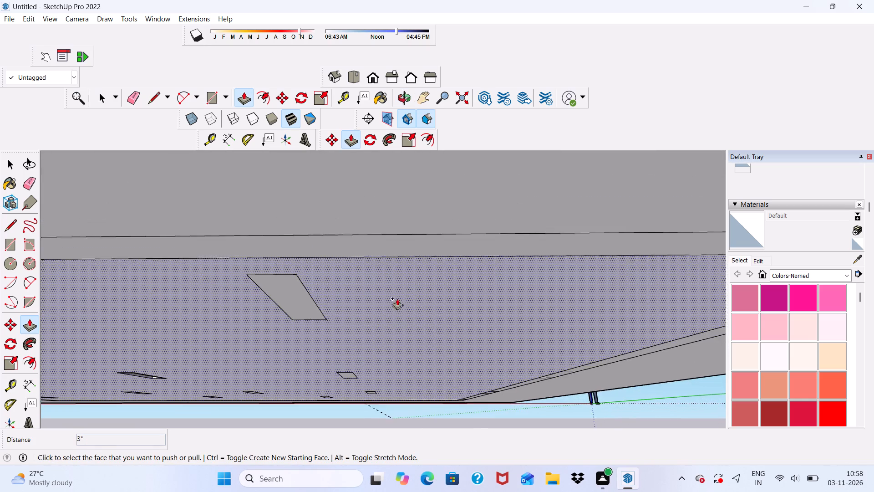
pyautogui.scroll(-9, 397, 298)
pyautogui.scroll(1, 775, 216)
pyautogui.scroll(-8, 473, 264)
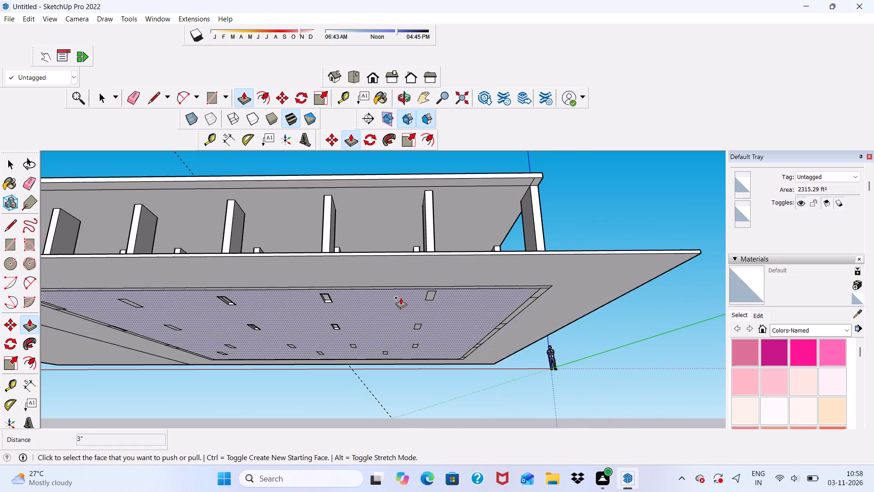
pyautogui.scroll(14, 334, 304)
pyautogui.click(322, 292)
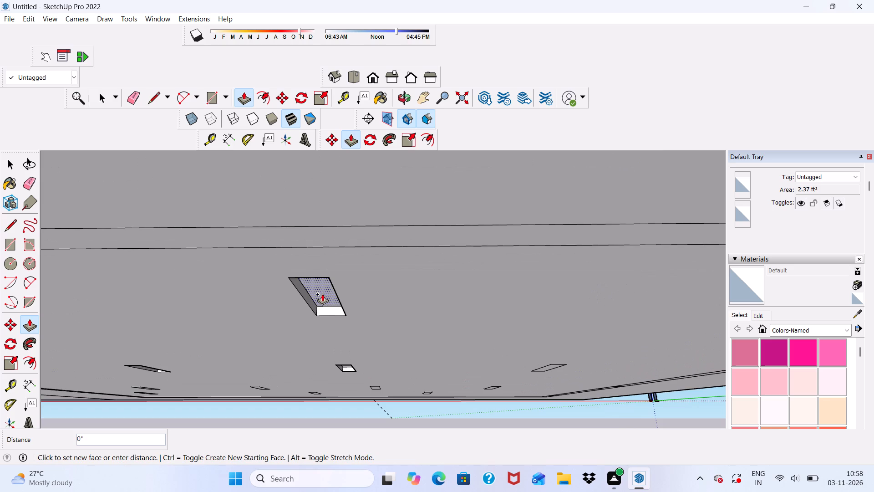
pyautogui.click(291, 297)
pyautogui.scroll(-10, 351, 282)
pyautogui.scroll(6, 332, 348)
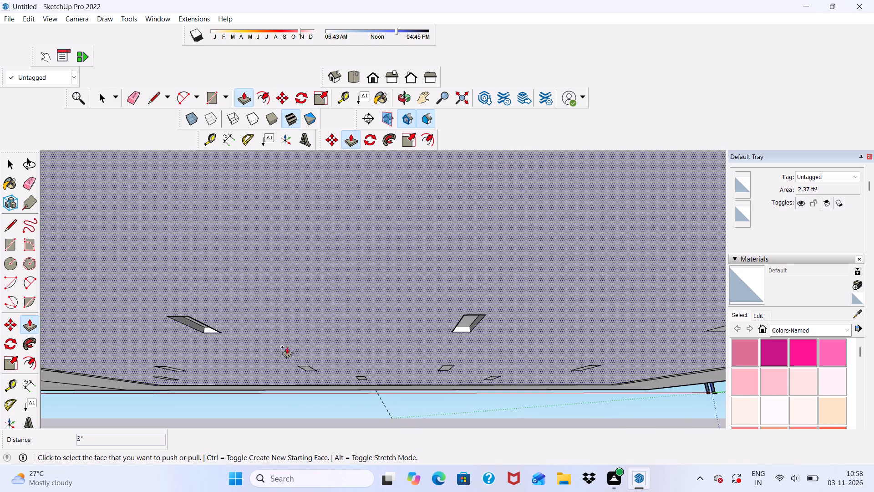
# Push/Pull the recessed bottom faces of the last two interior columns by 3", flush with the base's underside.
pyautogui.scroll(3, 191, 321)
pyautogui.scroll(-1, 211, 335)
pyautogui.moveTo(223, 347); pyautogui.dragTo(282, 291, button='middle')
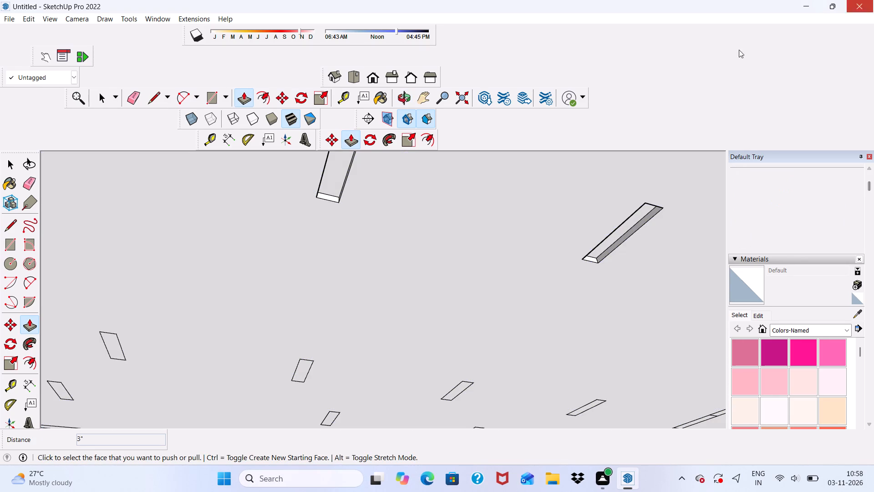
pyautogui.scroll(3, 597, 246)
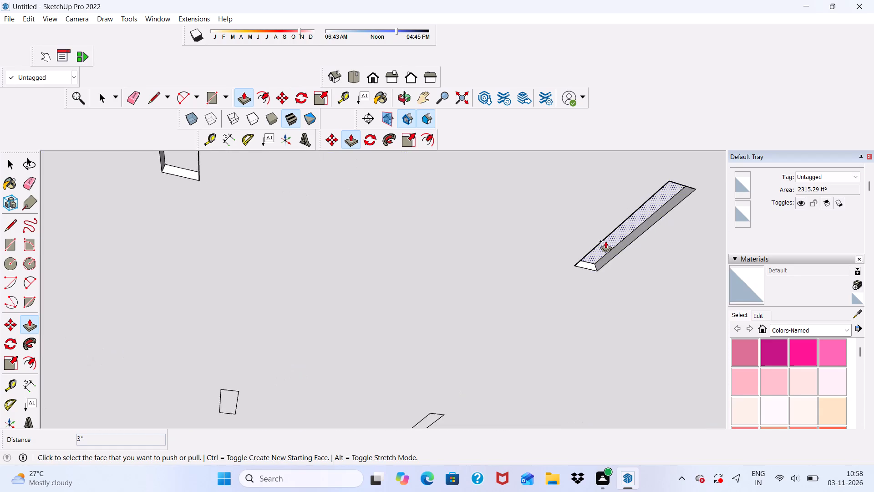
pyautogui.scroll(6, 605, 241)
pyautogui.click(614, 238)
pyautogui.click(525, 286)
pyautogui.scroll(-4, 538, 299)
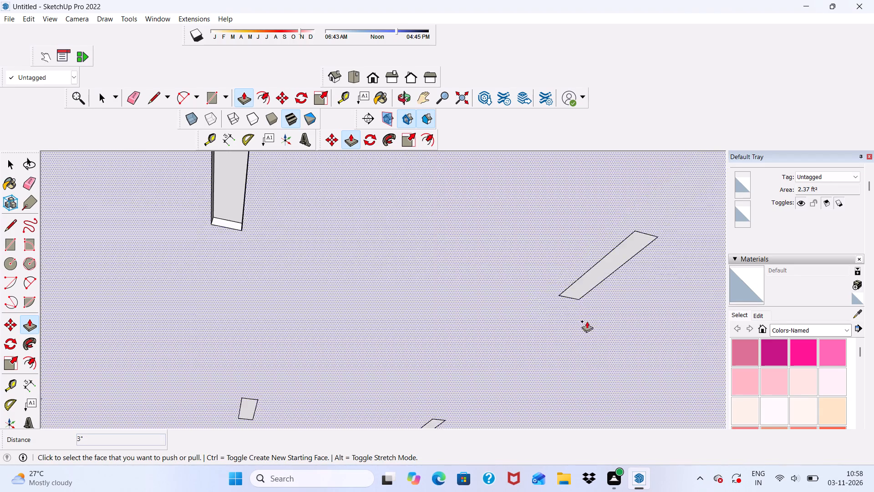
pyautogui.scroll(-7, 587, 321)
pyautogui.scroll(6, 374, 227)
pyautogui.click(376, 226)
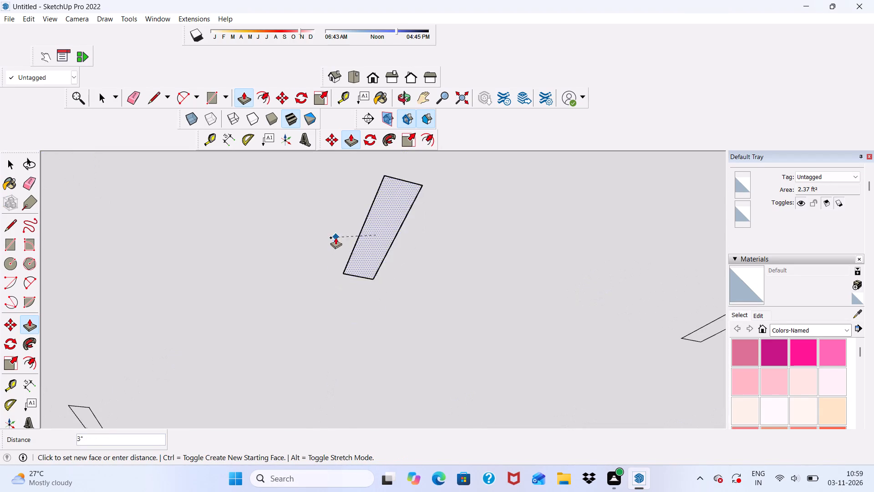
pyautogui.click(335, 237)
pyautogui.scroll(-15, 417, 253)
pyautogui.scroll(6, 315, 236)
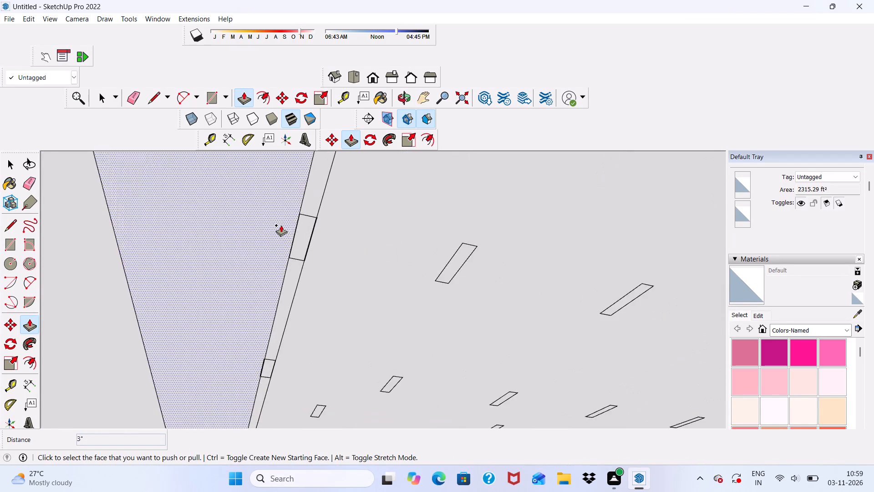
pyautogui.scroll(5, 292, 248)
pyautogui.moveTo(312, 264); pyautogui.dragTo(403, 319, button='middle')
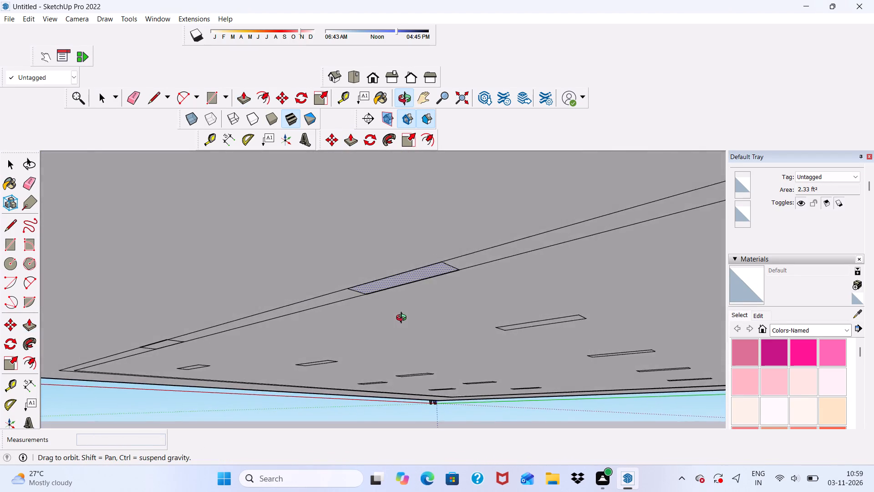
pyautogui.moveTo(403, 319); pyautogui.dragTo(290, 380, button='middle')
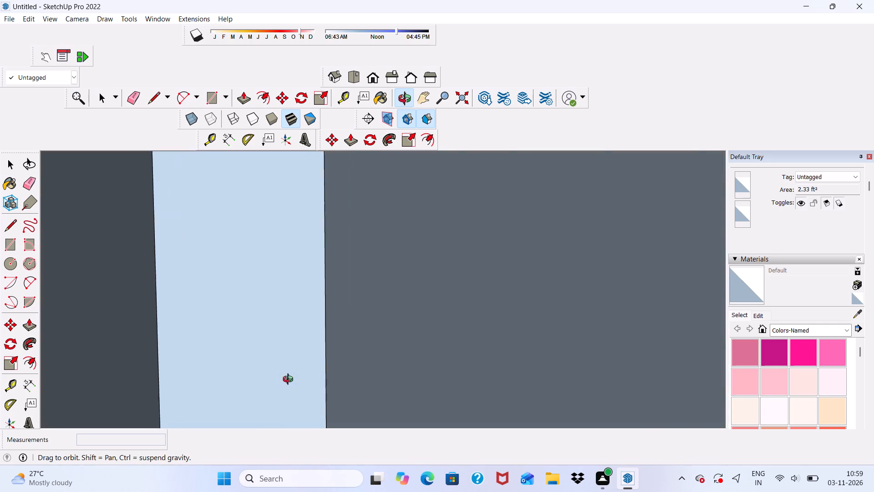
pyautogui.moveTo(290, 380); pyautogui.dragTo(362, 408, button='middle')
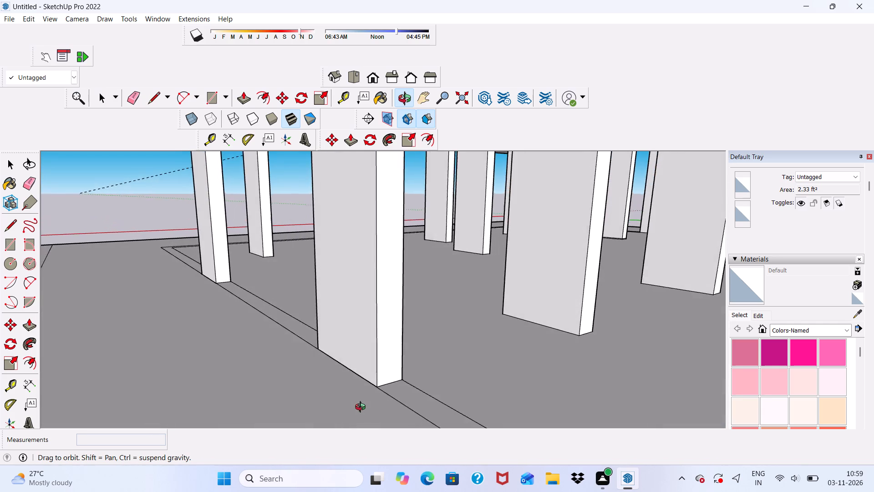
pyautogui.moveTo(362, 408); pyautogui.dragTo(365, 409, button='middle')
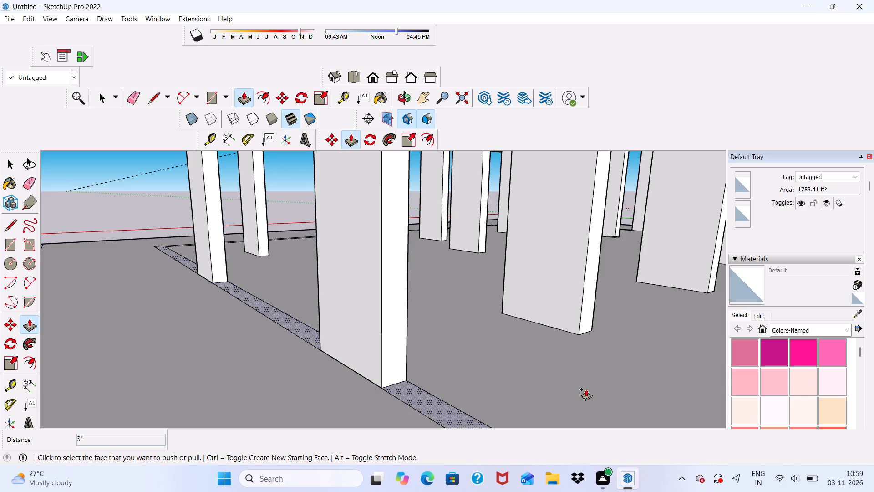
pyautogui.press('space')
# Draw a line about 51' 2 11/16" long across the roof slab along the dashed guide, between the inner border's two long edges.
pyautogui.scroll(-17, 376, 296)
pyautogui.moveTo(431, 323); pyautogui.dragTo(414, 362, button='middle')
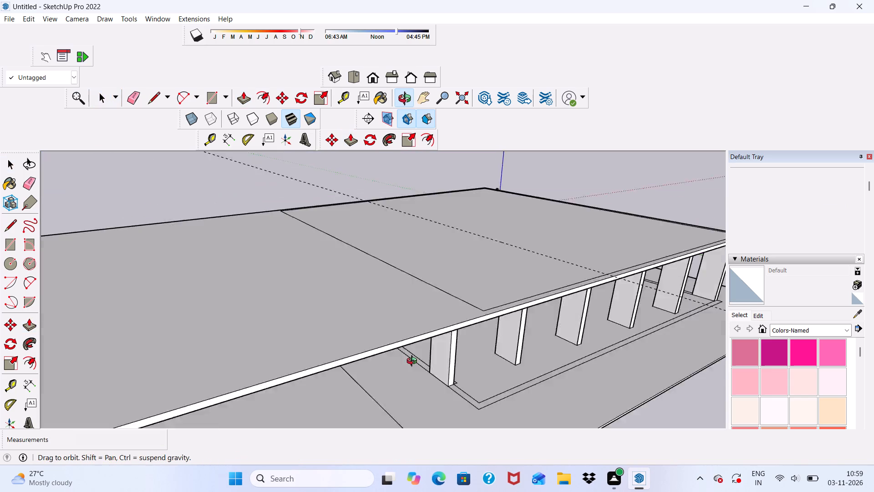
pyautogui.moveTo(414, 362); pyautogui.dragTo(365, 370, button='middle')
pyautogui.scroll(-5, 395, 278)
pyautogui.moveTo(413, 282); pyautogui.dragTo(387, 333, button='middle')
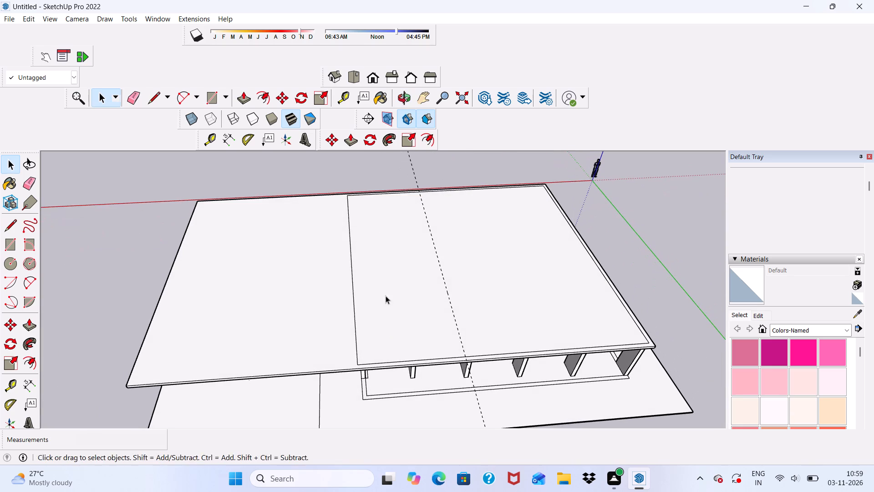
pyautogui.click(147, 98)
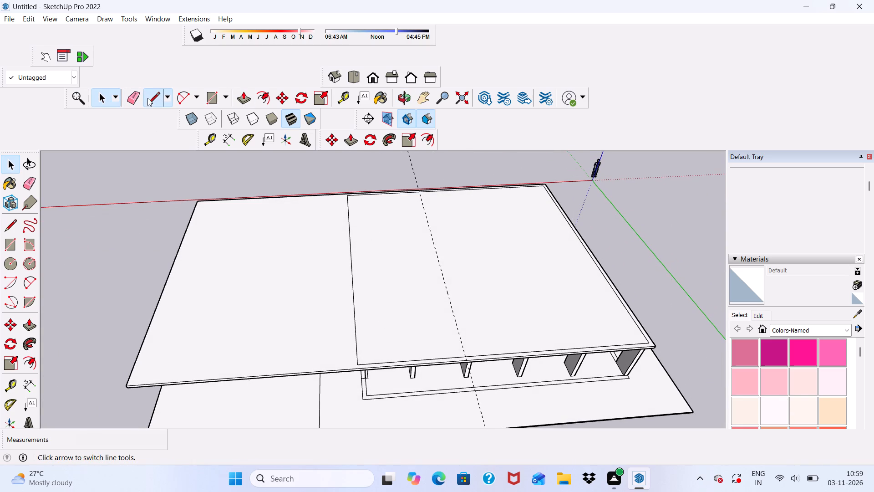
pyautogui.scroll(-2, 193, 138)
pyautogui.moveTo(482, 229); pyautogui.dragTo(486, 315, button='middle')
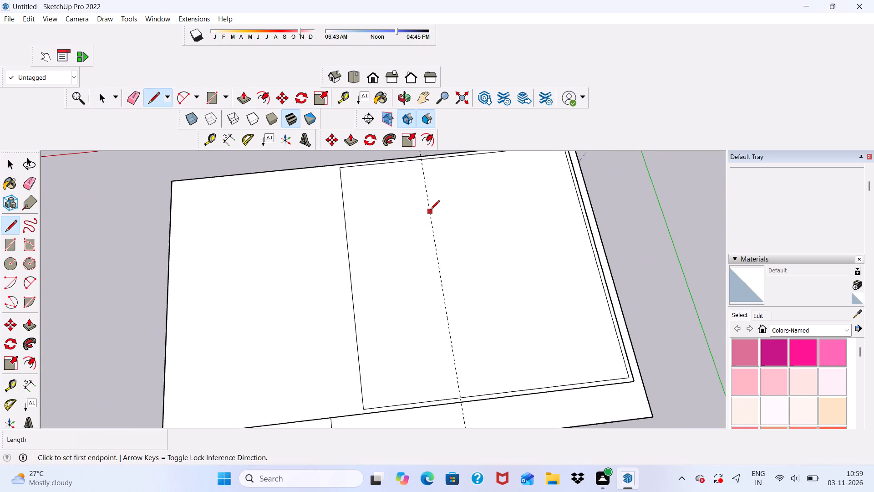
pyautogui.scroll(-4, 427, 187)
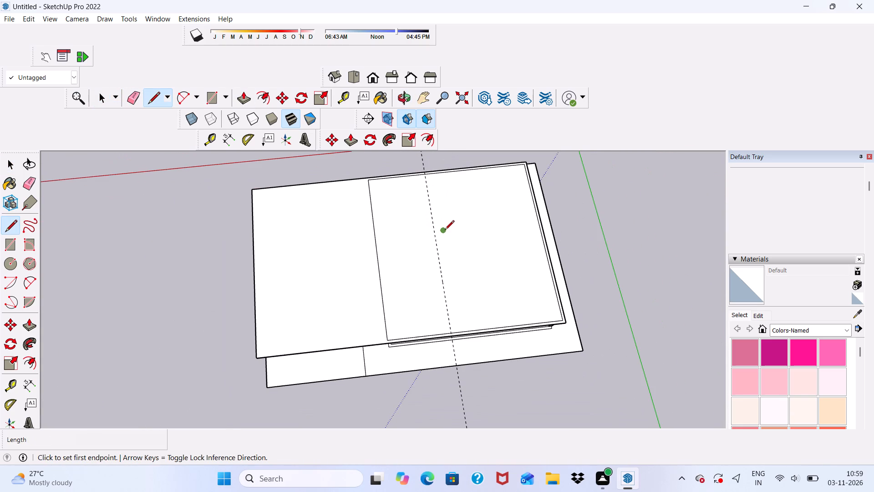
pyautogui.scroll(13, 421, 173)
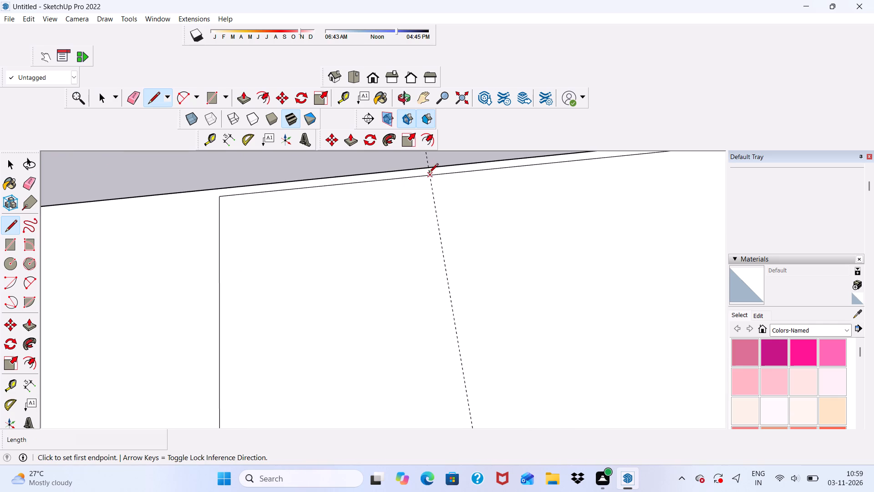
pyautogui.click(429, 175)
pyautogui.scroll(-9, 438, 197)
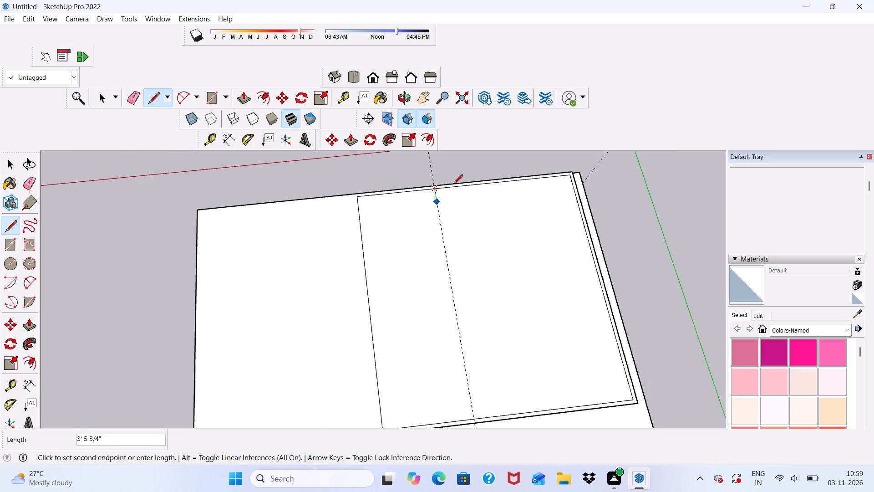
pyautogui.scroll(-6, 453, 184)
pyautogui.scroll(6, 442, 380)
pyautogui.scroll(6, 458, 324)
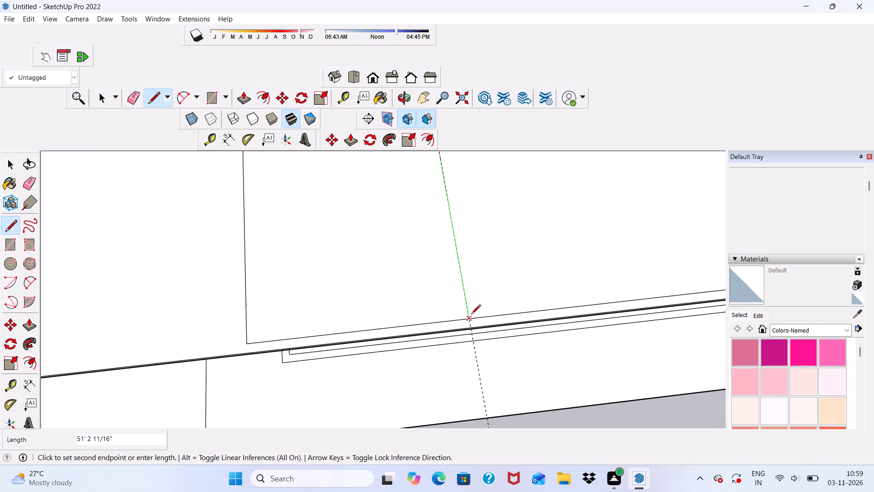
pyautogui.scroll(1, 470, 315)
pyautogui.click(468, 319)
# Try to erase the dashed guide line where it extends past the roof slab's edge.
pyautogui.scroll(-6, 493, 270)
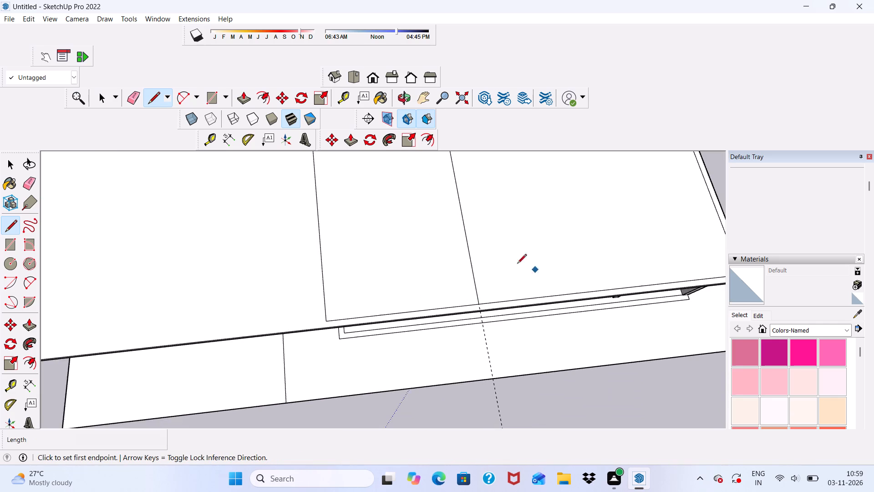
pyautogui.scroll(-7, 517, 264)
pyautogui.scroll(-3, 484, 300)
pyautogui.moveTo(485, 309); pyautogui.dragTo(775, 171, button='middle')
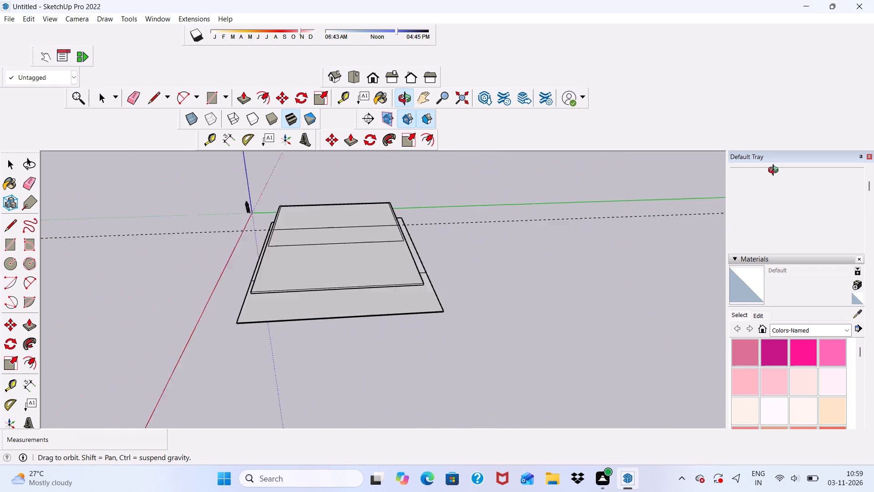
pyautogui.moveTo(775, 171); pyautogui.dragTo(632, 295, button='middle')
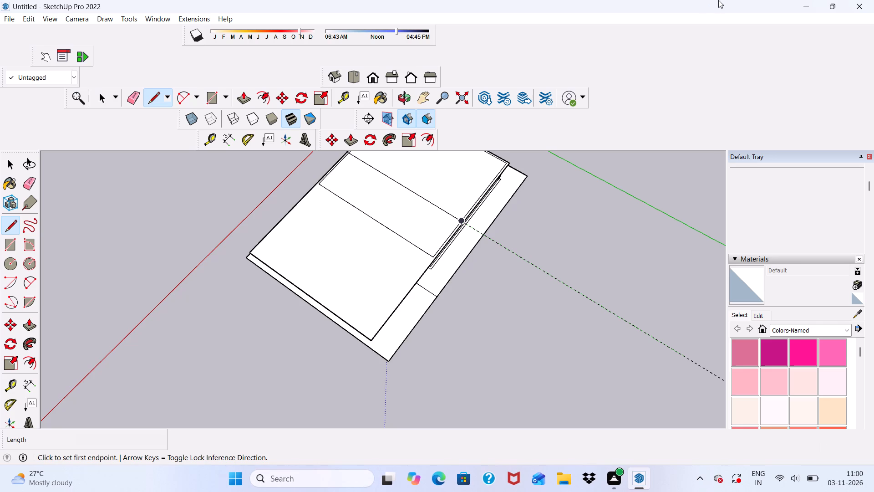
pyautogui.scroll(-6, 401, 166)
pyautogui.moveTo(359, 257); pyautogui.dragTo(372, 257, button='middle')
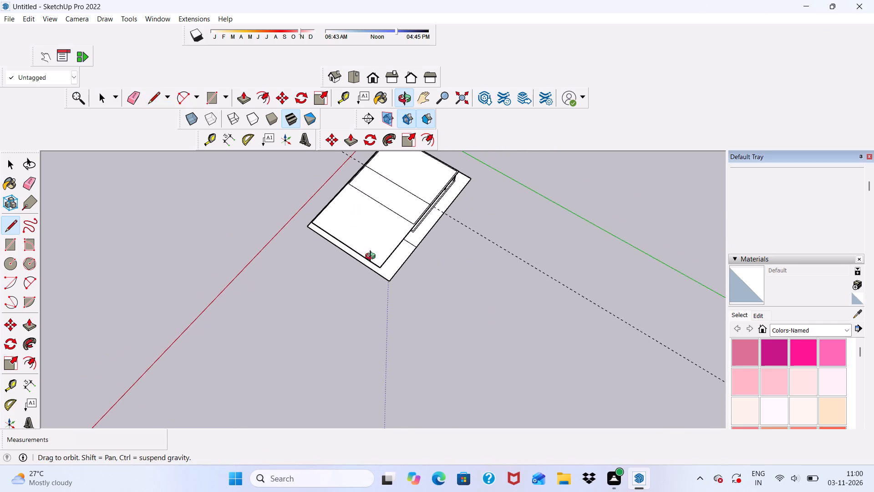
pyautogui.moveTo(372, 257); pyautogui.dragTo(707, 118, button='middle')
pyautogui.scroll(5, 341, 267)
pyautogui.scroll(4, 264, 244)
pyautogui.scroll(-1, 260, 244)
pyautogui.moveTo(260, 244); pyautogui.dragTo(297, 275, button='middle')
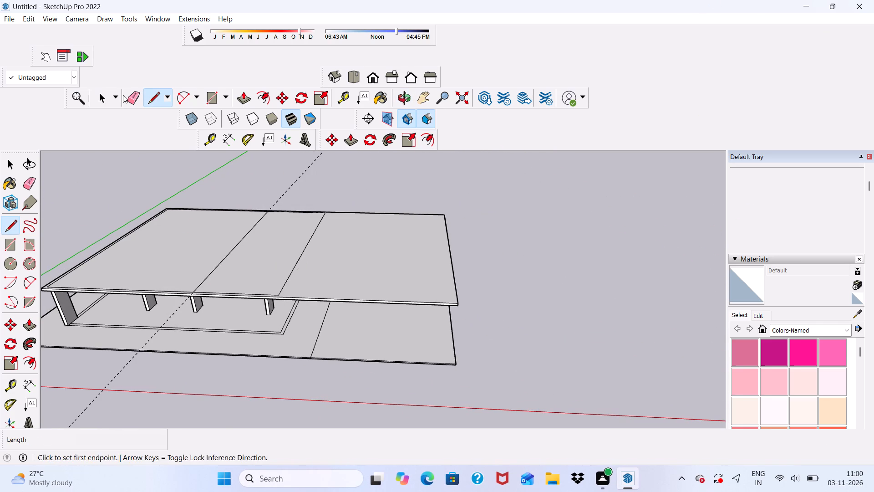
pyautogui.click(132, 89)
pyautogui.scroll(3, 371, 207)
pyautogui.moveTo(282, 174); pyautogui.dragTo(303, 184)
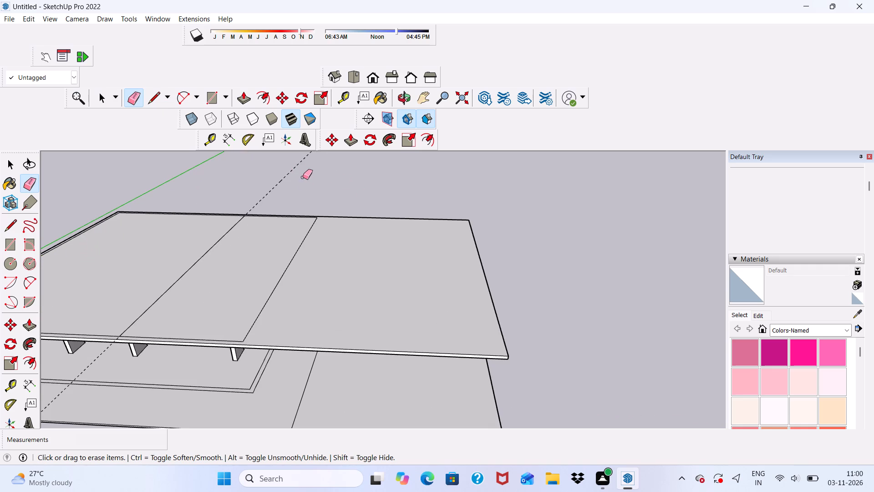
# Examine the roof slab, columns and base from above and from the side.
pyautogui.scroll(-6, 302, 177)
pyautogui.scroll(-3, 348, 216)
pyautogui.moveTo(324, 247); pyautogui.dragTo(262, 321, button='middle')
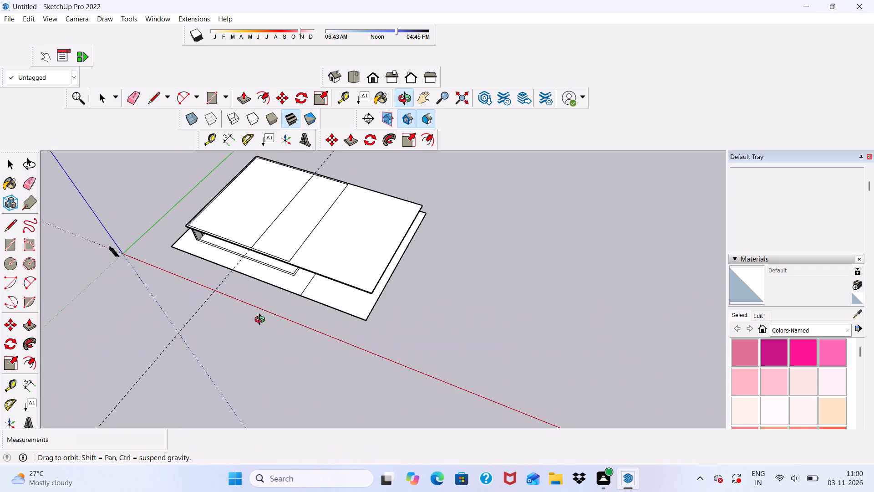
pyautogui.moveTo(262, 321); pyautogui.dragTo(451, 258, button='middle')
pyautogui.scroll(-4, 442, 218)
pyautogui.moveTo(430, 295); pyautogui.dragTo(305, 204, button='middle')
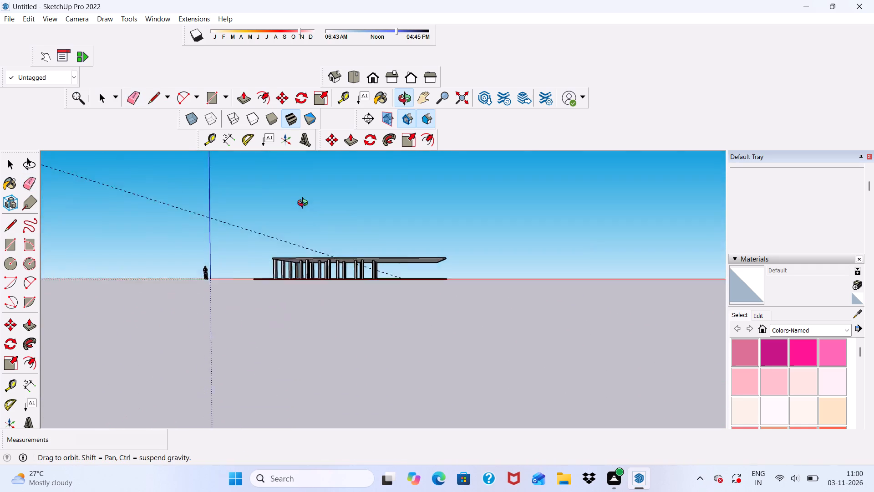
pyautogui.moveTo(305, 204); pyautogui.dragTo(335, 232, button='middle')
pyautogui.scroll(3, 319, 277)
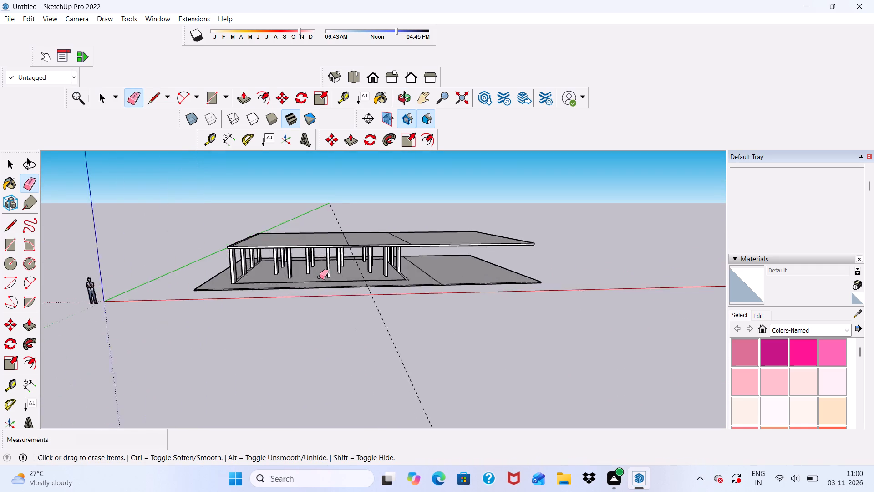
pyautogui.scroll(13, 319, 277)
pyautogui.scroll(-6, 353, 214)
pyautogui.scroll(1, 367, 243)
pyautogui.moveTo(367, 243); pyautogui.dragTo(369, 302, button='middle')
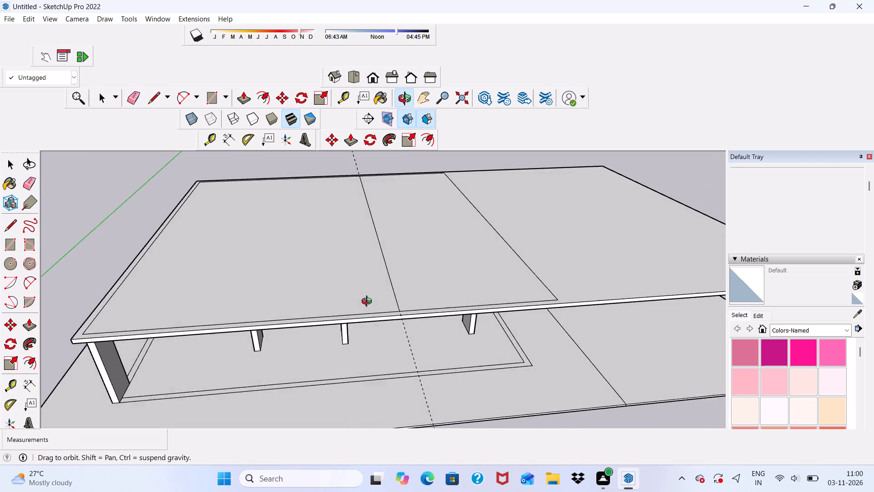
pyautogui.moveTo(369, 302); pyautogui.dragTo(355, 288, button='middle')
pyautogui.scroll(-4, 347, 268)
pyautogui.moveTo(346, 280); pyautogui.dragTo(347, 275, button='middle')
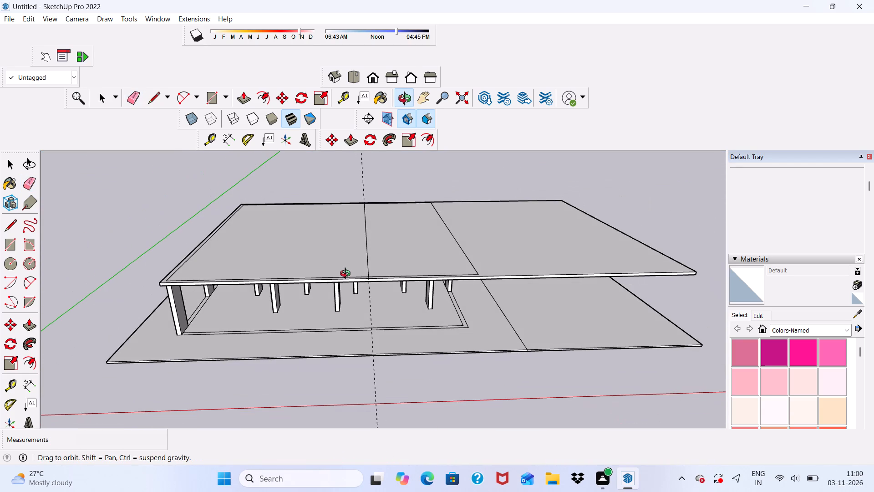
pyautogui.moveTo(347, 275); pyautogui.dragTo(351, 275, button='middle')
pyautogui.scroll(-6, 352, 210)
pyautogui.moveTo(370, 232); pyautogui.dragTo(376, 243, button='middle')
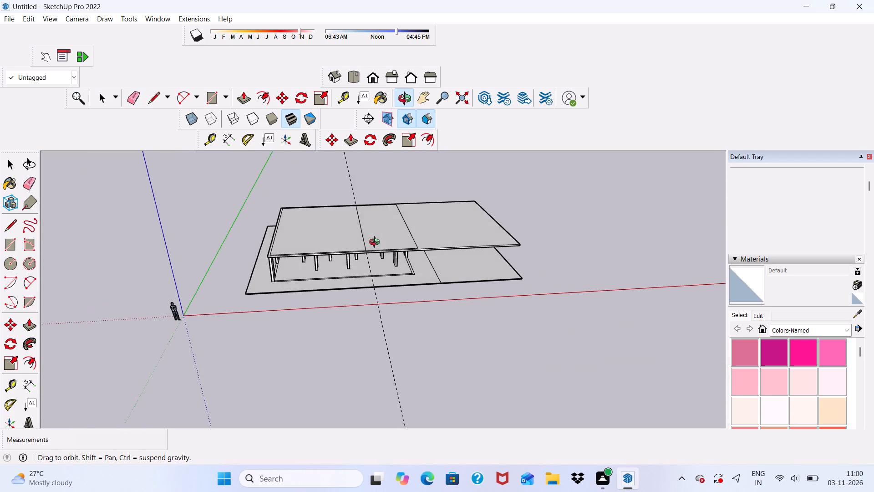
pyautogui.moveTo(376, 243); pyautogui.dragTo(350, 253, button='middle')
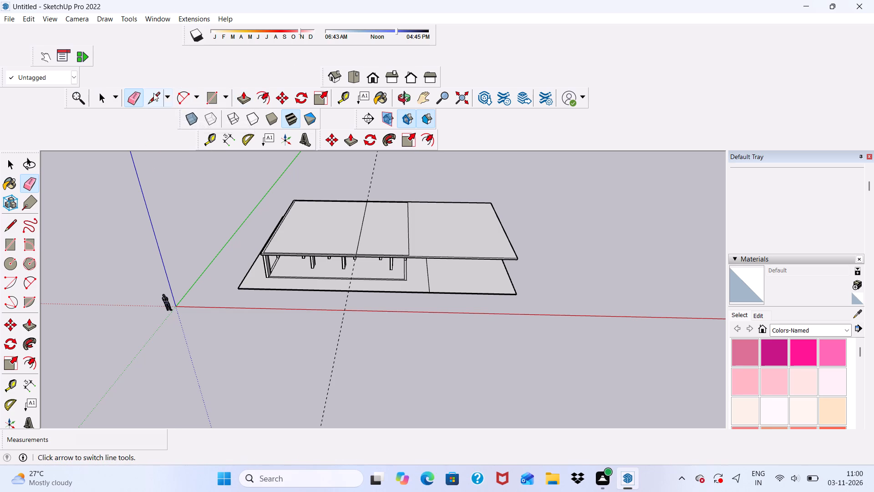
# Erase the older dividing line across the roof slab that closes the end of the inner border, keeping the line along the guide.
pyautogui.scroll(3, 400, 237)
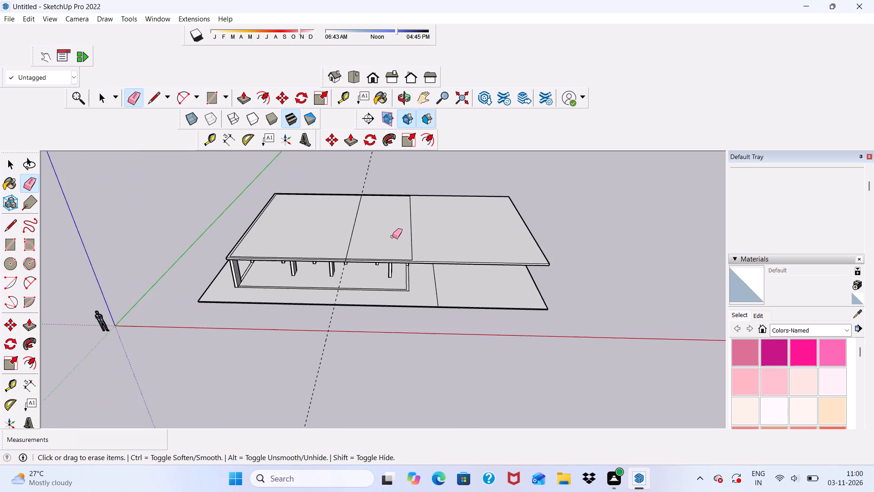
pyautogui.scroll(15, 392, 236)
pyautogui.moveTo(419, 258); pyautogui.dragTo(432, 267)
pyautogui.scroll(-14, 427, 244)
pyautogui.moveTo(419, 248); pyautogui.dragTo(424, 288, button='middle')
pyautogui.press('space')
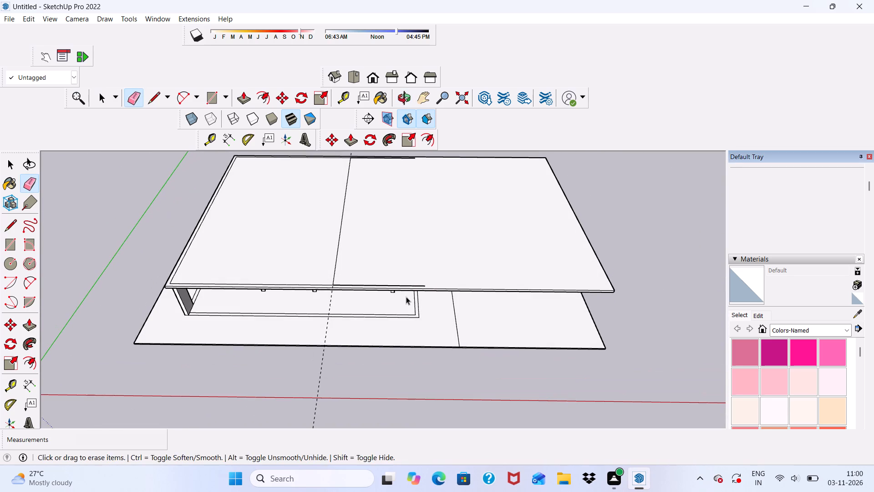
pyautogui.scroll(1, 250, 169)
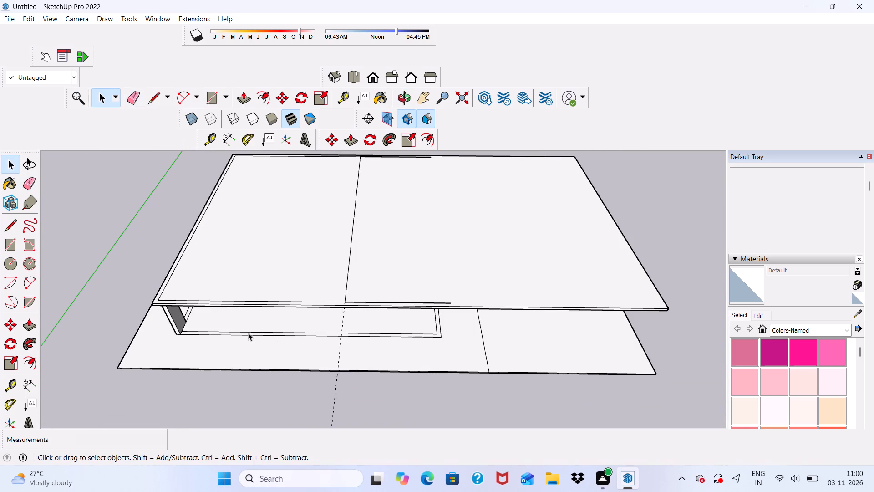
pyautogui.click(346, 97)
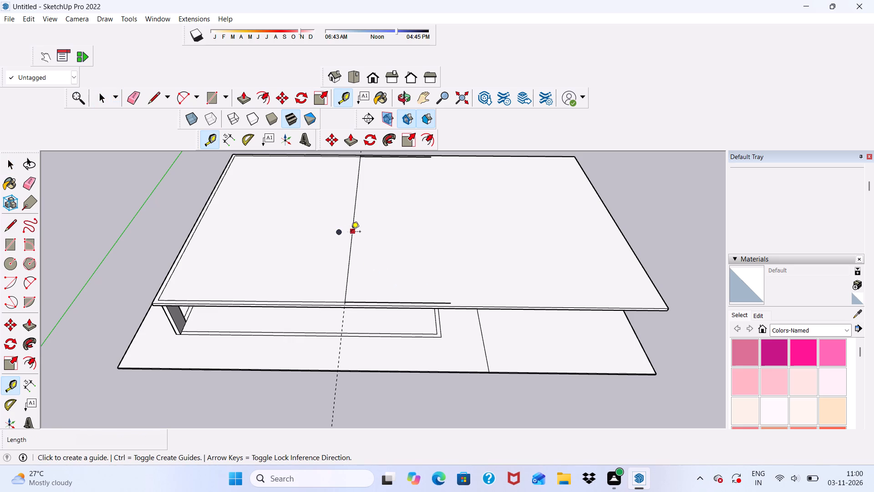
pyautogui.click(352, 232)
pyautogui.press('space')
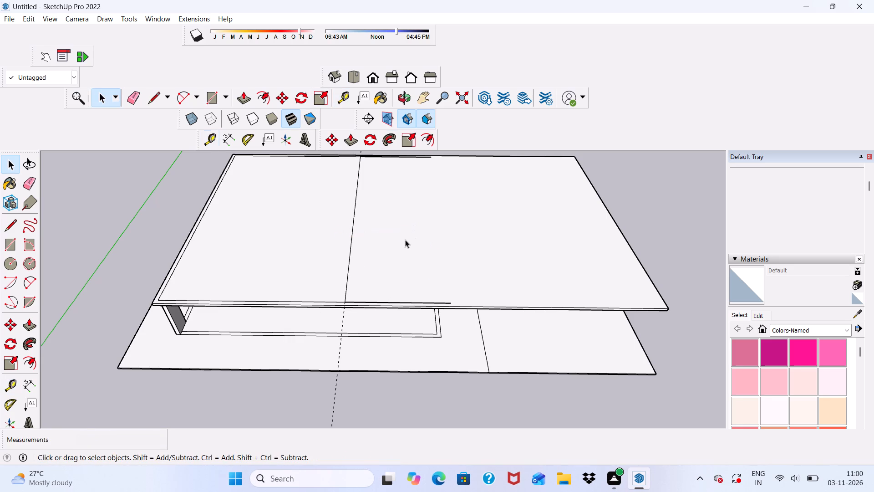
# Place a guide across the roof slab, parallel to the dividing line and about 20' 4" from it toward the extended end.
pyautogui.click(341, 93)
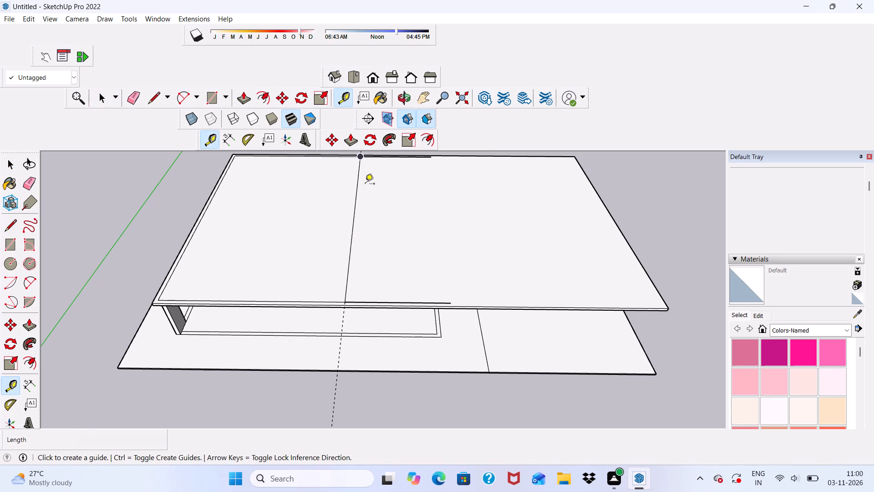
pyautogui.click(355, 189)
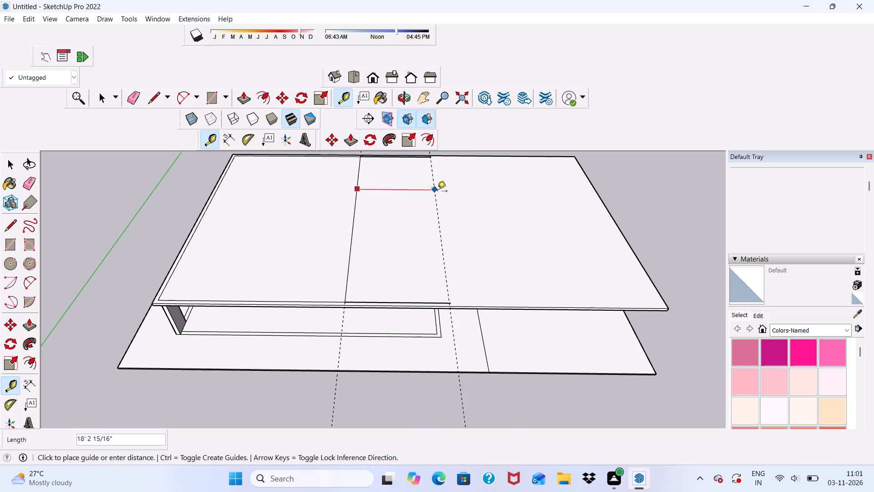
pyautogui.scroll(-3, 437, 192)
pyautogui.scroll(4, 434, 179)
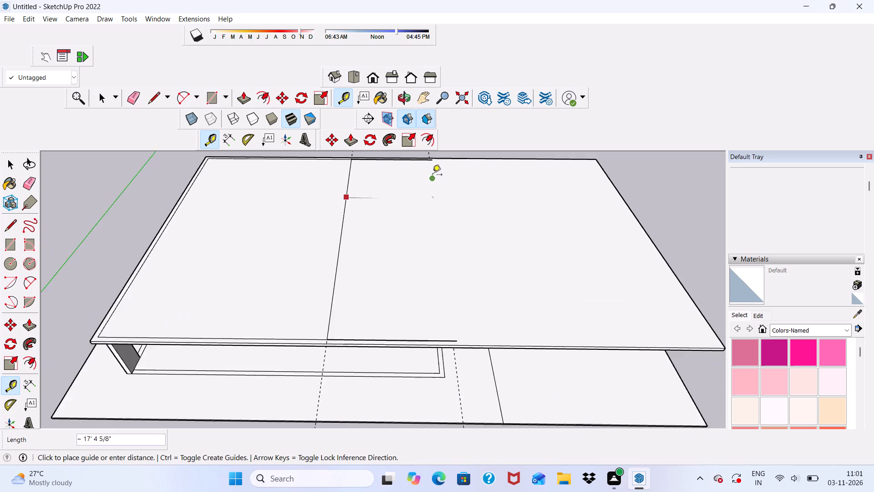
pyautogui.scroll(-5, 432, 173)
pyautogui.moveTo(456, 258); pyautogui.dragTo(605, 298, button='middle')
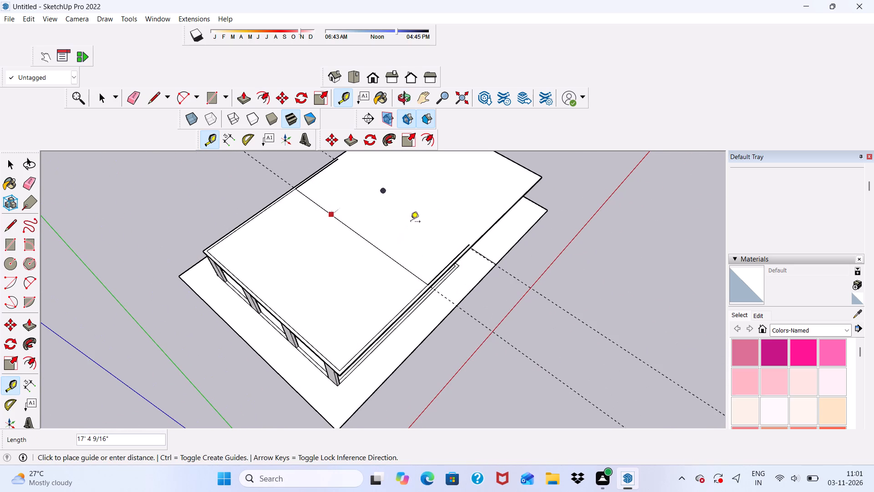
pyautogui.scroll(2, 426, 215)
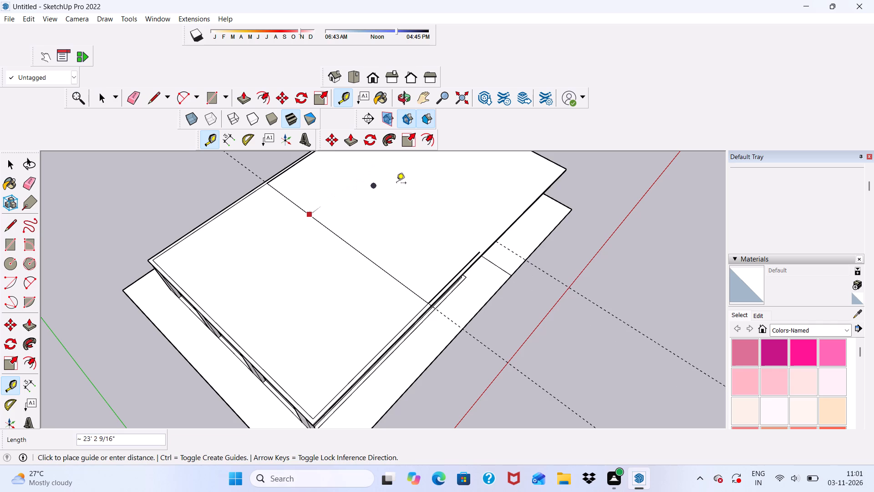
pyautogui.scroll(-3, 376, 211)
pyautogui.scroll(2, 380, 213)
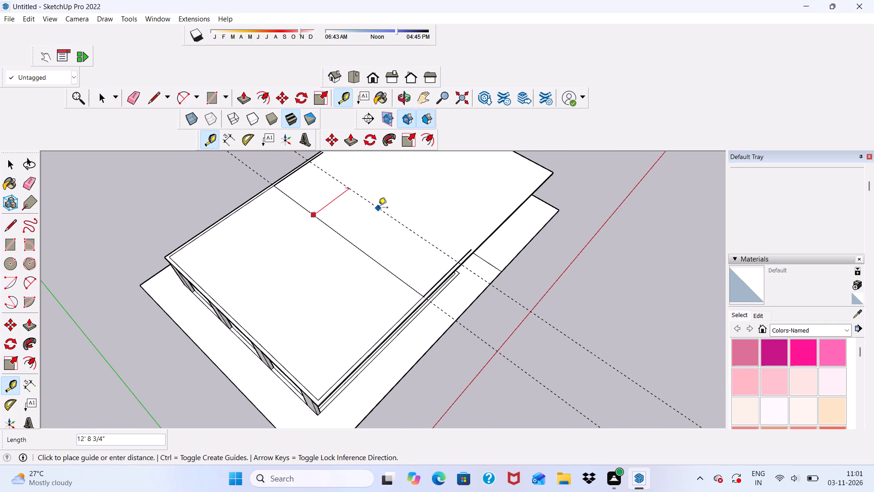
pyautogui.scroll(5, 352, 186)
pyautogui.scroll(-5, 342, 173)
pyautogui.moveTo(338, 201); pyautogui.dragTo(536, 209, button='middle')
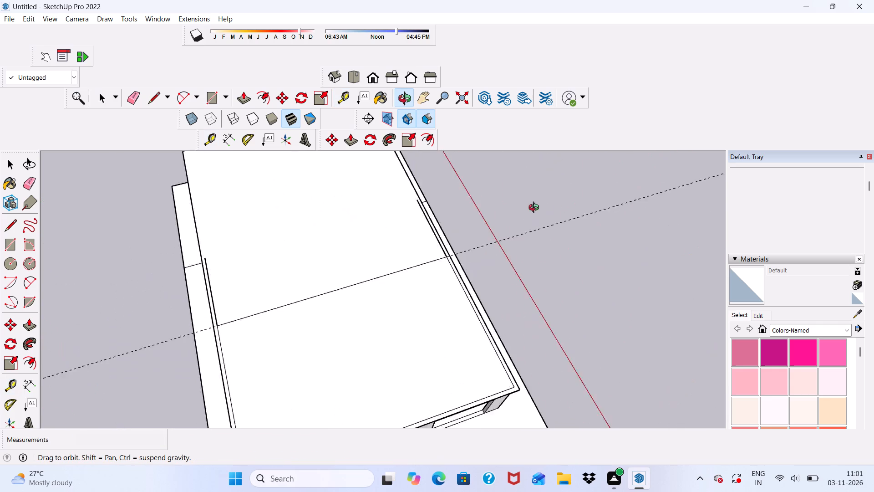
pyautogui.moveTo(536, 209); pyautogui.dragTo(575, 201, button='middle')
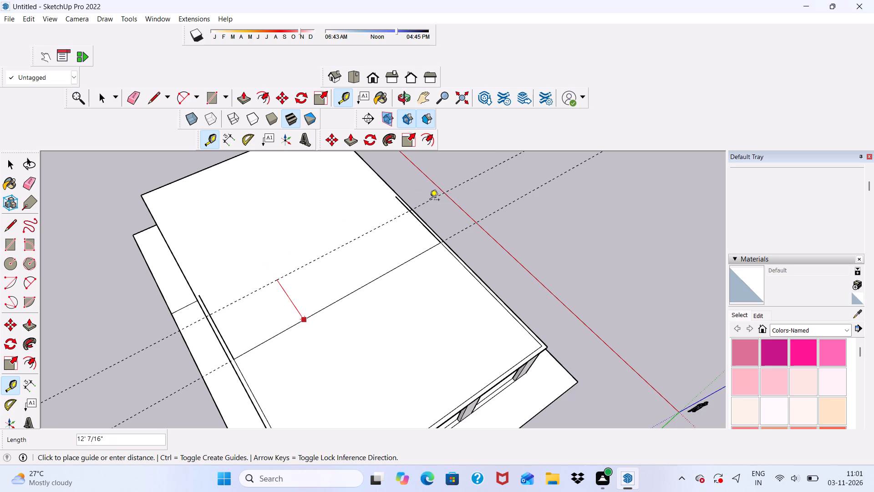
pyautogui.scroll(2, 429, 194)
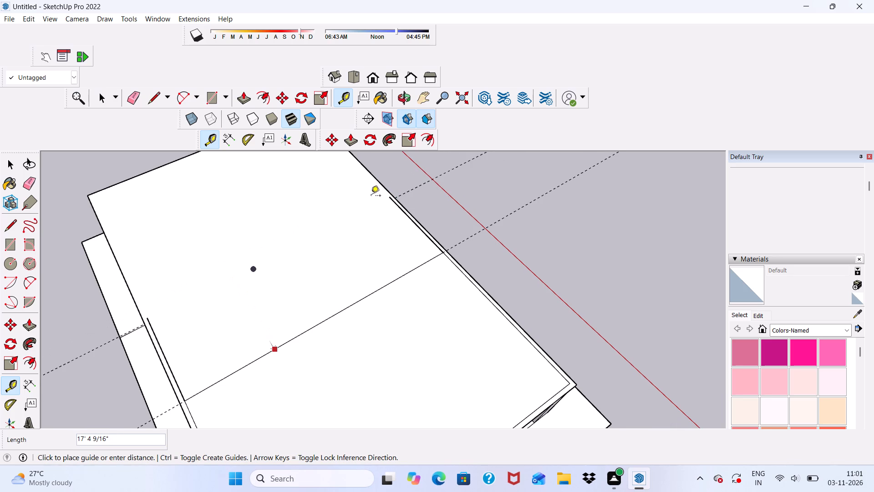
pyautogui.scroll(2, 371, 198)
pyautogui.scroll(-2, 376, 197)
pyautogui.scroll(1, 383, 200)
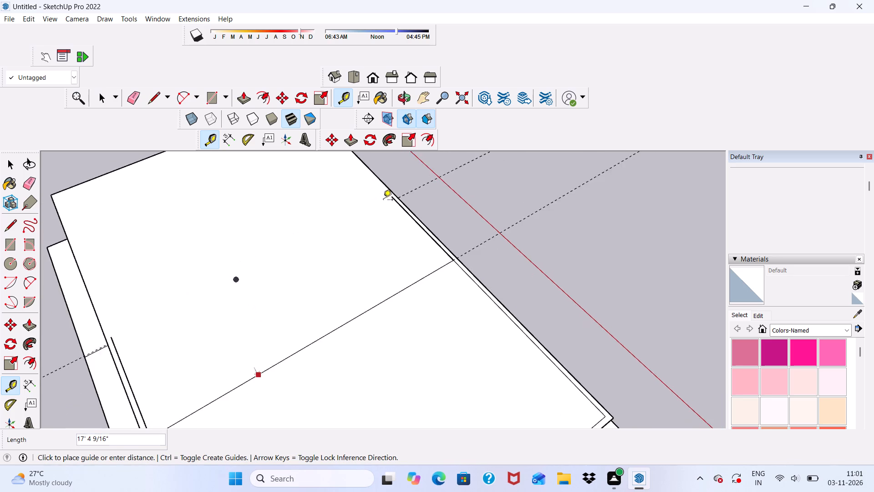
pyautogui.moveTo(383, 200); pyautogui.dragTo(206, 210, button='middle')
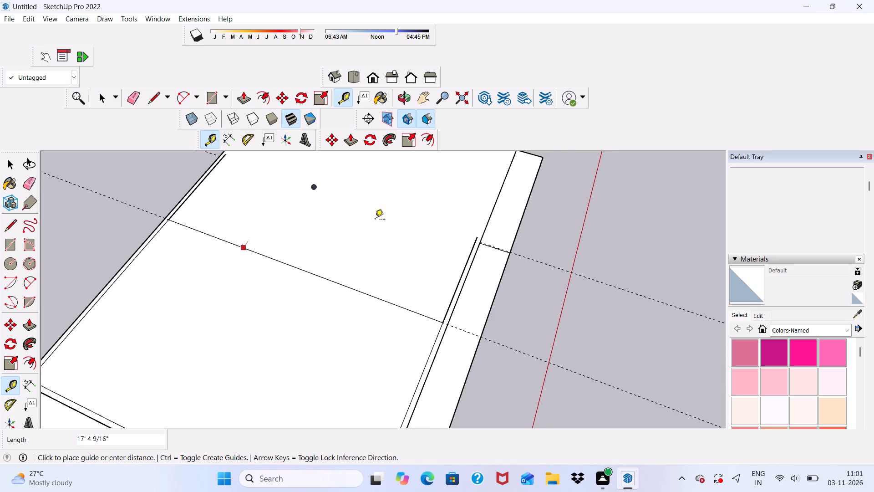
pyautogui.scroll(2, 375, 220)
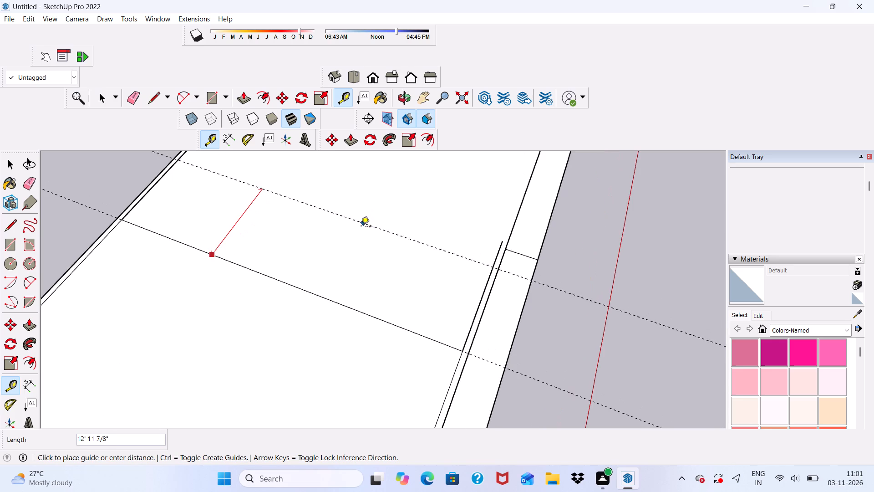
pyautogui.moveTo(360, 230); pyautogui.dragTo(229, 212, button='middle')
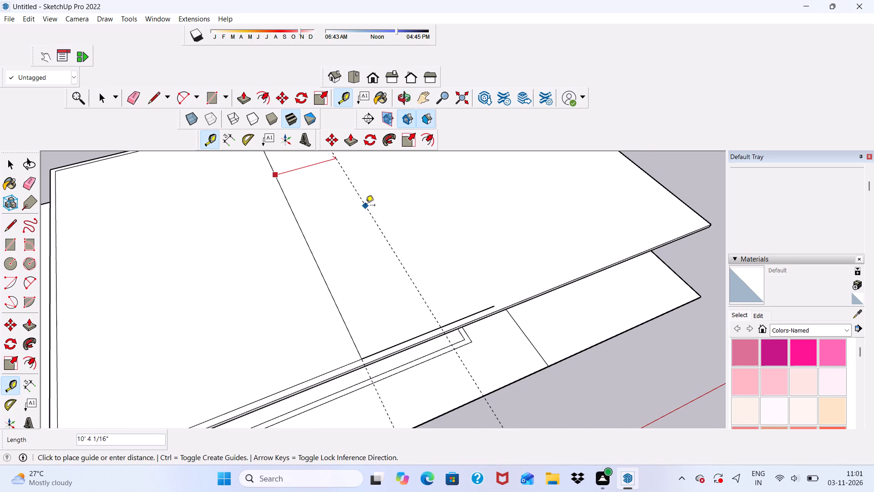
pyautogui.scroll(1, 407, 206)
pyautogui.scroll(-3, 455, 242)
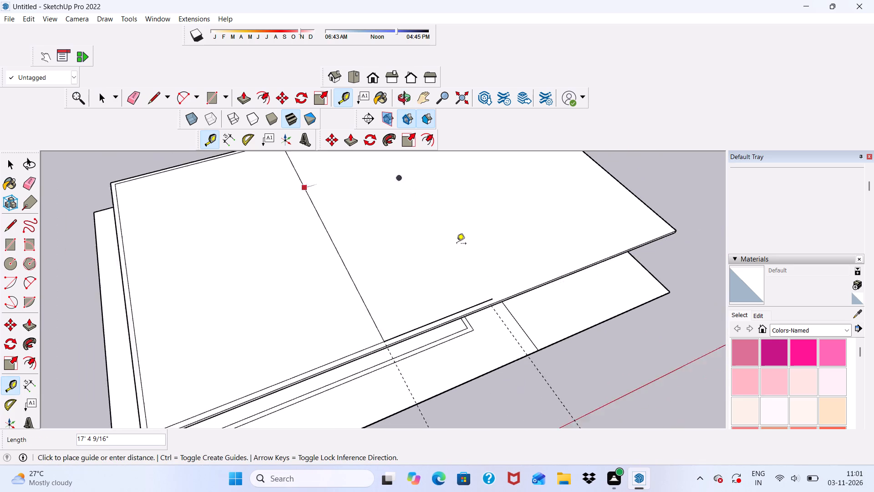
pyautogui.scroll(-1, 457, 244)
pyautogui.moveTo(457, 244); pyautogui.dragTo(432, 207, button='middle')
pyautogui.scroll(2, 468, 220)
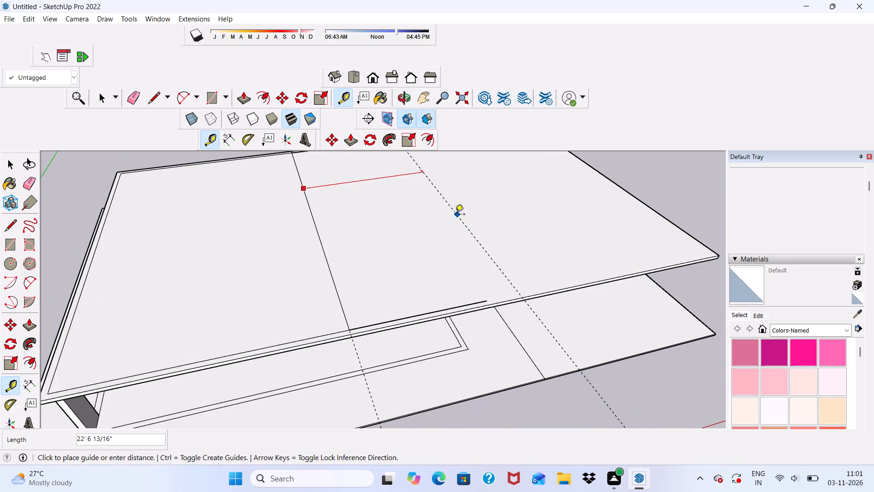
pyautogui.scroll(3, 421, 197)
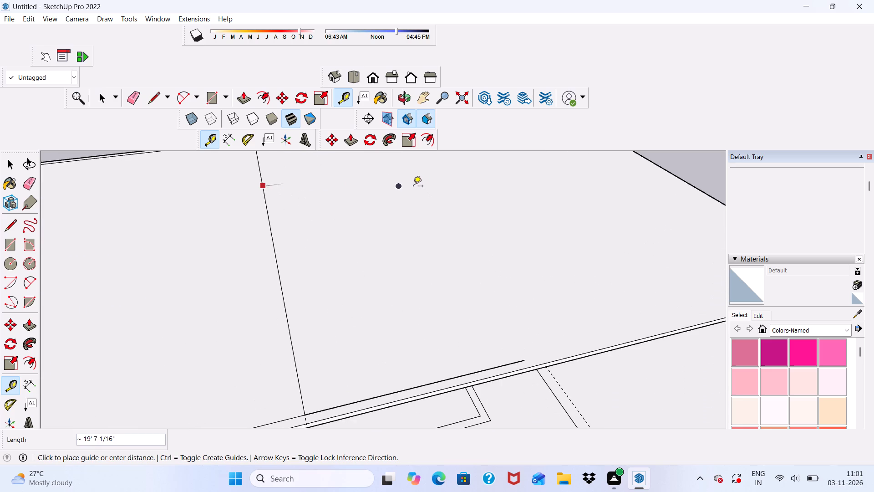
pyautogui.scroll(-6, 417, 203)
pyautogui.scroll(1, 478, 289)
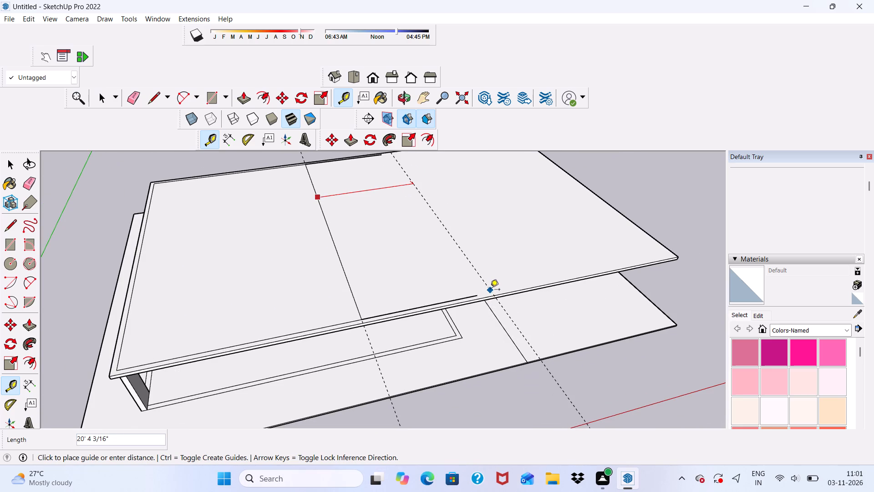
pyautogui.click(490, 290)
pyautogui.scroll(-7, 467, 279)
pyautogui.moveTo(516, 290); pyautogui.dragTo(433, 314, button='middle')
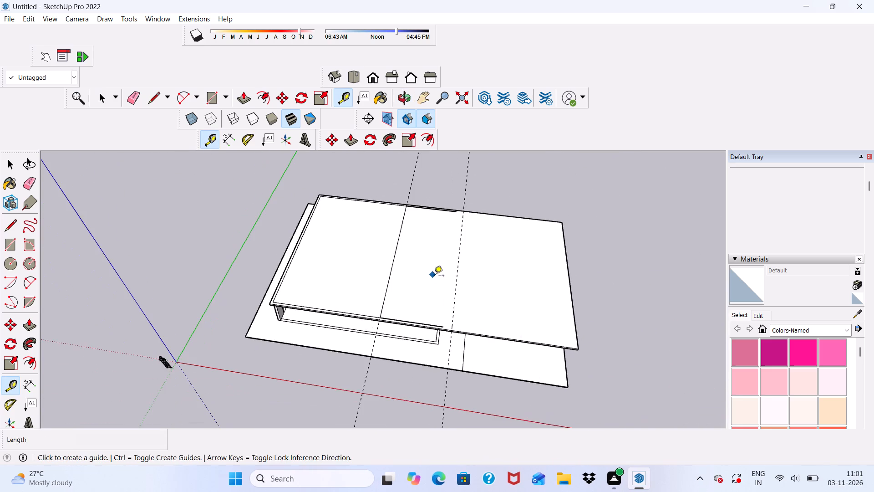
pyautogui.moveTo(446, 318); pyautogui.dragTo(426, 292, button='middle')
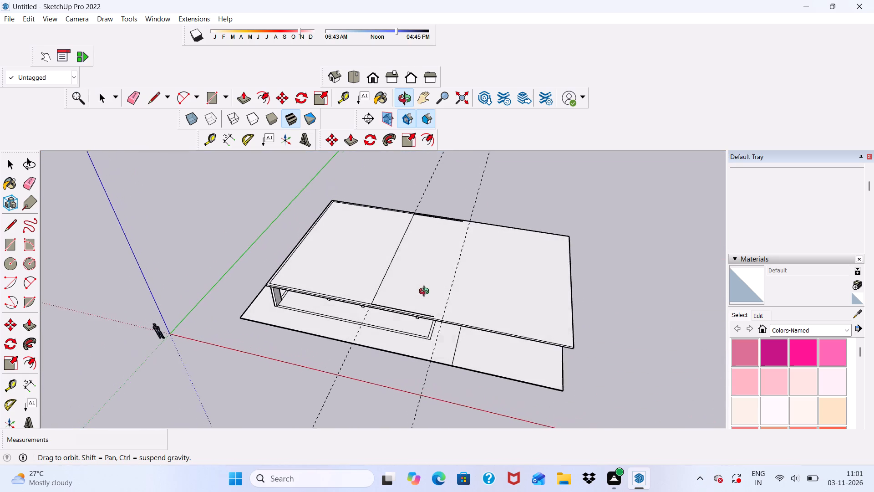
pyautogui.moveTo(426, 292); pyautogui.dragTo(410, 314, button='middle')
pyautogui.press('space')
# Dimension the roof slab's long edge from the corner at the bordered end to the dividing line, placing the dimension on the slab.
pyautogui.scroll(-4, 442, 261)
pyautogui.moveTo(442, 298); pyautogui.dragTo(546, 356, button='middle')
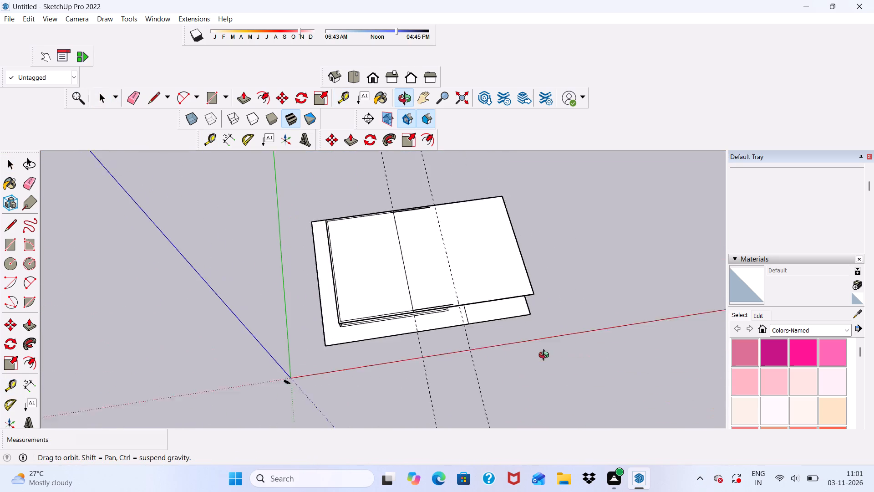
pyautogui.moveTo(546, 356); pyautogui.dragTo(489, 263, button='middle')
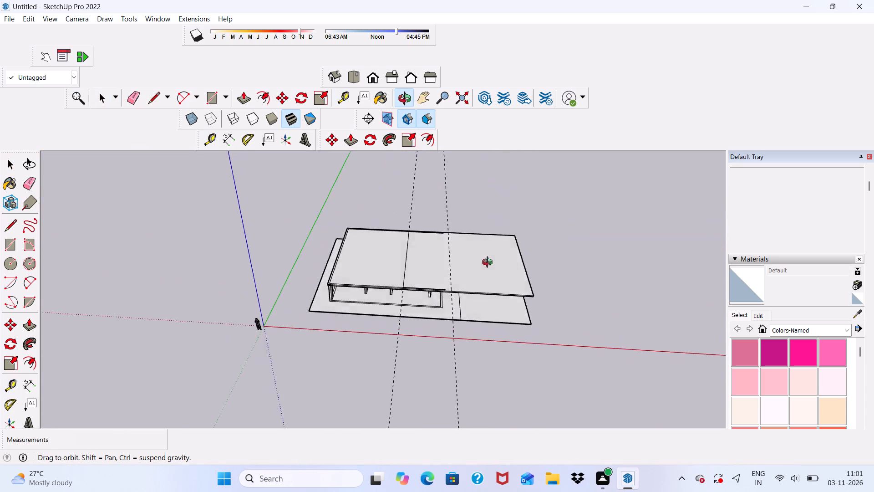
pyautogui.moveTo(489, 263); pyautogui.dragTo(500, 318, button='middle')
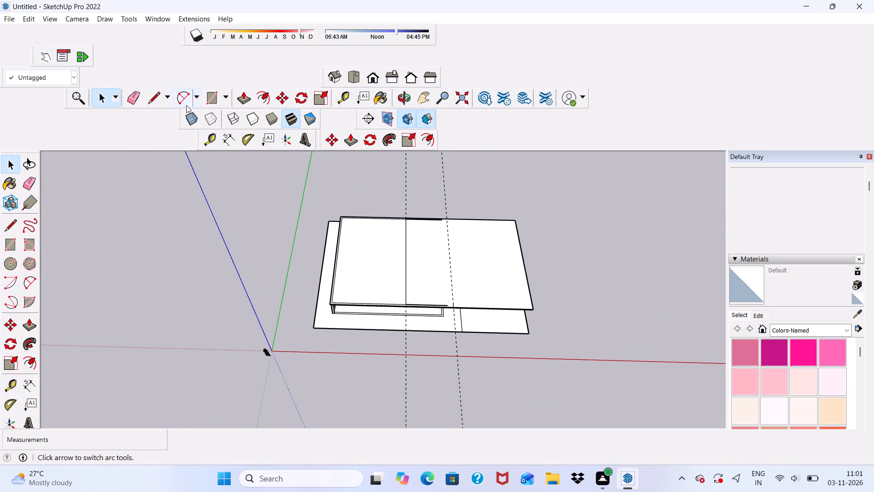
pyautogui.click(227, 141)
pyautogui.scroll(5, 363, 319)
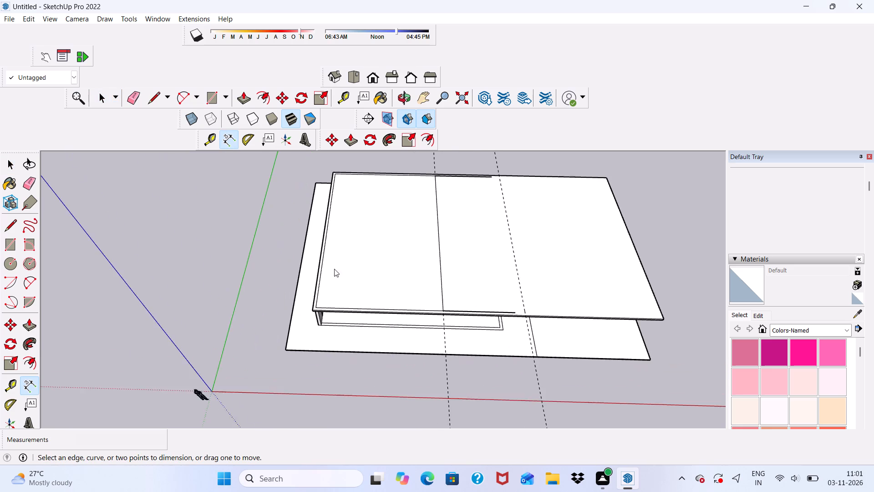
pyautogui.scroll(6, 334, 269)
pyautogui.scroll(10, 291, 308)
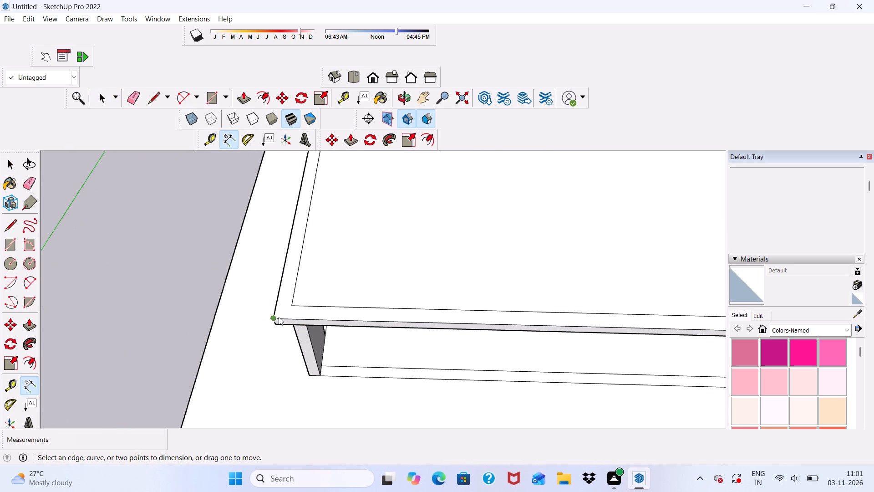
pyautogui.click(273, 318)
pyautogui.scroll(-5, 333, 325)
pyautogui.scroll(-5, 385, 287)
pyautogui.scroll(2, 619, 344)
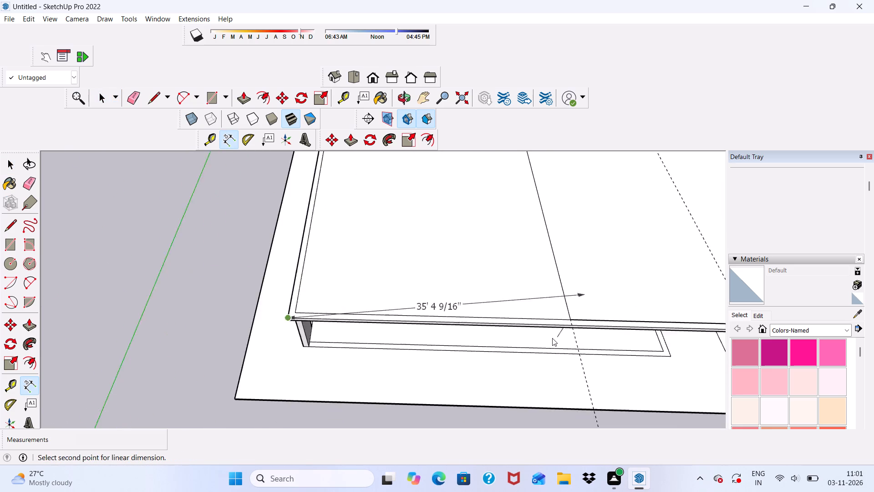
pyautogui.scroll(4, 552, 338)
pyautogui.scroll(4, 584, 318)
pyautogui.click(586, 318)
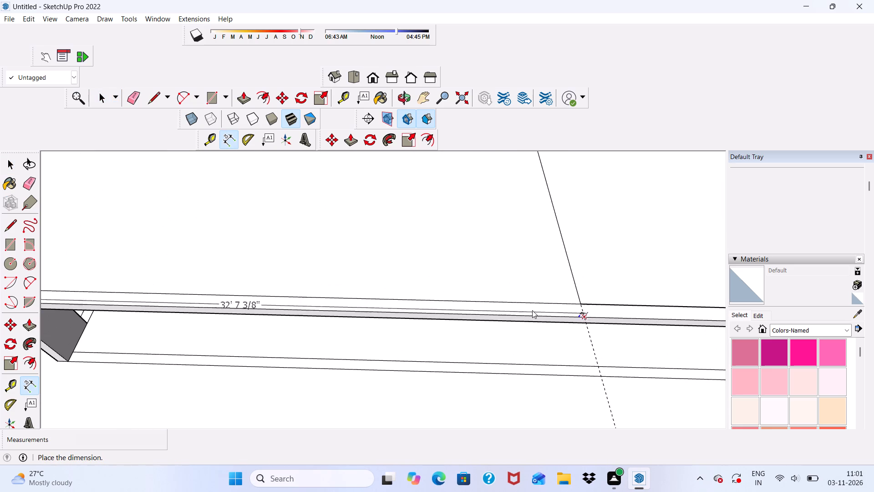
pyautogui.click(524, 287)
# Dimension the same roof slab edge from the new guide to the corner at the extended end, placing the dimension on the slab.
pyautogui.scroll(-9, 389, 273)
pyautogui.scroll(-5, 448, 254)
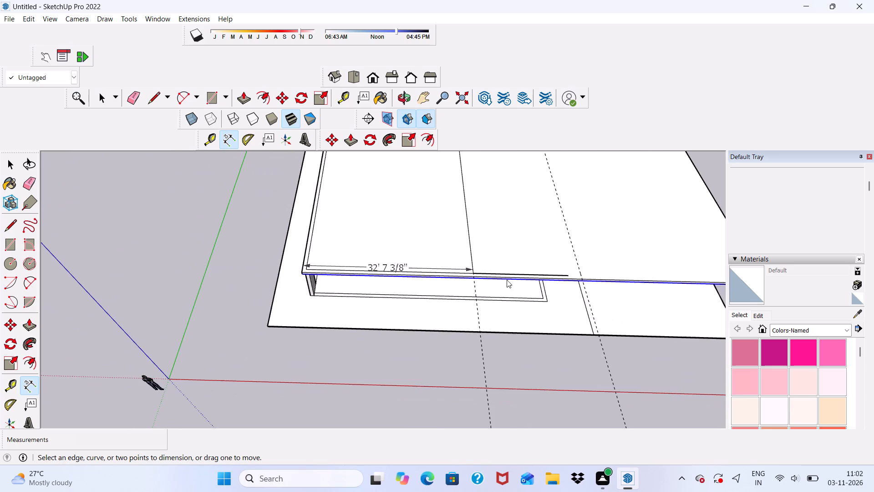
pyautogui.moveTo(575, 282); pyautogui.dragTo(576, 314, button='middle')
pyautogui.scroll(-4, 394, 269)
pyautogui.scroll(6, 562, 282)
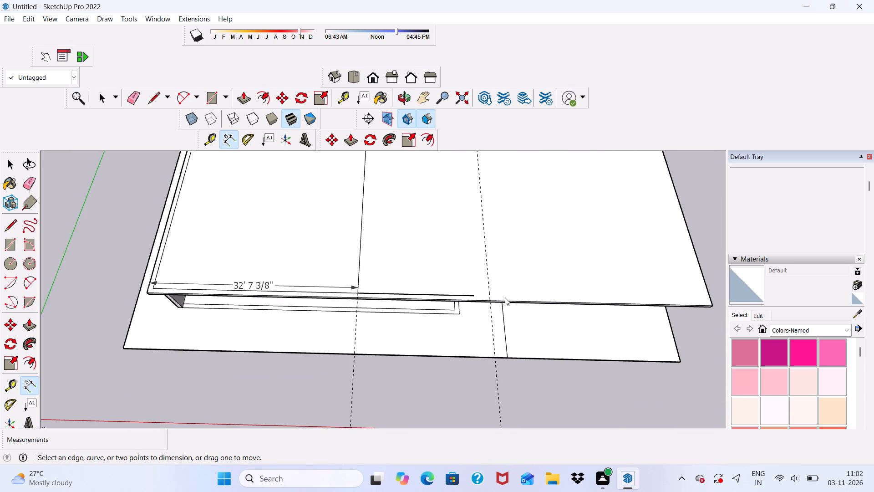
pyautogui.scroll(16, 502, 297)
pyautogui.click(475, 309)
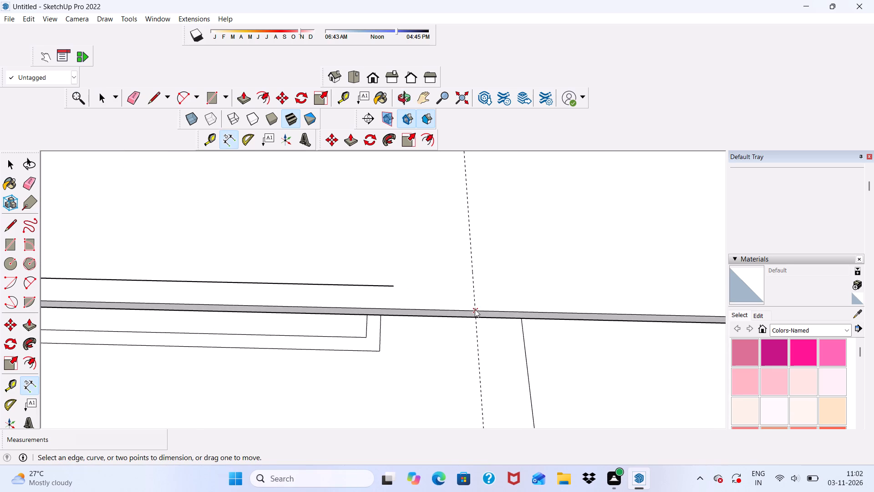
pyautogui.scroll(-6, 499, 300)
pyautogui.scroll(-6, 392, 259)
pyautogui.scroll(-11, 438, 264)
pyautogui.scroll(7, 595, 272)
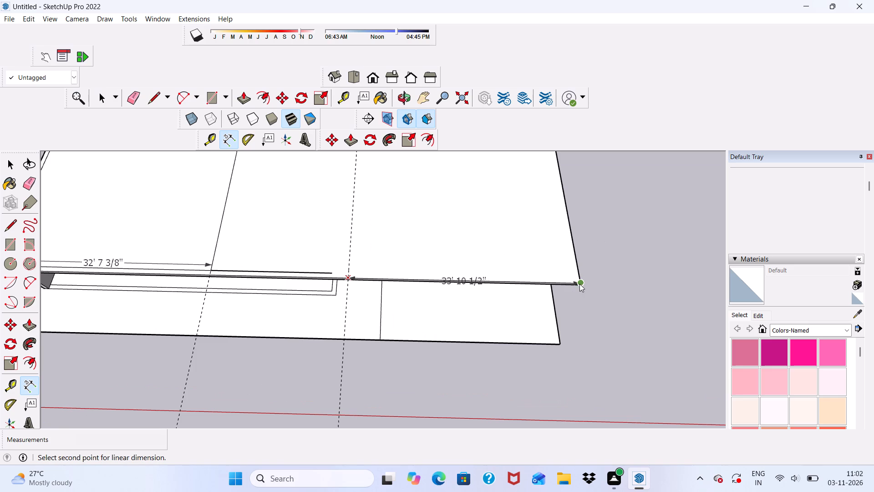
pyautogui.click(578, 283)
pyautogui.click(562, 267)
pyautogui.scroll(-11, 562, 257)
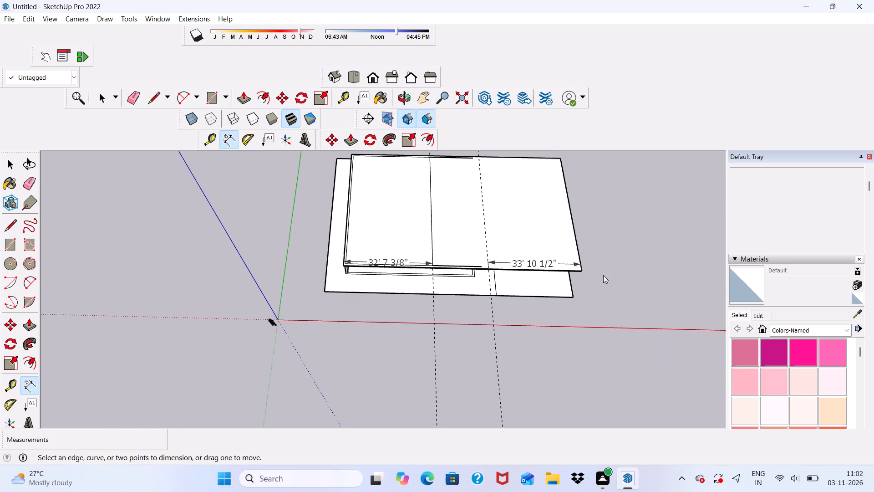
pyautogui.scroll(1, 454, 265)
pyautogui.press('space')
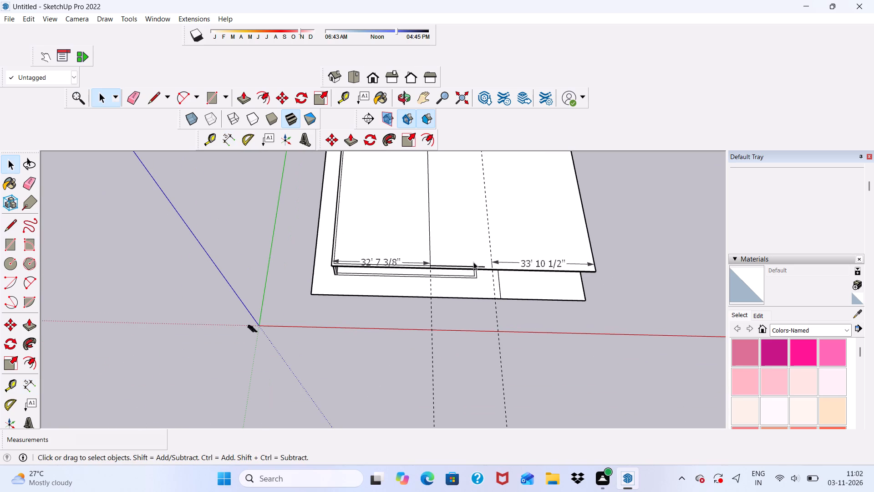
# Place a guide across the roof slab, 9" from the existing guide by the 33' 10 1/2" section, toward the extended end.
pyautogui.scroll(3, 506, 251)
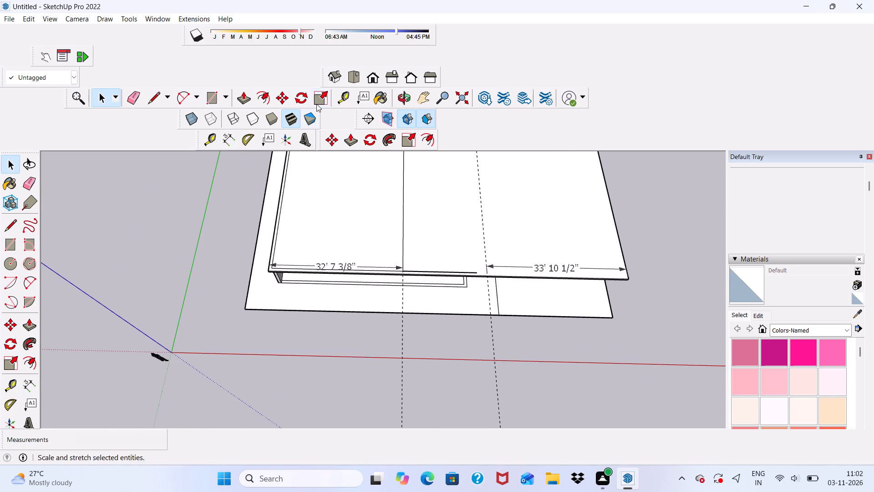
pyautogui.click(346, 93)
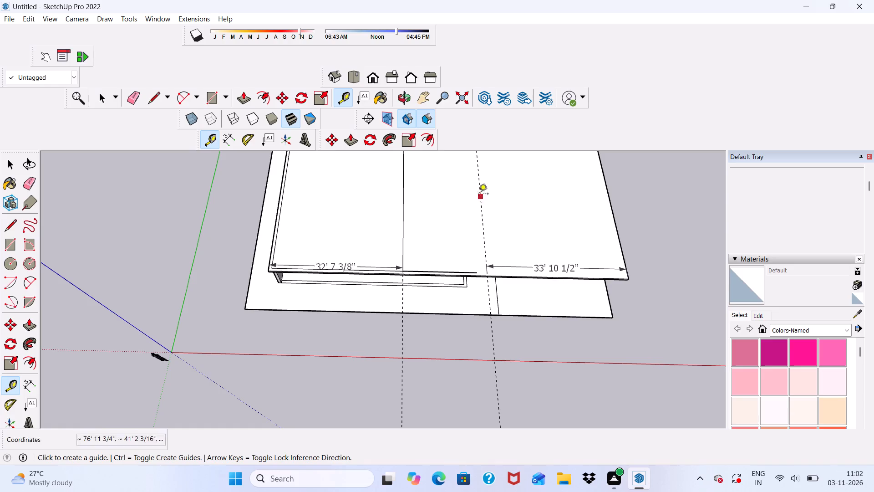
pyautogui.click(477, 192)
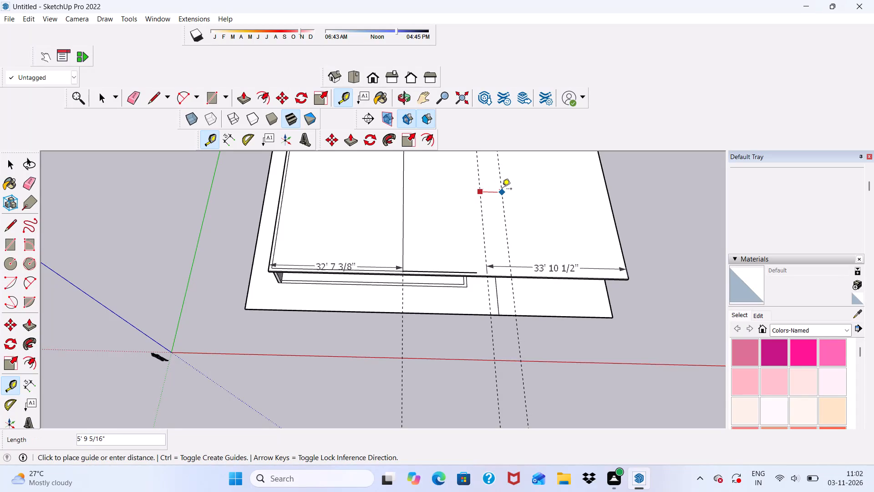
pyautogui.write('9"')
pyautogui.press('Return')
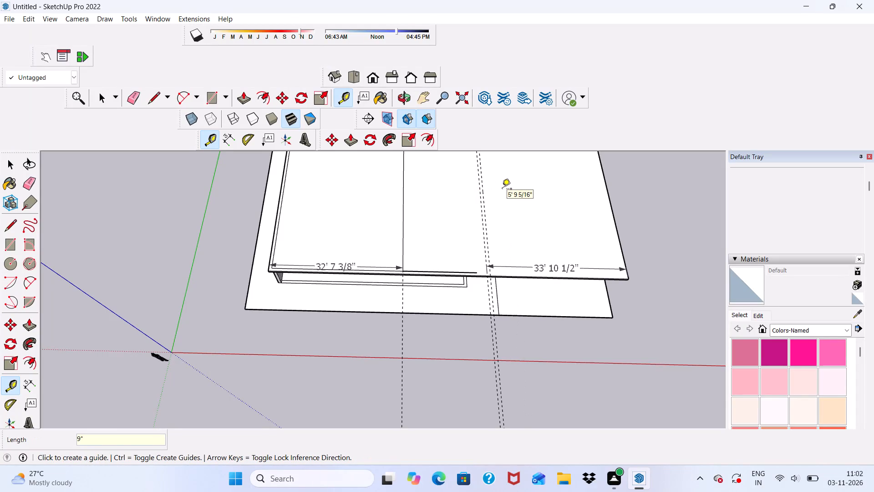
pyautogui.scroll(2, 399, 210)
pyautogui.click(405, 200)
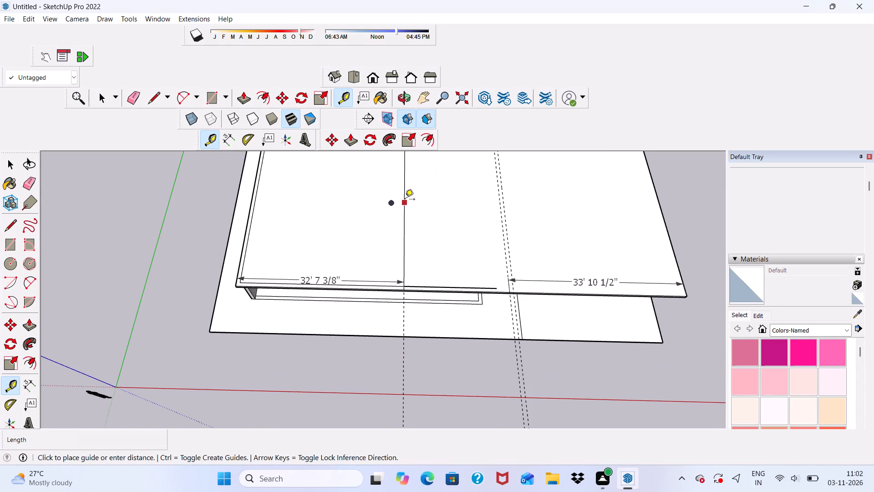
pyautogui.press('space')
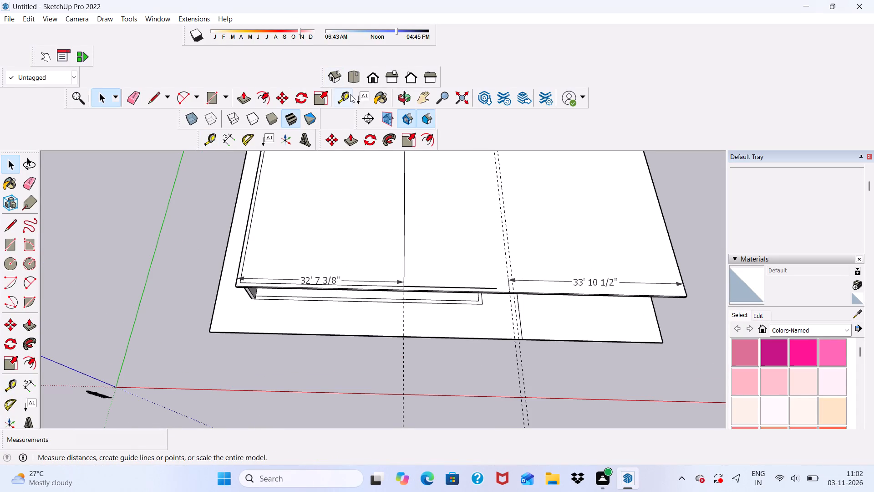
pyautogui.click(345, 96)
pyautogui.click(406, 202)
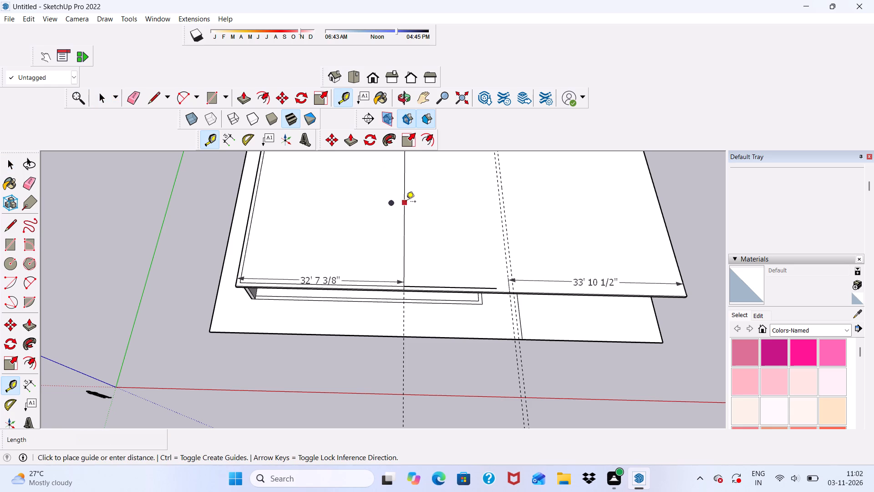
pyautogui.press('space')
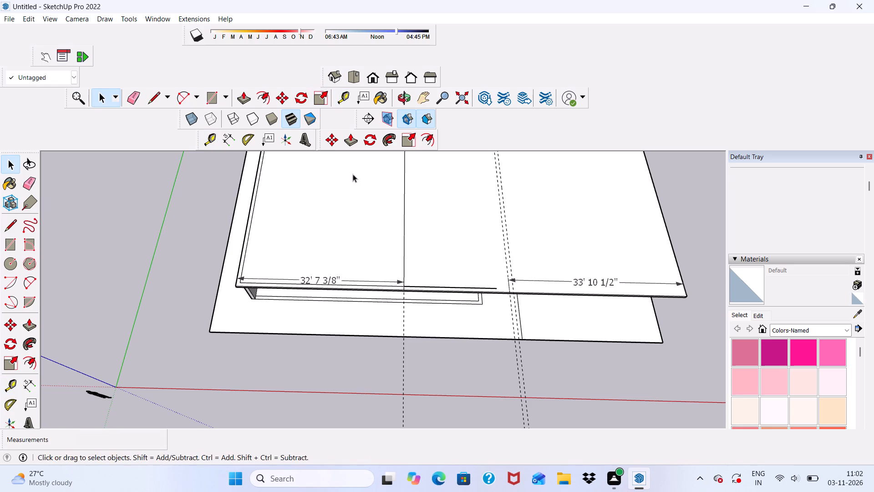
# Examine the roof slab, its guides and the columns beneath from above and from low side angles.
pyautogui.scroll(-3, 400, 146)
pyautogui.scroll(-1, 437, 190)
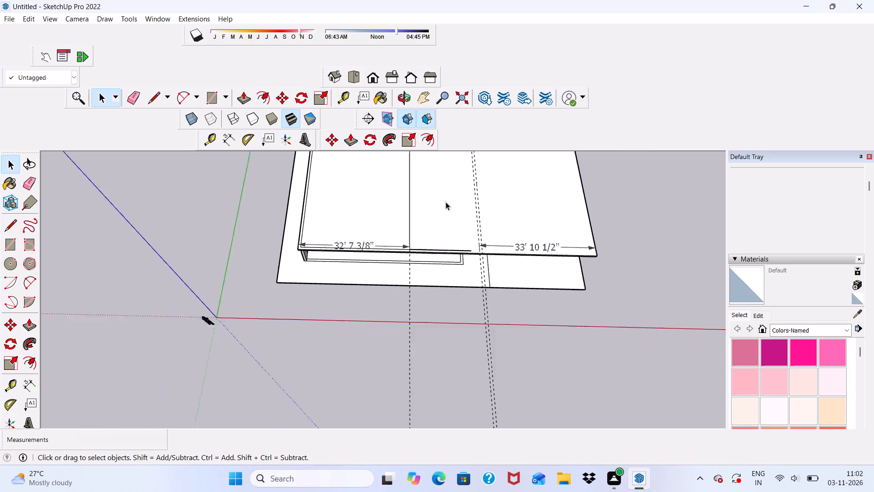
pyautogui.scroll(-4, 446, 202)
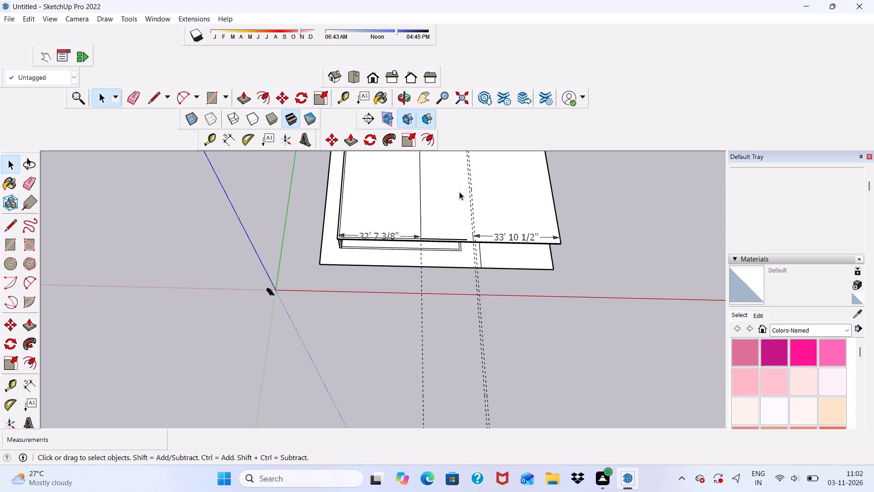
pyautogui.scroll(-1, 468, 198)
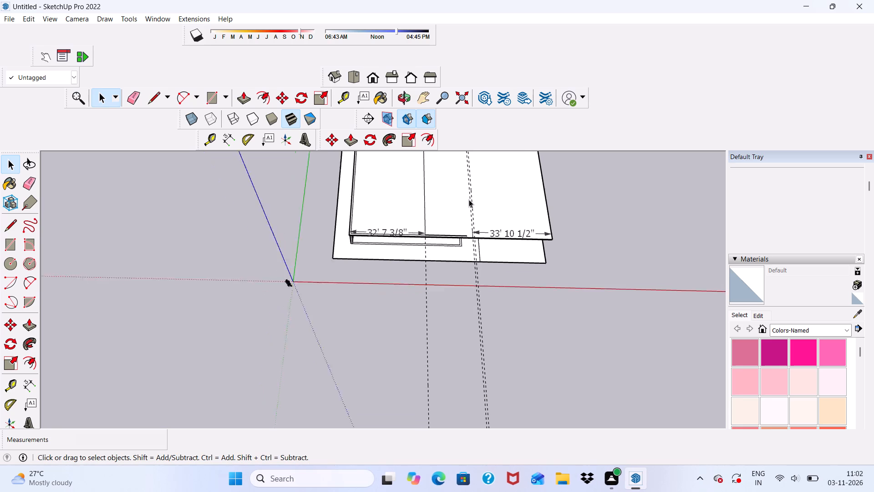
pyautogui.scroll(-1, 469, 200)
pyautogui.moveTo(472, 207); pyautogui.dragTo(384, 111, button='middle')
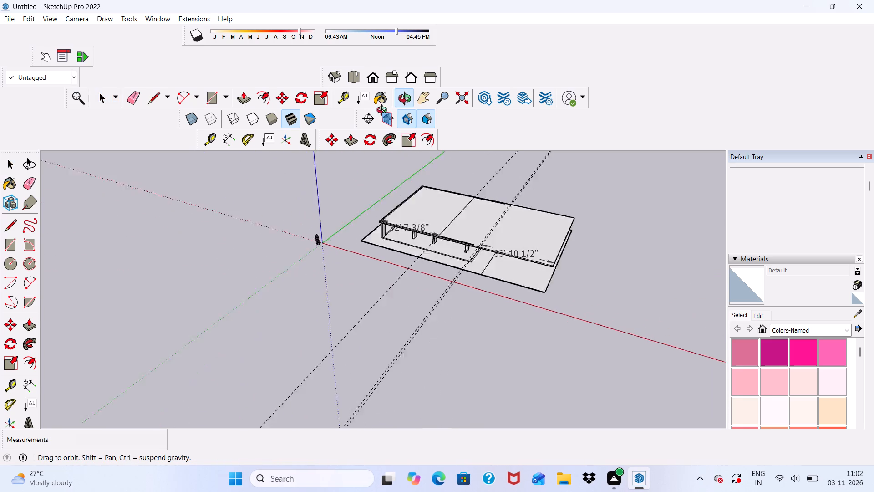
pyautogui.moveTo(384, 111); pyautogui.dragTo(358, 58, button='middle')
pyautogui.moveTo(397, 147); pyautogui.dragTo(481, 249, button='middle')
pyautogui.moveTo(467, 232); pyautogui.dragTo(521, 274, button='middle')
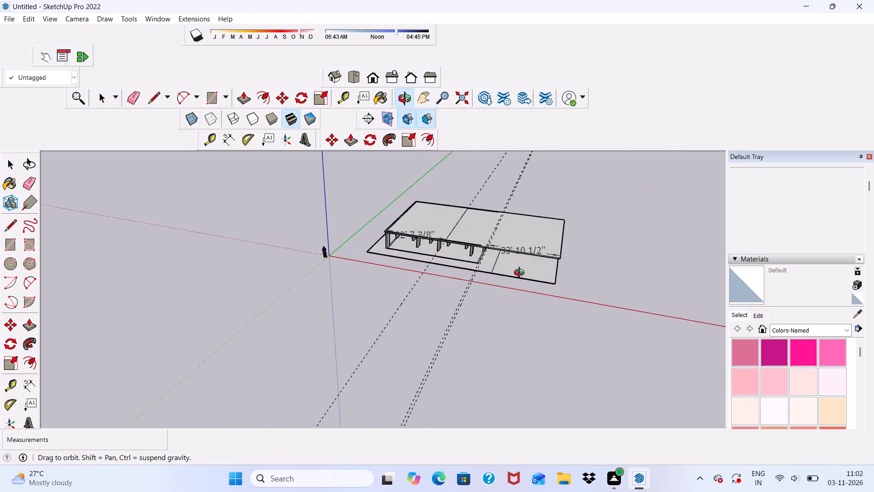
pyautogui.moveTo(521, 274); pyautogui.dragTo(540, 234, button='middle')
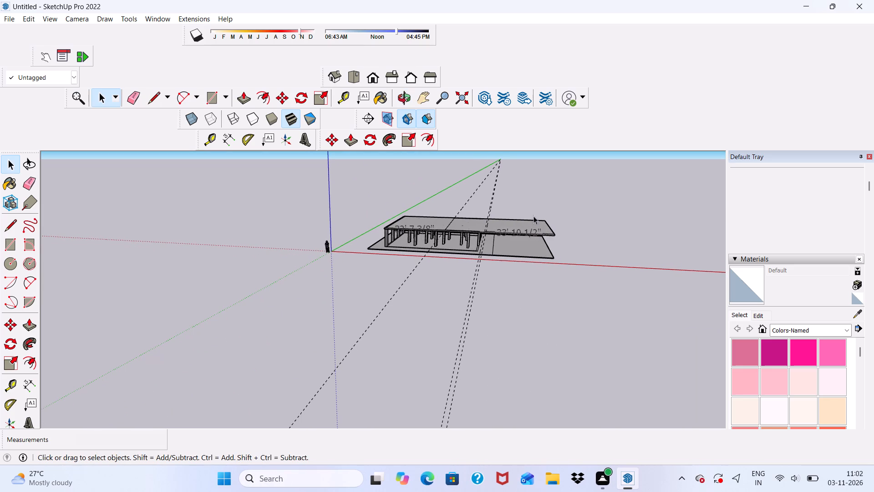
pyautogui.scroll(5, 418, 210)
pyautogui.moveTo(473, 230); pyautogui.dragTo(482, 248, button='middle')
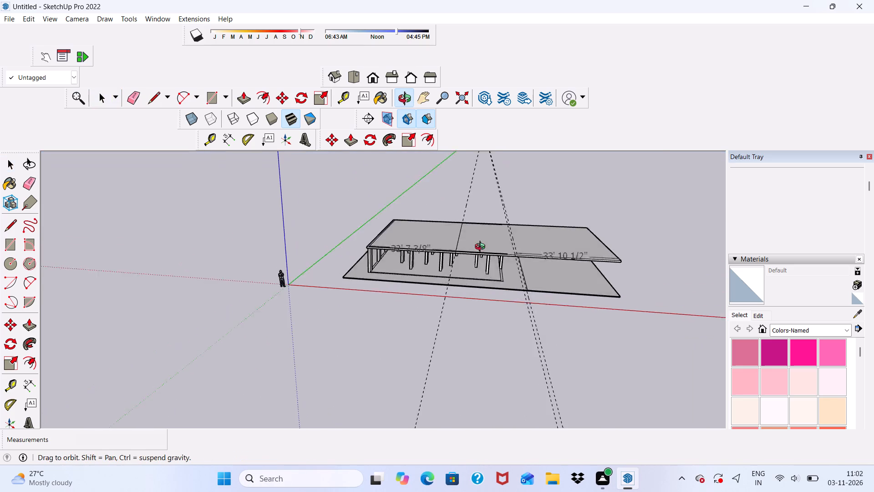
pyautogui.moveTo(482, 248); pyautogui.dragTo(485, 276, button='middle')
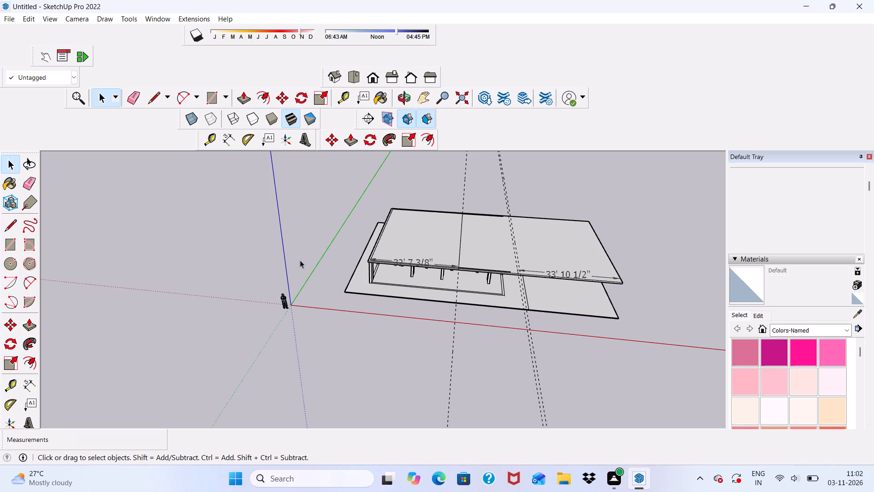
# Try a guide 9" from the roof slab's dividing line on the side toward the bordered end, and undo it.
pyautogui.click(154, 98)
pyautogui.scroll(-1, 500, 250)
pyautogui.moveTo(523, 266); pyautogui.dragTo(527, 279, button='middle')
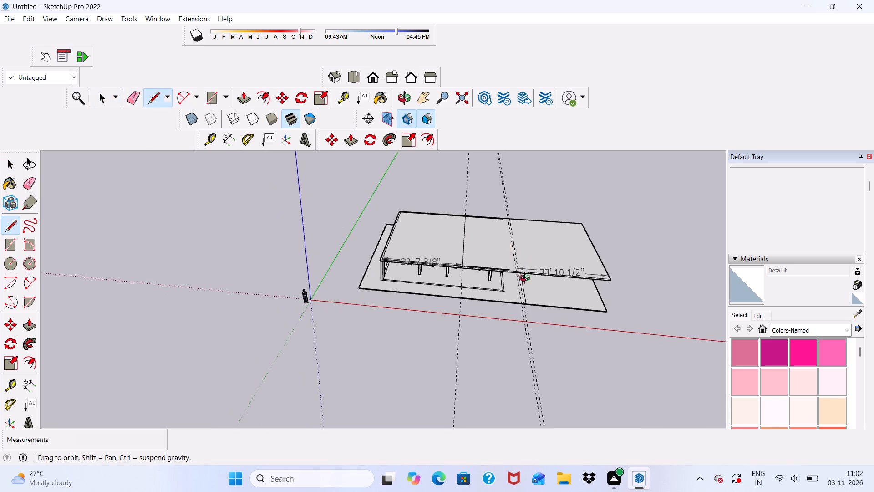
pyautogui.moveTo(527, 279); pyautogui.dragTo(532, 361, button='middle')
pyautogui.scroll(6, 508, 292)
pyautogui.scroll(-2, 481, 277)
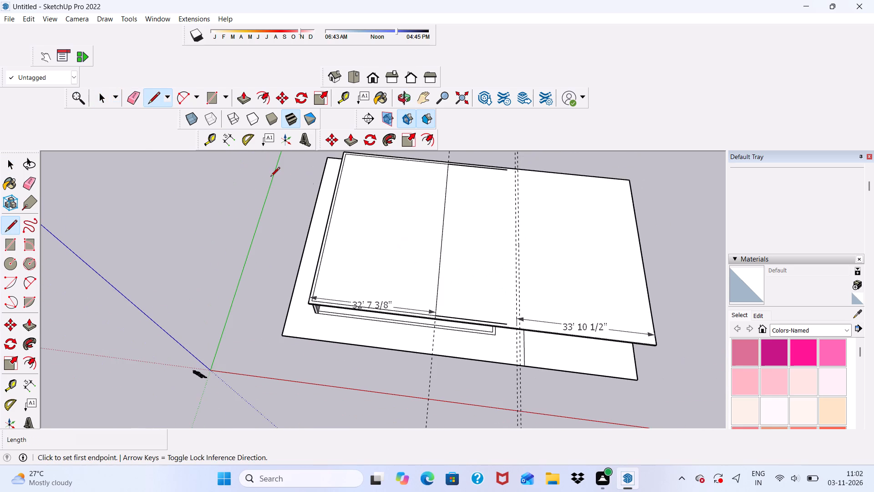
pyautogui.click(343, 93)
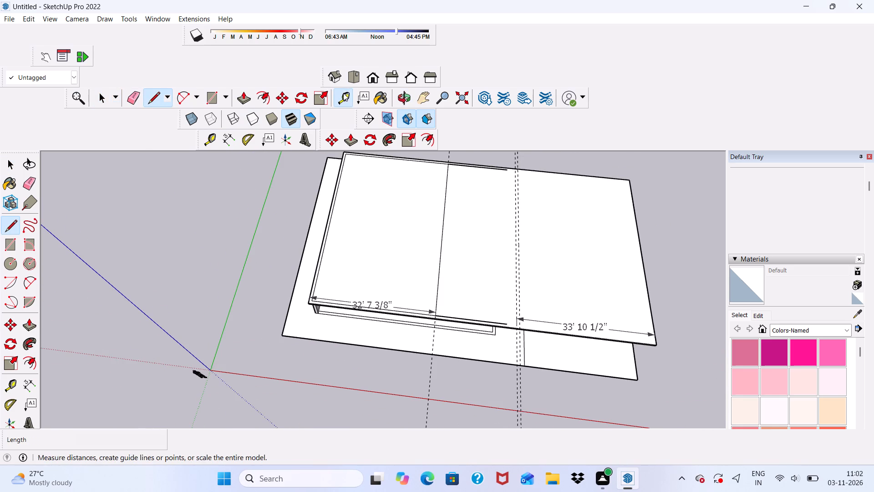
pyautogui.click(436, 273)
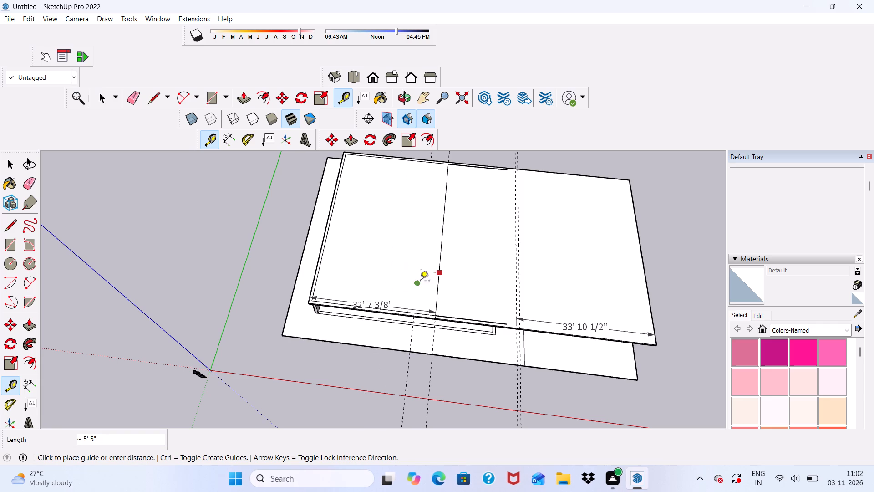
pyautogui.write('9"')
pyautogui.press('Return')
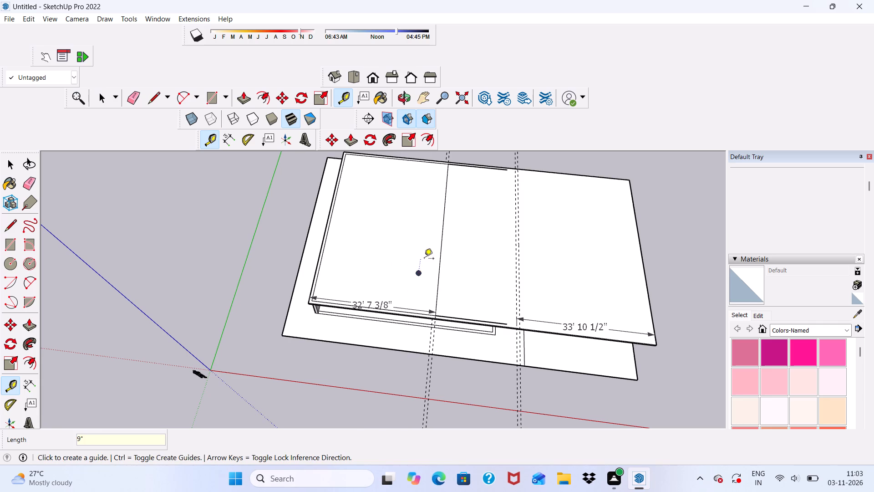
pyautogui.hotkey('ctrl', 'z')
# Place a guide across the roof slab, 9" from the dividing line on the side toward the extended end.
pyautogui.scroll(7, 444, 285)
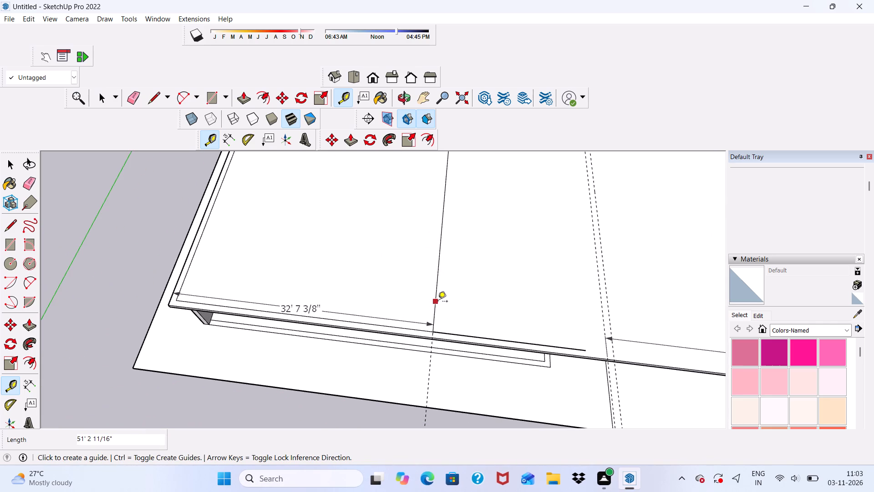
pyautogui.click(438, 302)
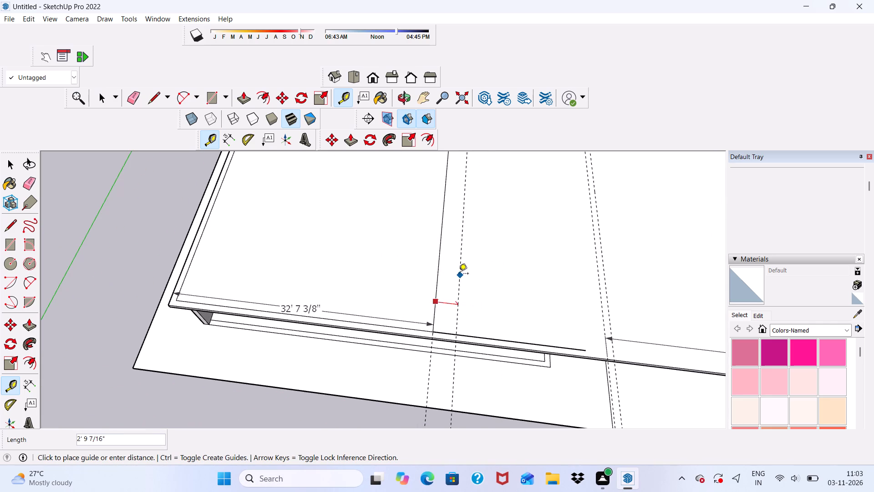
pyautogui.press('9')
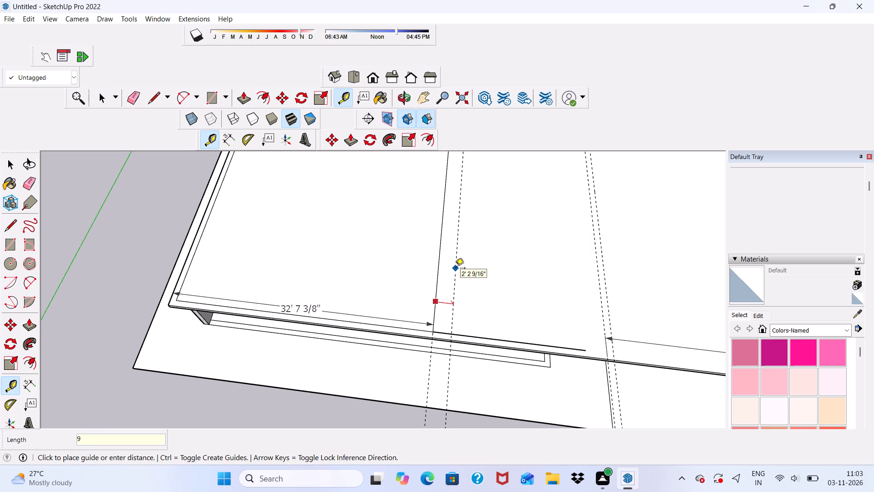
pyautogui.hotkey('shift', '"')
pyautogui.press('Return')
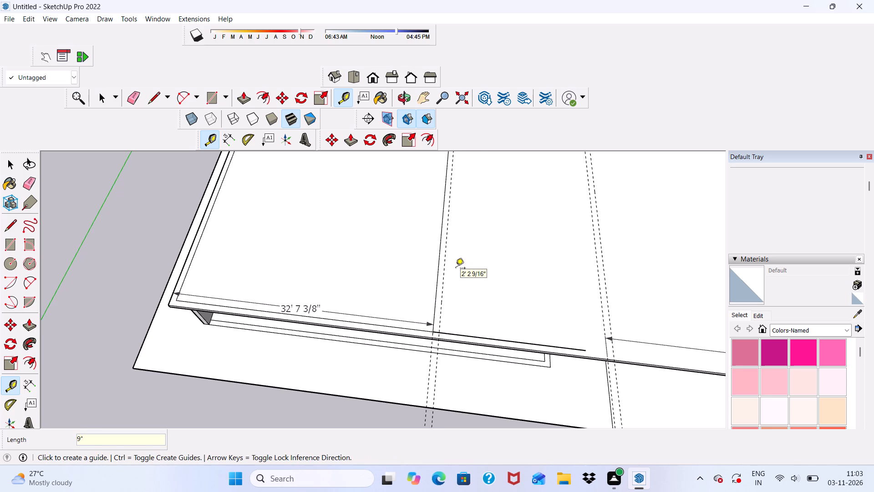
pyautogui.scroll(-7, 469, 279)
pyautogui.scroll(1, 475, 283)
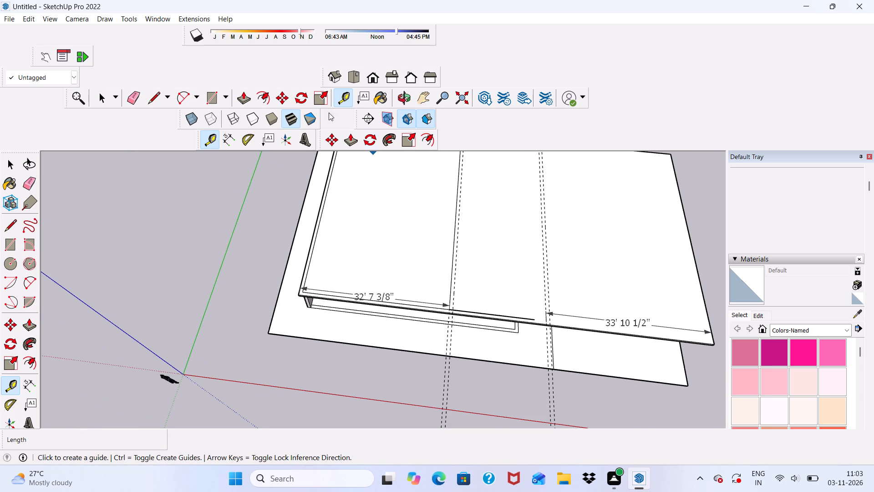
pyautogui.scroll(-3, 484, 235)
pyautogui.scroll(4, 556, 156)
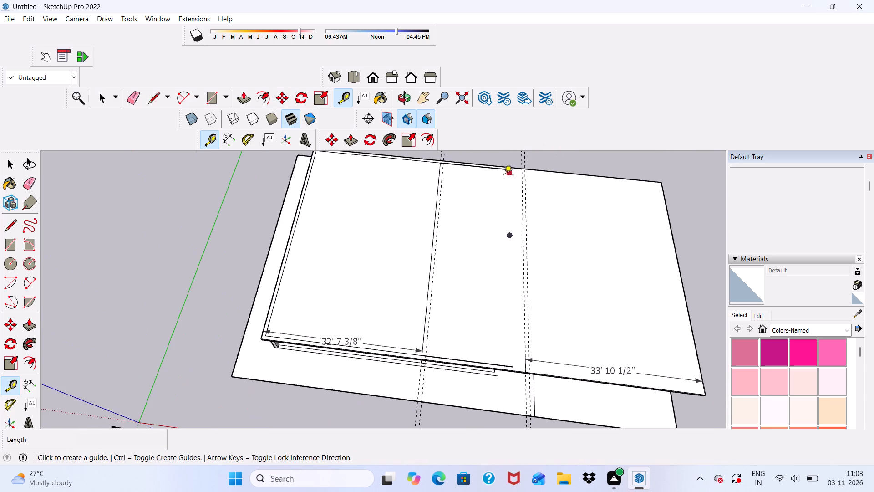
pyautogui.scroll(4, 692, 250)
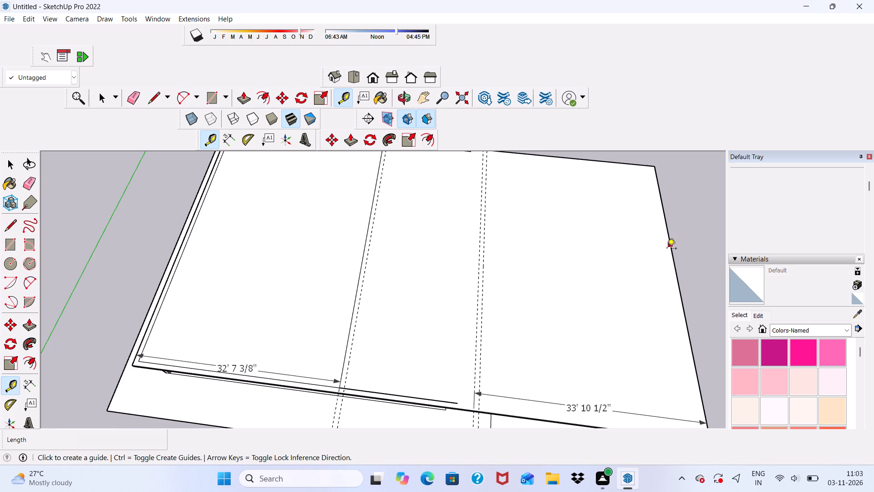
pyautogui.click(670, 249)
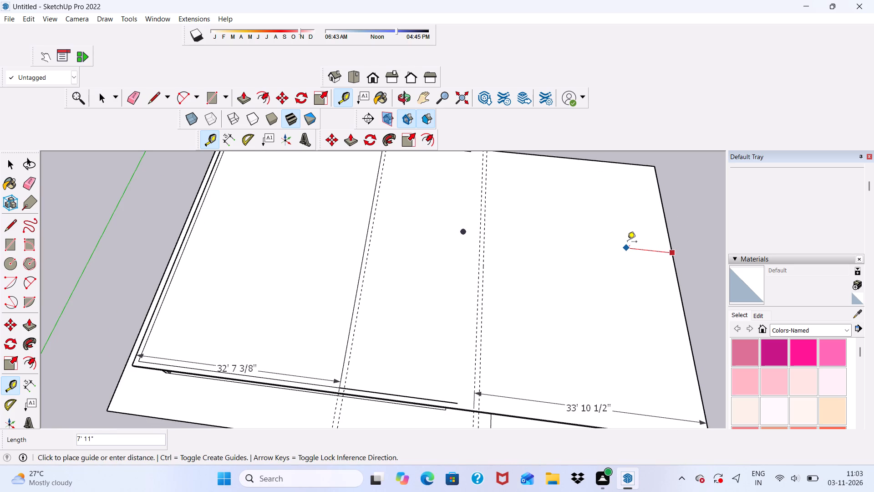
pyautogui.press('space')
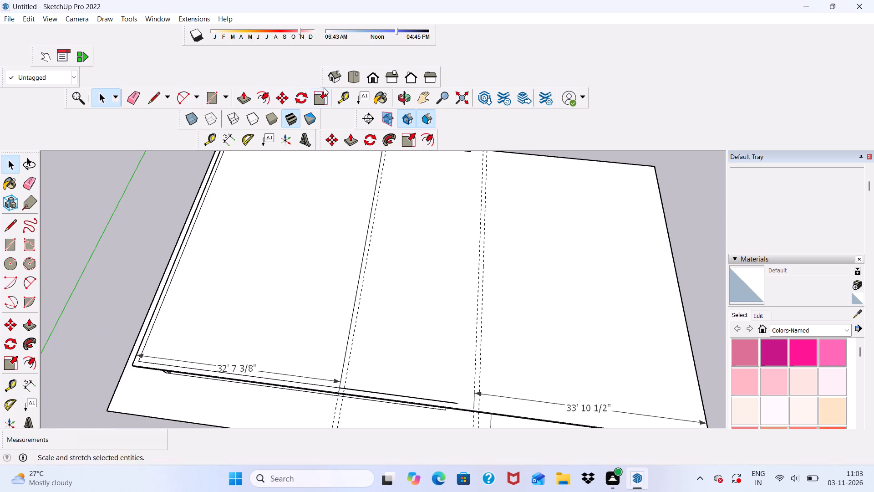
# Place a guide 9" inside the roof slab's outer edge at the extended end, parallel to that edge.
pyautogui.click(348, 100)
pyautogui.scroll(-5, 364, 131)
pyautogui.scroll(1, 616, 289)
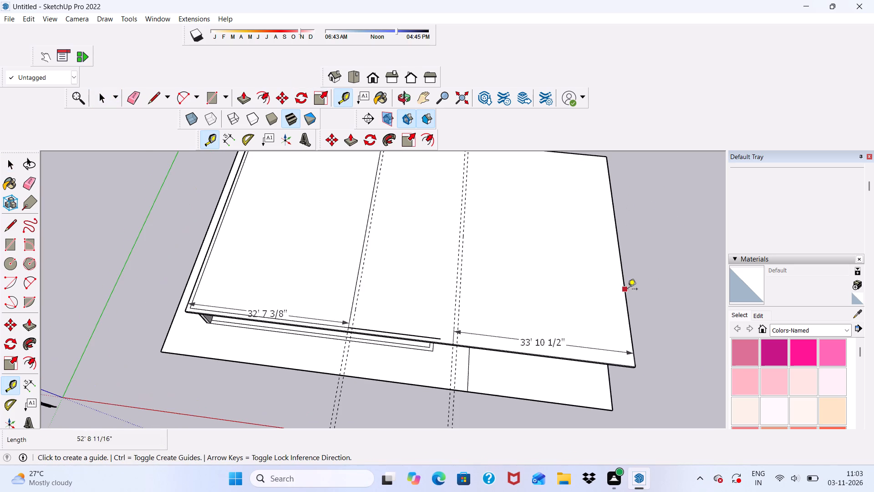
pyautogui.scroll(1, 625, 297)
pyautogui.click(625, 297)
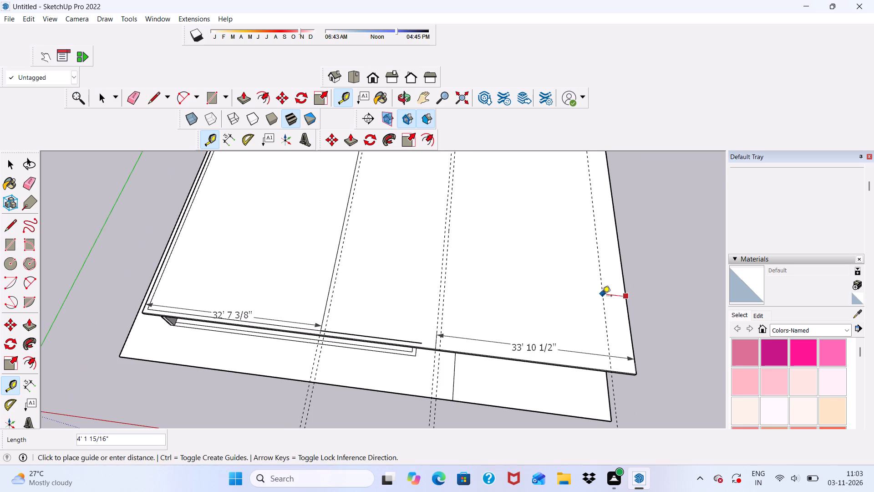
pyautogui.write('9"')
pyautogui.press('Return')
pyautogui.press('space')
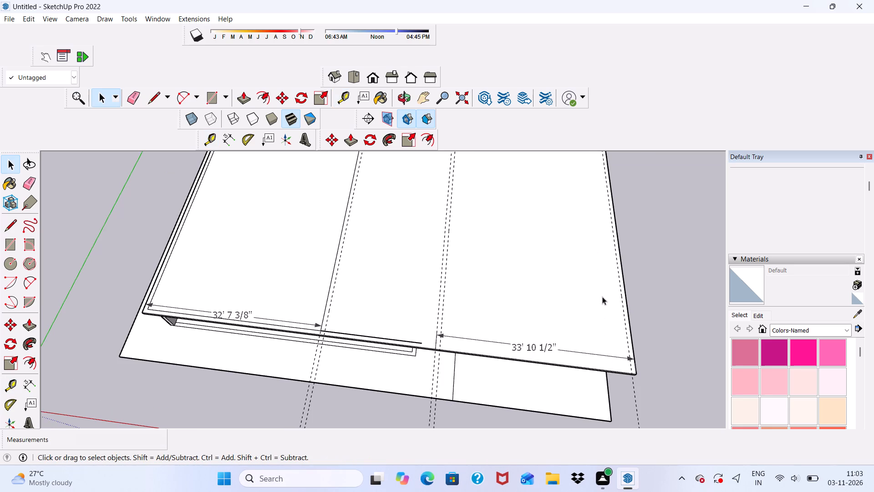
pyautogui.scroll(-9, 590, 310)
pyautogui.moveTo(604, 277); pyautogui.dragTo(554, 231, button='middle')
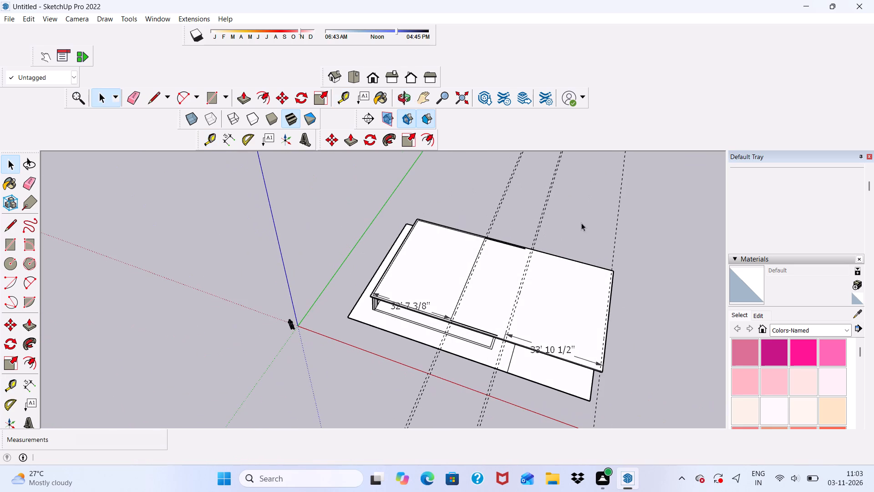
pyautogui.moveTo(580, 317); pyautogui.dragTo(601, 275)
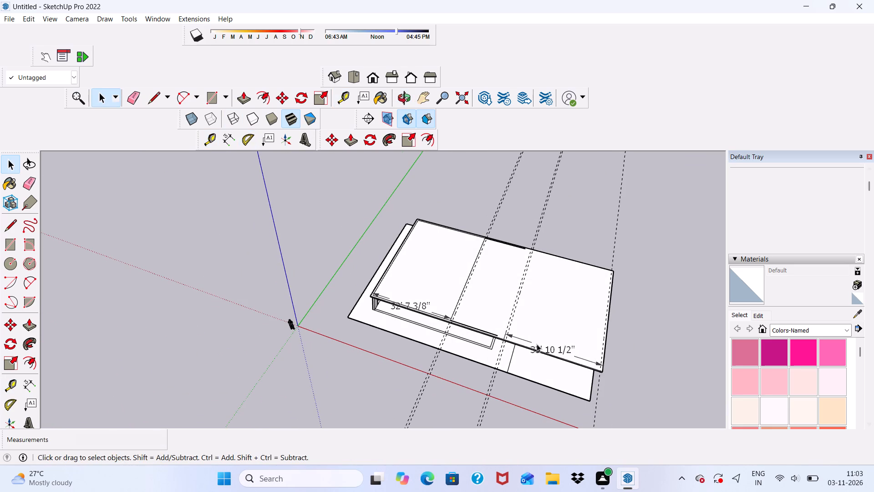
# Draw a line along the 9" guide at the roof slab's extended end, from one long edge to the other.
pyautogui.click(155, 95)
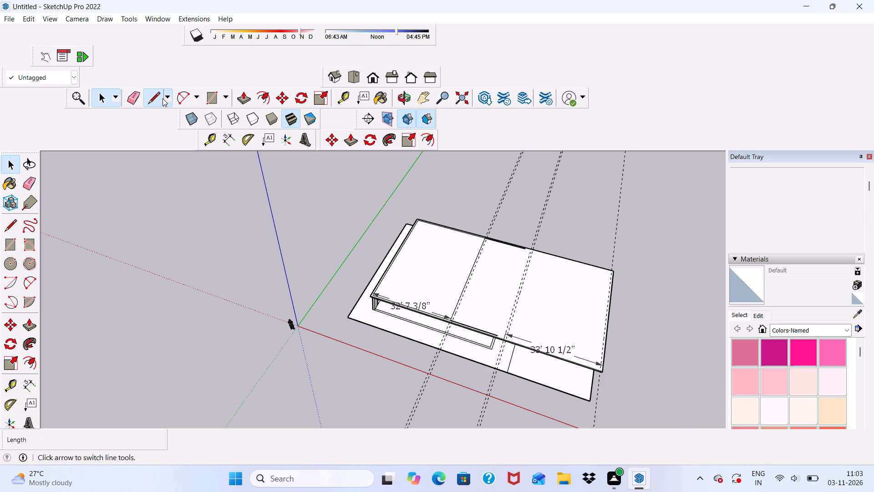
pyautogui.scroll(-5, 208, 143)
pyautogui.scroll(2, 516, 357)
pyautogui.moveTo(516, 357); pyautogui.dragTo(338, 303, button='middle')
pyautogui.scroll(4, 376, 342)
pyautogui.scroll(5, 420, 347)
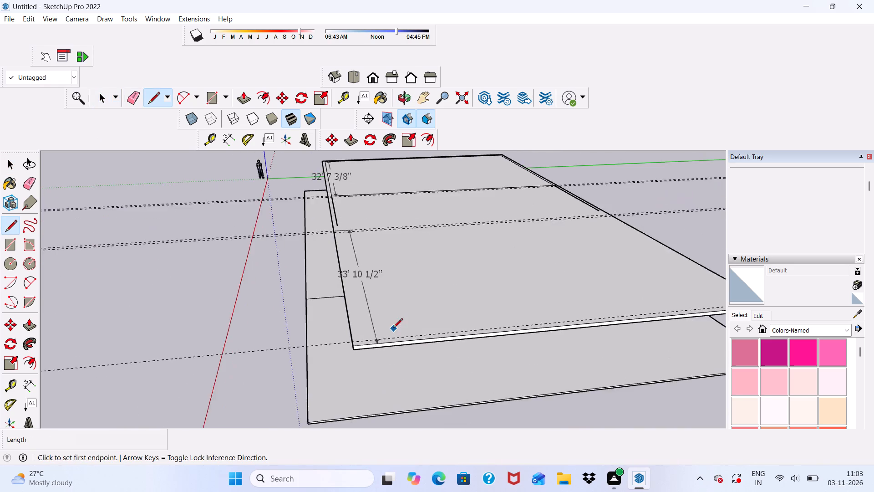
pyautogui.scroll(12, 393, 328)
pyautogui.scroll(6, 351, 330)
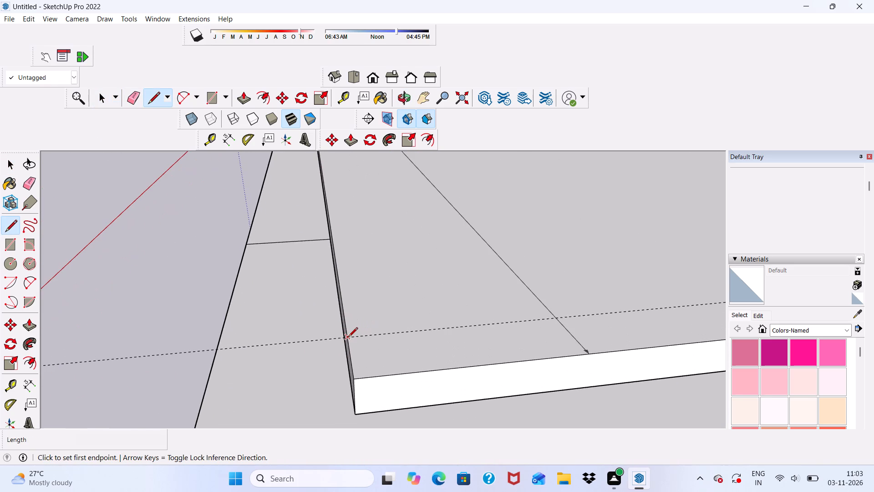
pyautogui.click(348, 338)
pyautogui.scroll(-11, 407, 335)
pyautogui.scroll(-5, 238, 270)
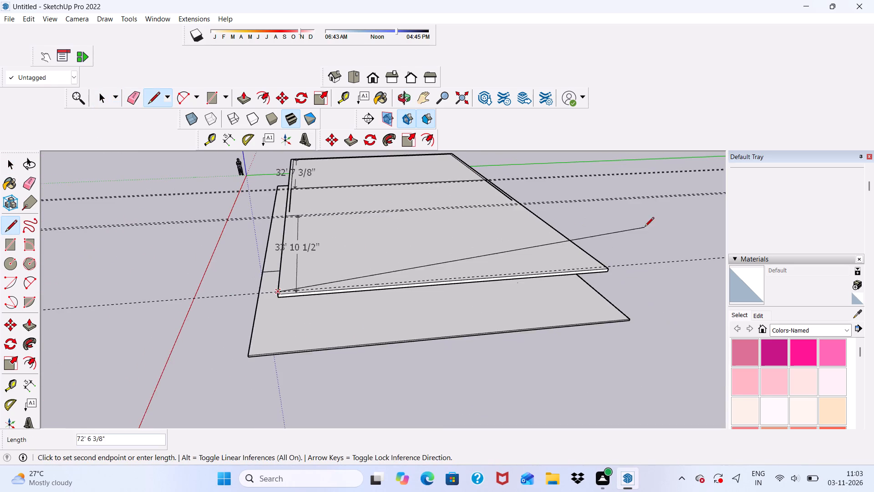
pyautogui.scroll(1, 645, 227)
pyautogui.scroll(14, 598, 261)
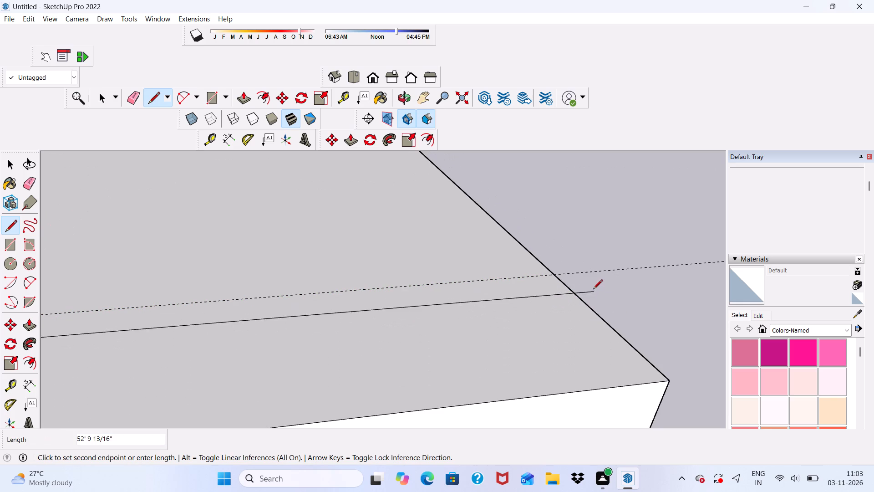
pyautogui.click(559, 273)
pyautogui.scroll(-6, 551, 249)
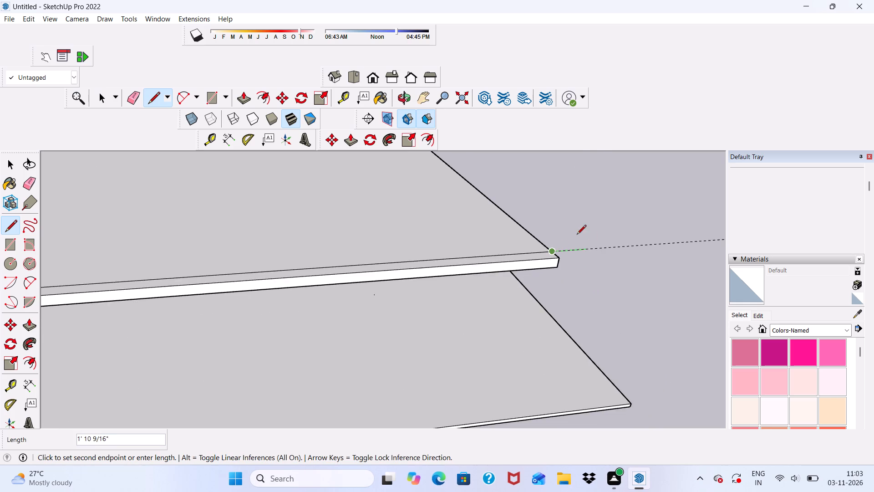
pyautogui.scroll(-15, 489, 282)
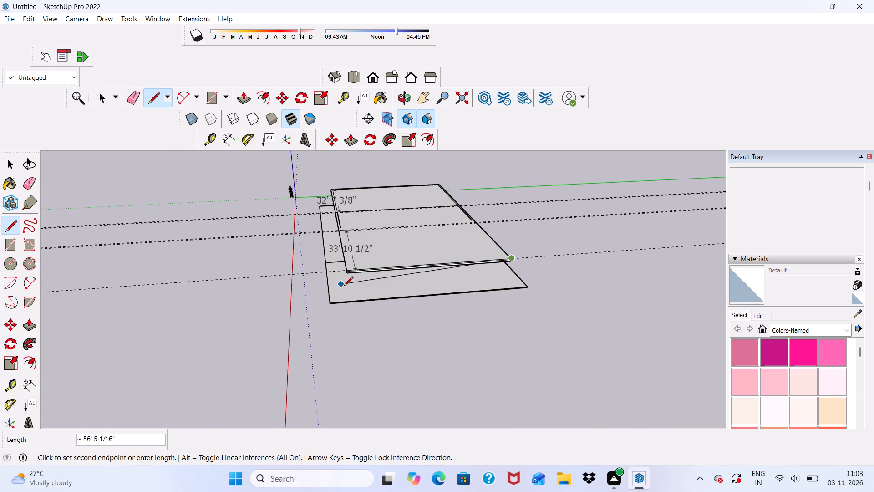
pyautogui.moveTo(381, 310); pyautogui.dragTo(415, 331, button='middle')
pyautogui.press('space')
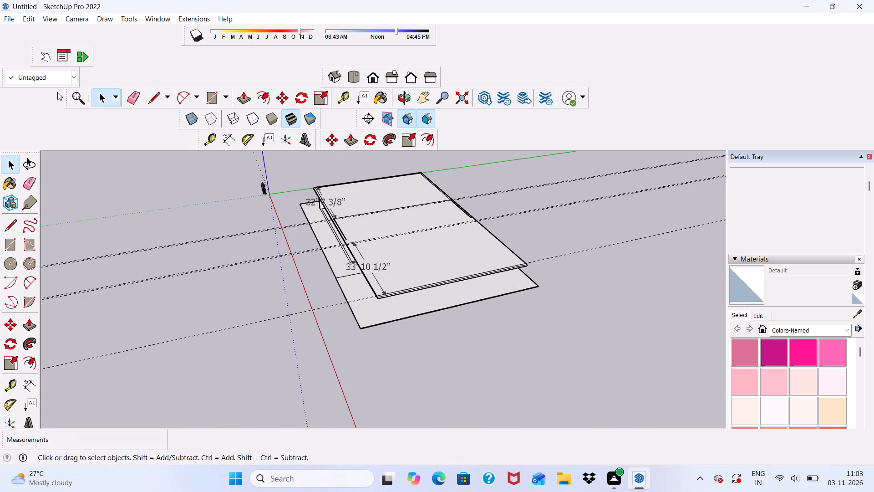
# Extend the inner border line on the slab's dimensioned long side about 35' 7" to meet the extended end's border line.
pyautogui.click(157, 103)
pyautogui.moveTo(361, 262); pyautogui.dragTo(376, 323, button='middle')
pyautogui.scroll(2, 362, 283)
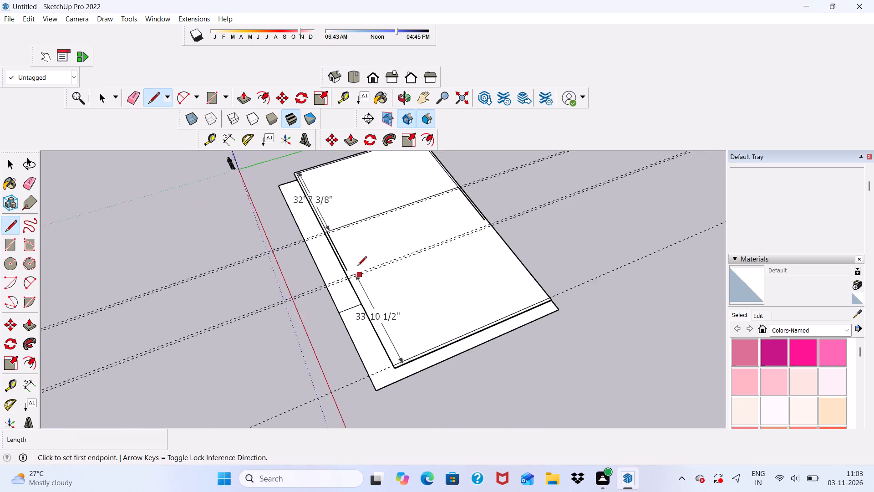
pyautogui.scroll(3, 357, 266)
pyautogui.scroll(4, 347, 316)
pyautogui.scroll(4, 347, 270)
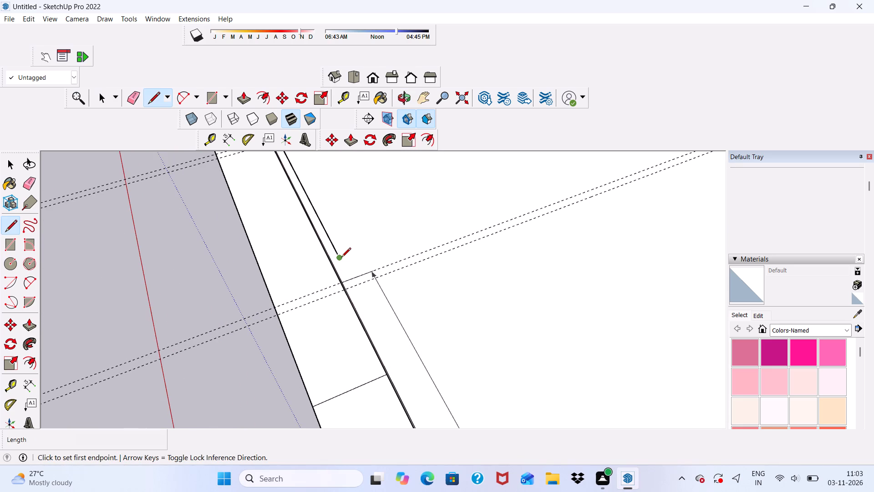
pyautogui.click(341, 258)
pyautogui.scroll(-4, 366, 302)
pyautogui.scroll(-9, 313, 209)
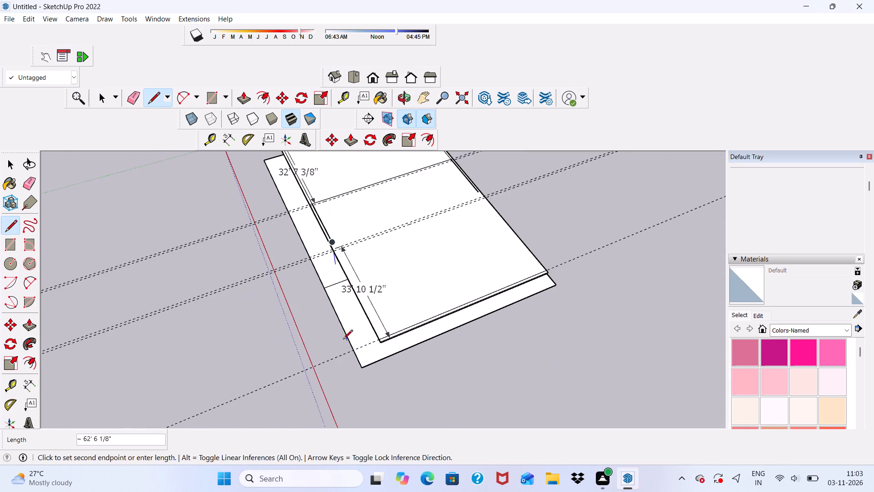
pyautogui.scroll(16, 367, 331)
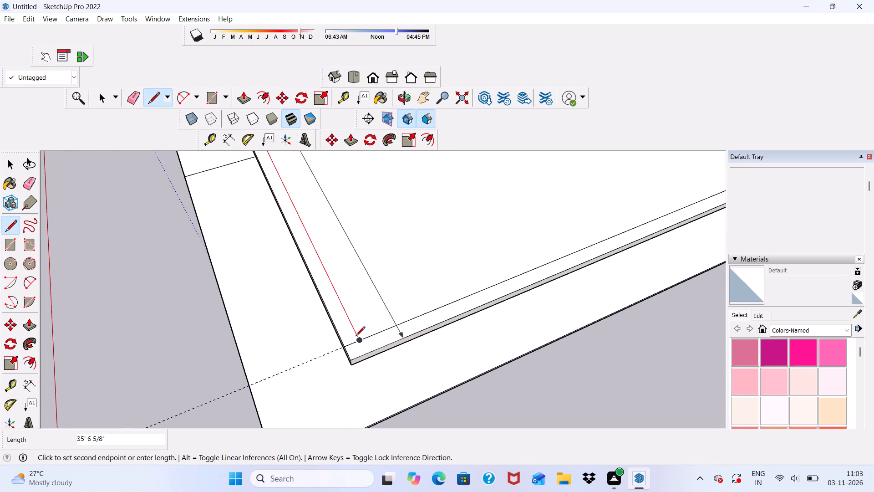
pyautogui.click(356, 338)
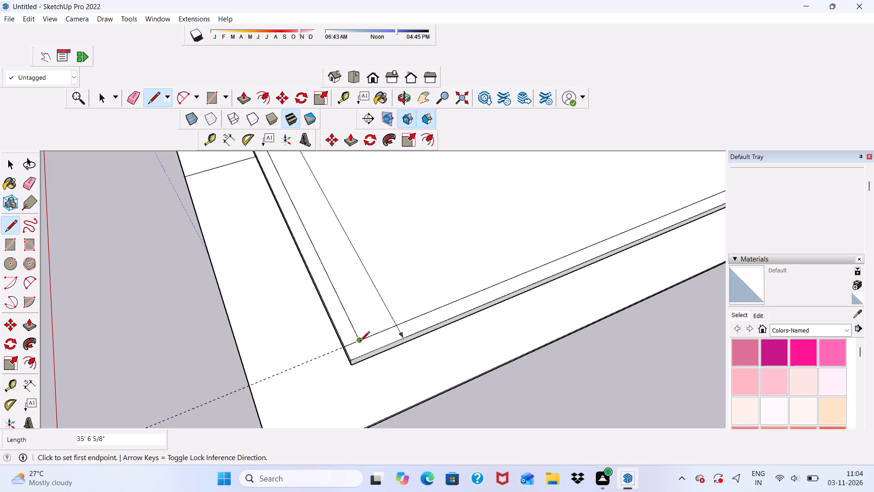
# Extend the inner border line on the opposite long side about 35' 7" to meet the extended end's border line.
pyautogui.scroll(-3, 326, 344)
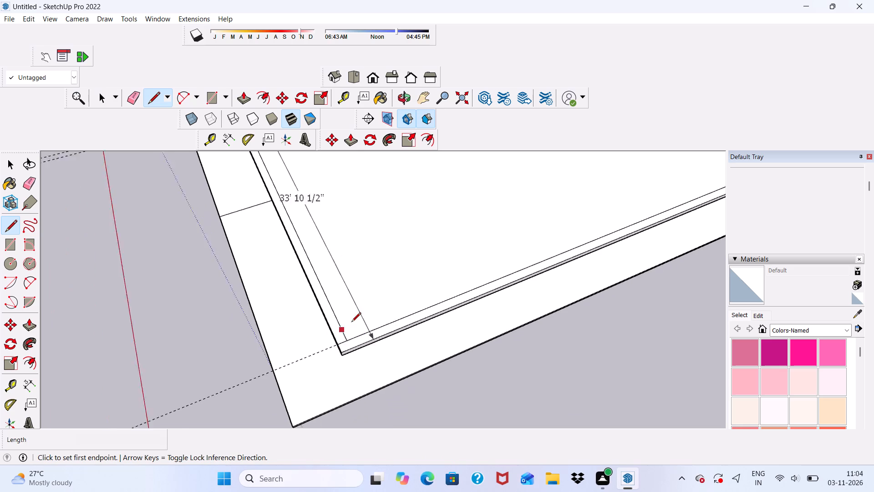
pyautogui.scroll(-17, 351, 323)
pyautogui.scroll(12, 386, 217)
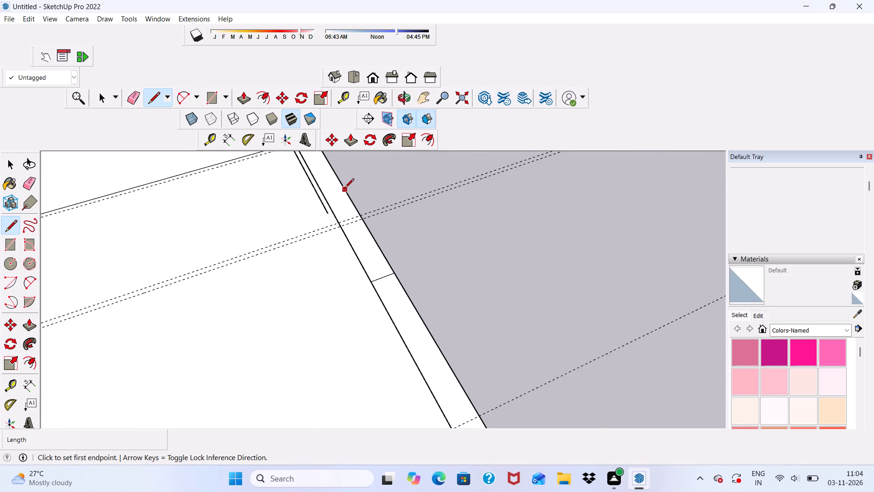
pyautogui.scroll(7, 324, 203)
pyautogui.scroll(-9, 308, 205)
pyautogui.moveTo(370, 299); pyautogui.dragTo(355, 308, button='middle')
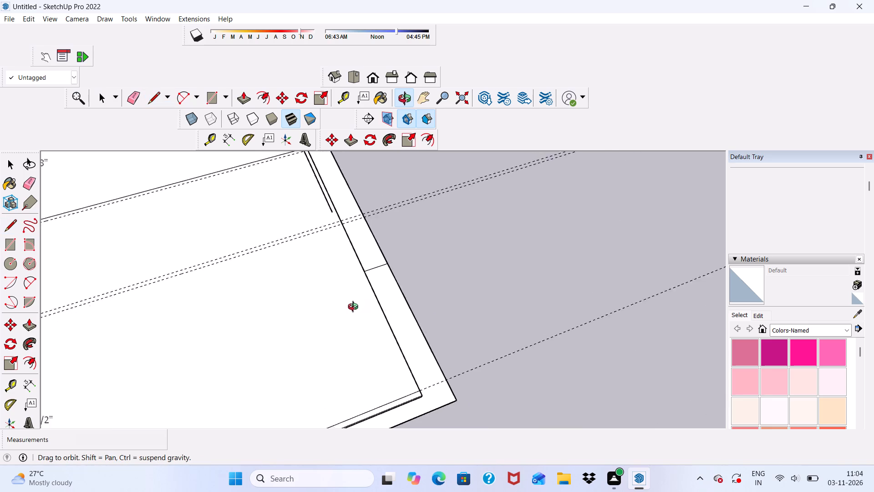
pyautogui.moveTo(355, 308); pyautogui.dragTo(354, 274, button='middle')
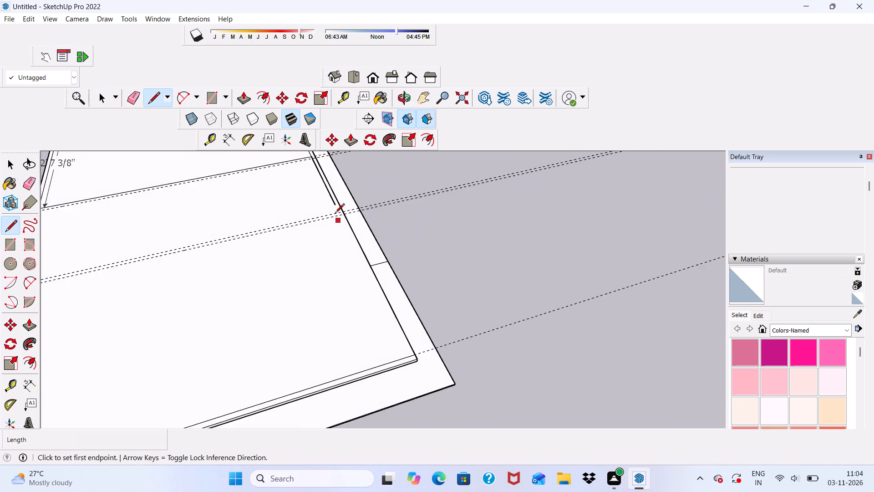
pyautogui.scroll(8, 329, 191)
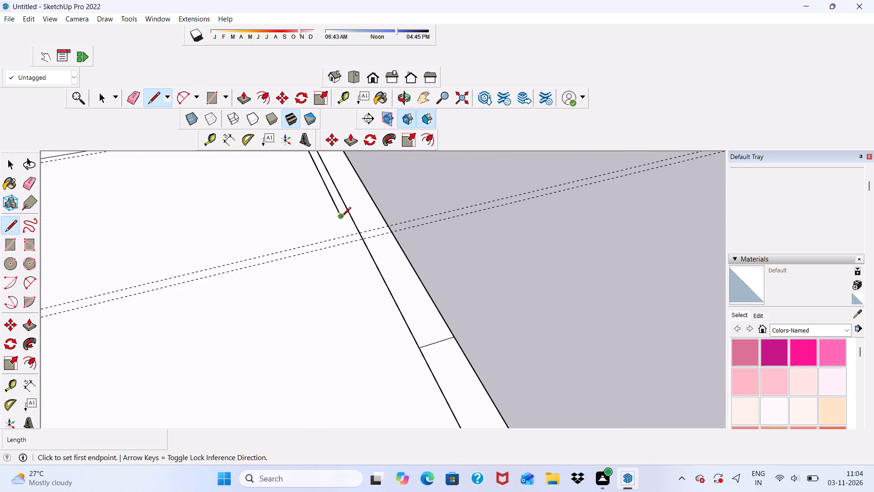
pyautogui.click(341, 217)
pyautogui.scroll(-4, 357, 266)
pyautogui.scroll(-6, 344, 215)
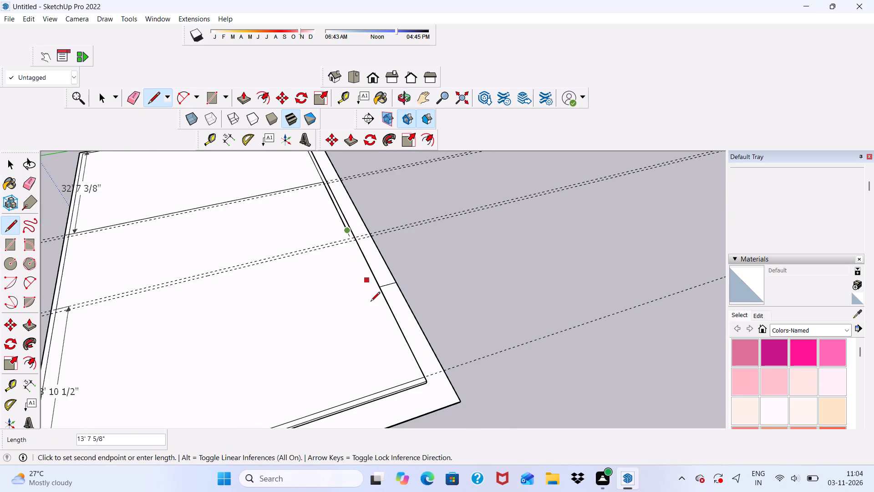
pyautogui.scroll(6, 387, 388)
pyautogui.scroll(1, 425, 385)
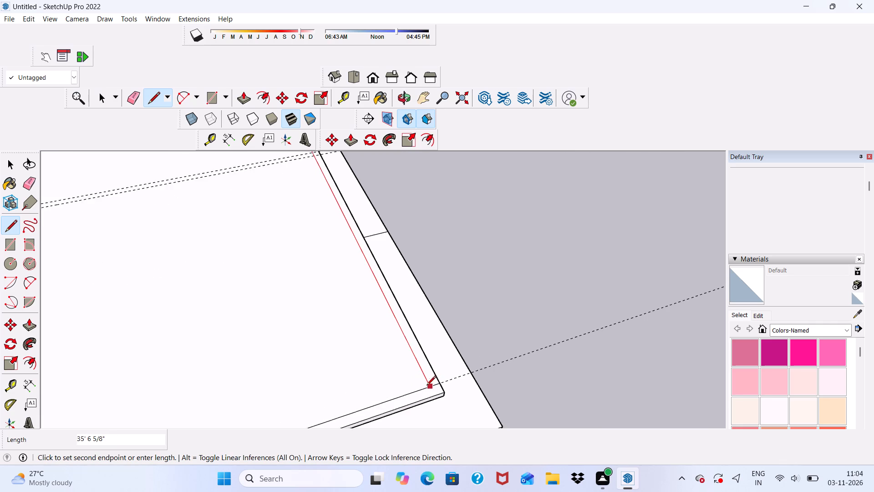
pyautogui.scroll(2, 427, 386)
pyautogui.click(432, 389)
# Draw a line about 52' long across the slab along the outer guide of the pair bordering the 33' 10 1/2" section.
pyautogui.scroll(-9, 404, 362)
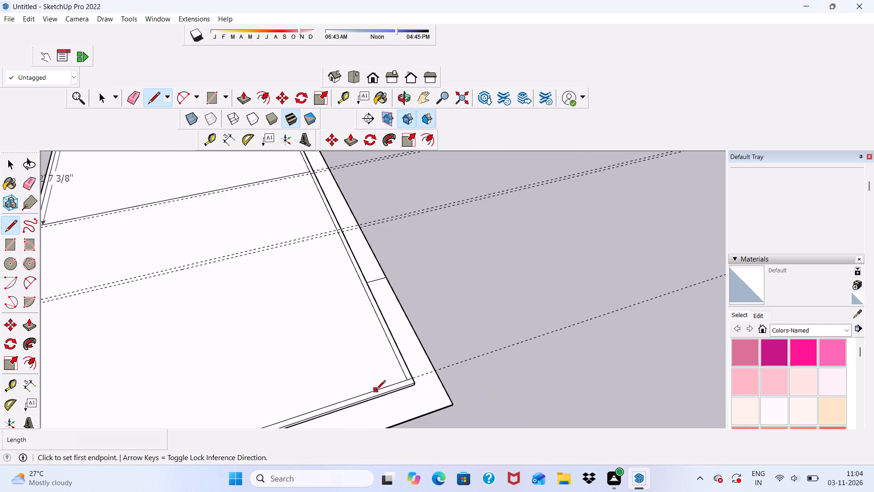
pyautogui.scroll(-4, 252, 205)
pyautogui.scroll(-5, 326, 225)
pyautogui.scroll(3, 91, 271)
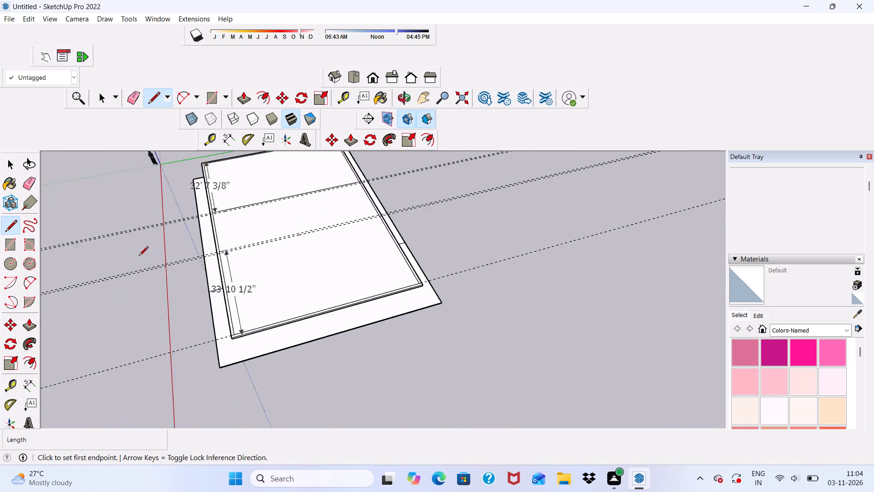
pyautogui.scroll(3, 139, 256)
pyautogui.scroll(17, 234, 254)
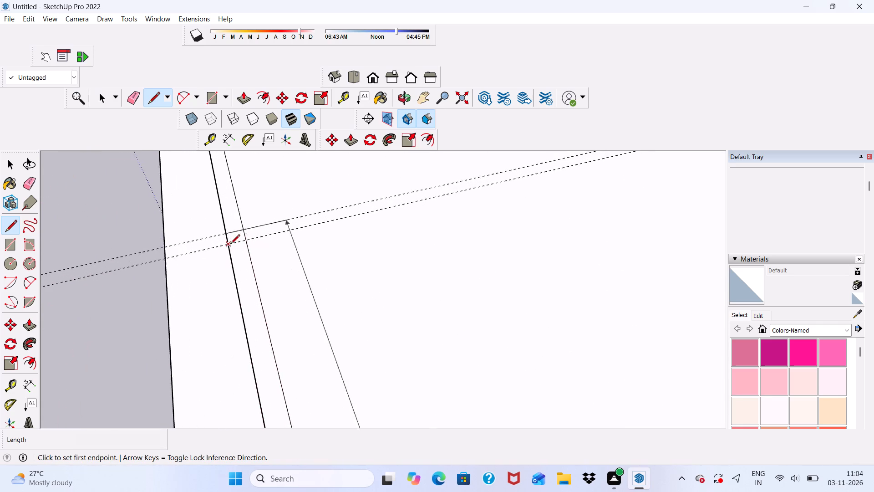
pyautogui.scroll(9, 230, 245)
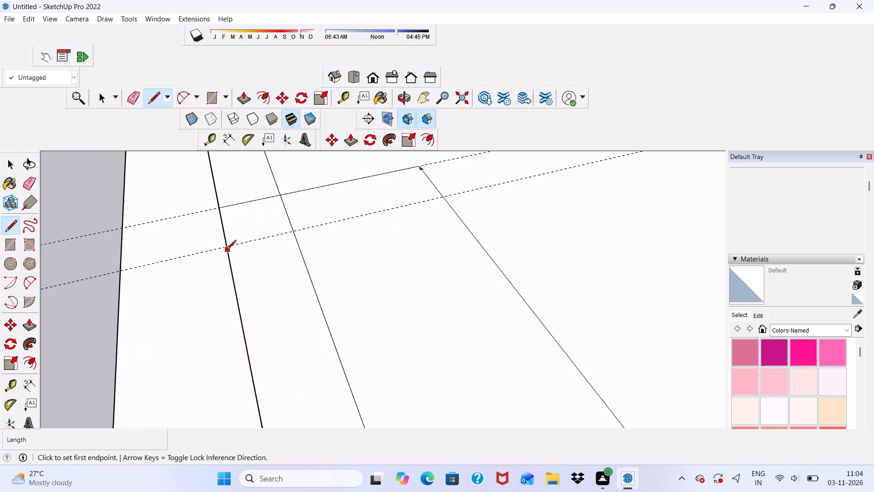
pyautogui.click(226, 248)
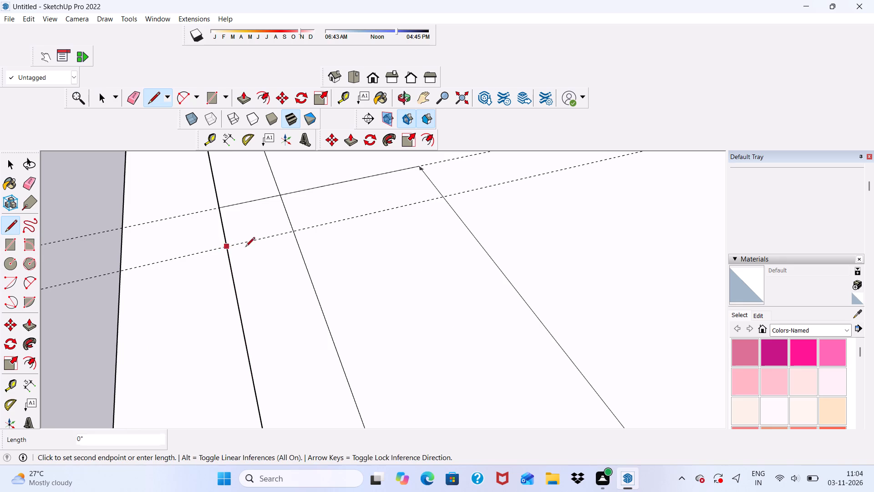
pyautogui.scroll(-5, 339, 209)
pyautogui.scroll(-6, 58, 262)
pyautogui.scroll(1, 142, 262)
pyautogui.scroll(-5, 0, 249)
pyautogui.scroll(-5, 197, 224)
pyautogui.scroll(-4, 155, 246)
pyautogui.scroll(-7, 84, 272)
pyautogui.scroll(6, 436, 204)
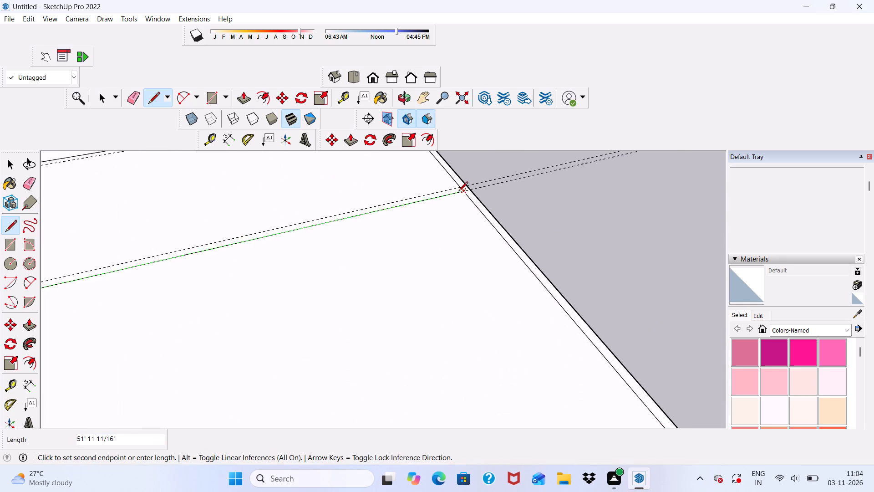
pyautogui.scroll(4, 458, 192)
pyautogui.click(467, 192)
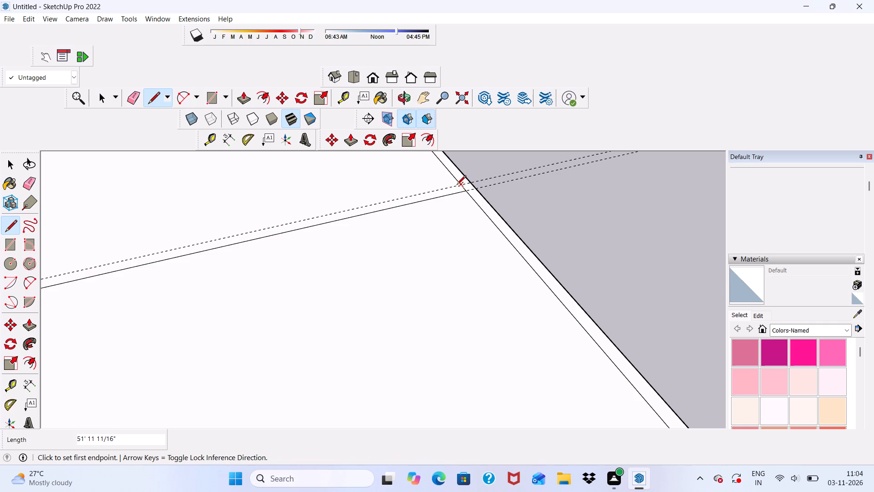
# Draw a parallel line about 52' long along the other guide of that pair, from the far inner border to the dimensioned long edge.
pyautogui.click(458, 185)
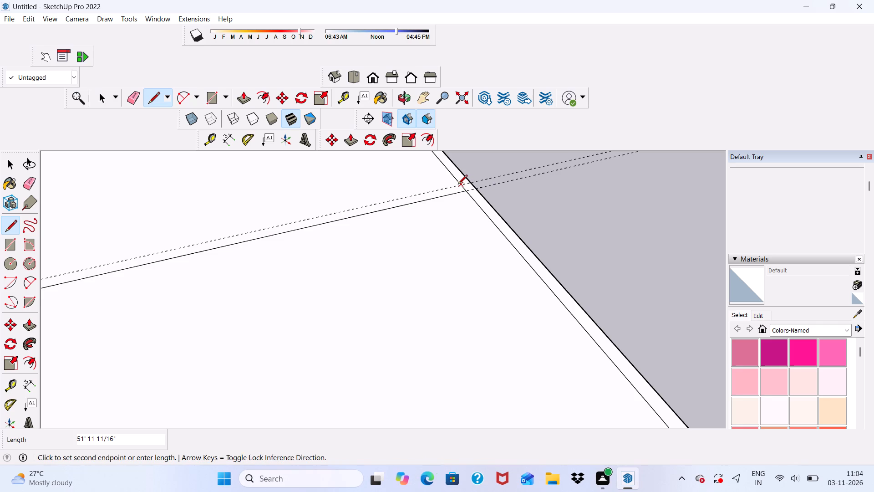
pyautogui.scroll(-5, 399, 202)
pyautogui.scroll(-16, 273, 218)
pyautogui.scroll(4, 211, 208)
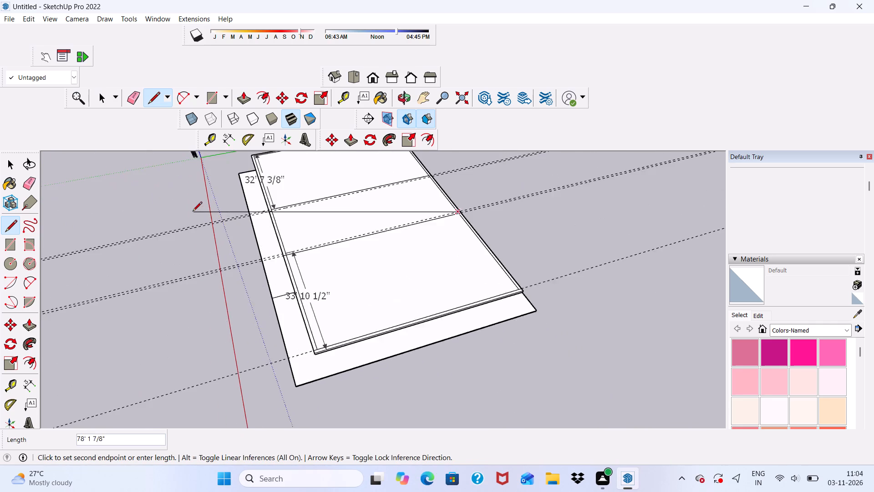
pyautogui.scroll(2, 193, 212)
pyautogui.scroll(15, 285, 239)
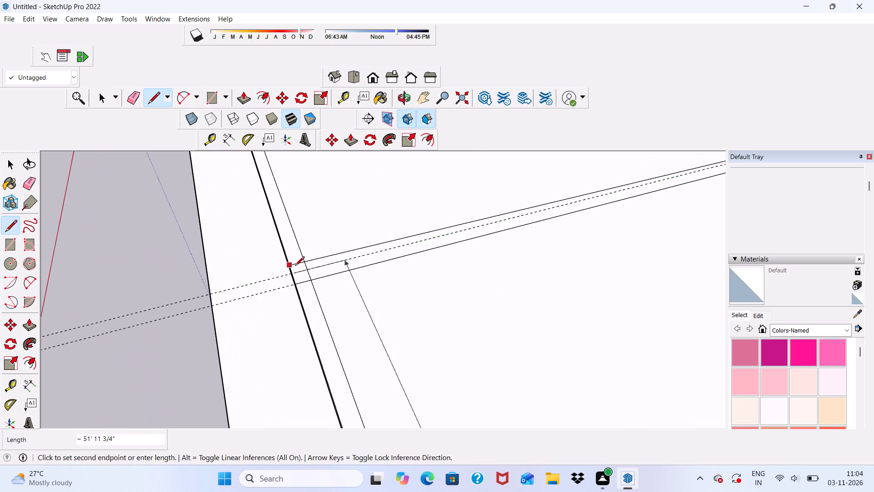
pyautogui.scroll(1, 296, 271)
pyautogui.click(296, 271)
# Draw a line about 52' long along the guide beside the dividing line at the end of the 32' 7 3/8" section.
pyautogui.scroll(-12, 283, 267)
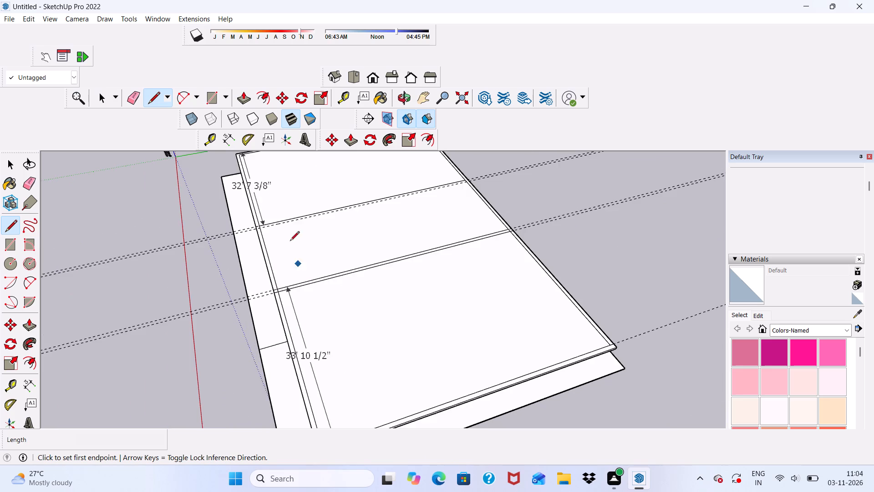
pyautogui.scroll(9, 256, 194)
pyautogui.scroll(4, 253, 246)
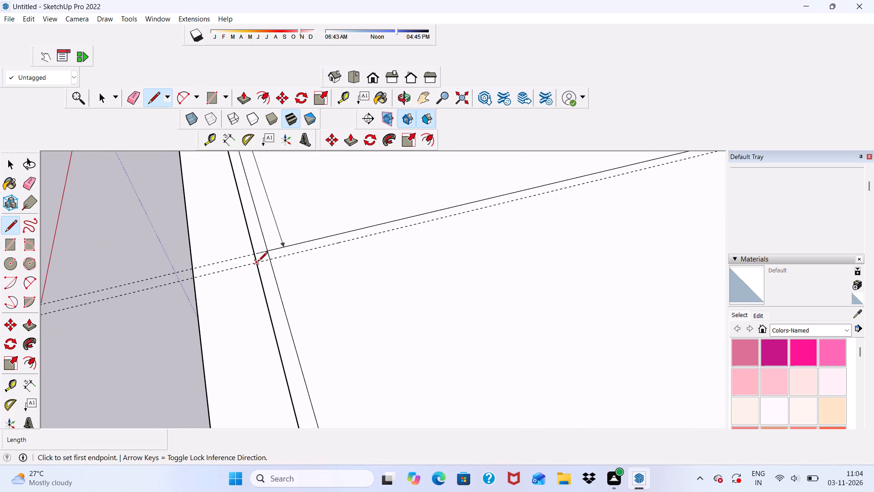
pyautogui.click(259, 262)
pyautogui.scroll(-6, 325, 266)
pyautogui.scroll(1, 344, 239)
pyautogui.scroll(-10, 67, 285)
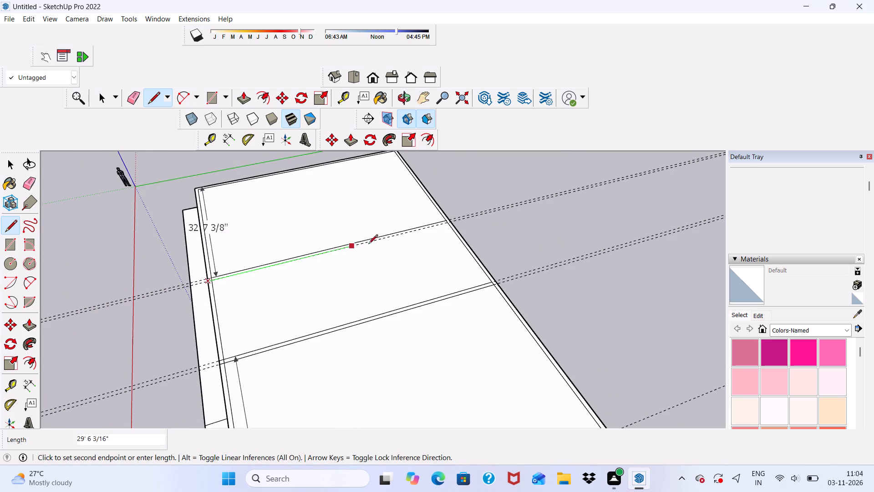
pyautogui.scroll(14, 447, 220)
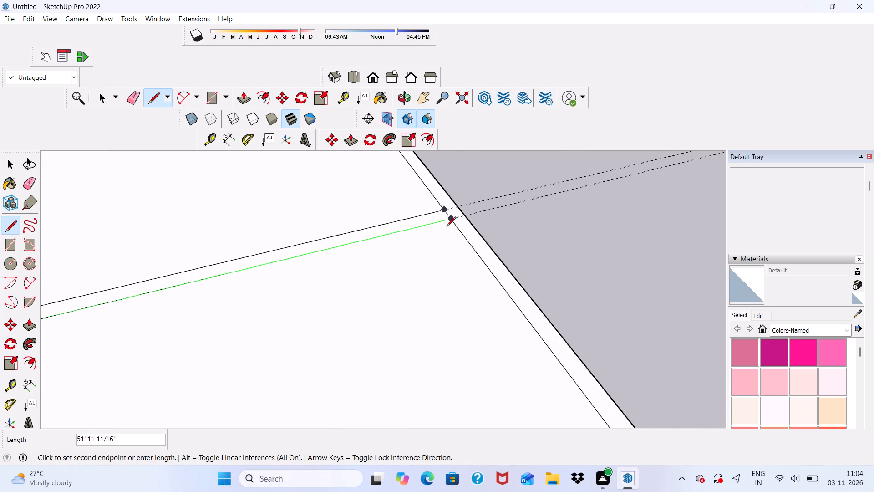
pyautogui.scroll(2, 447, 227)
pyautogui.click(452, 219)
pyautogui.scroll(-2, 427, 214)
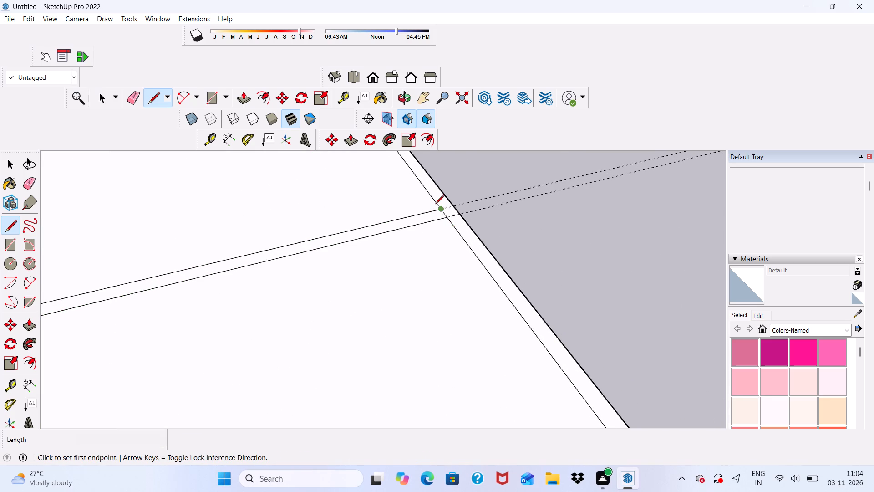
# Erase the pair of construction guides running through the divider at the end of the 32' 7 3/8" section.
pyautogui.scroll(4, 435, 205)
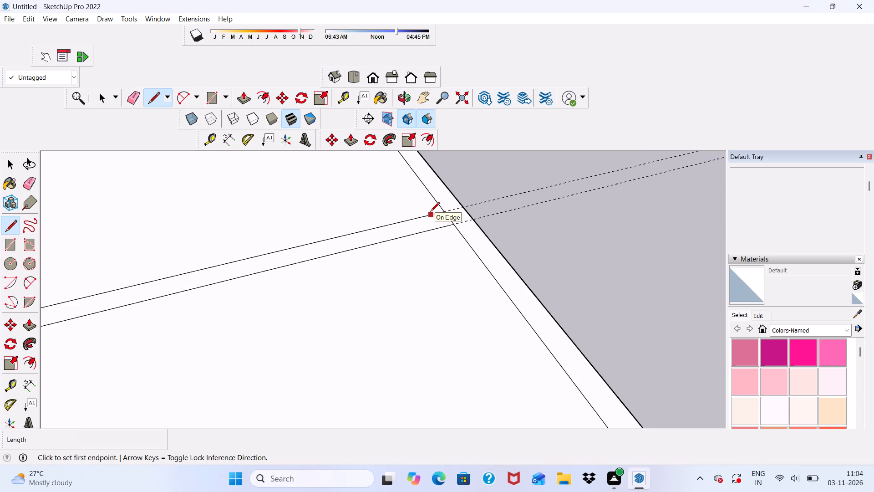
pyautogui.scroll(-5, 467, 219)
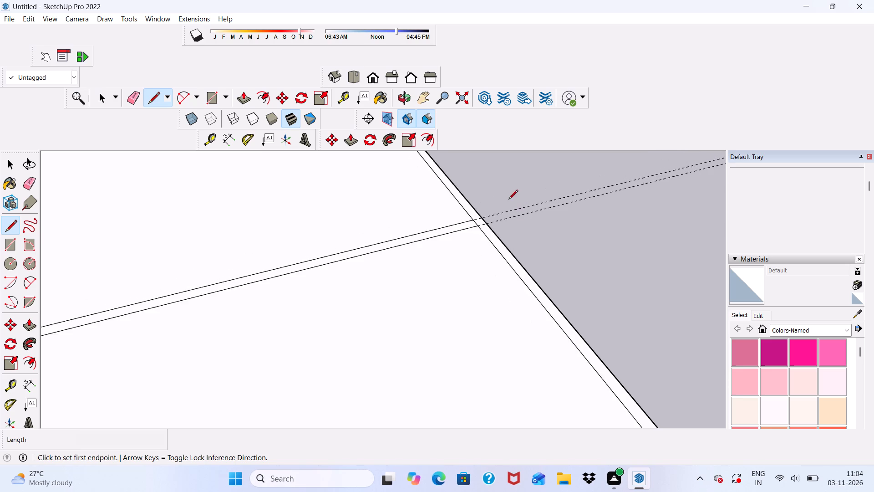
pyautogui.scroll(-10, 508, 200)
pyautogui.moveTo(458, 203); pyautogui.dragTo(457, 220, button='middle')
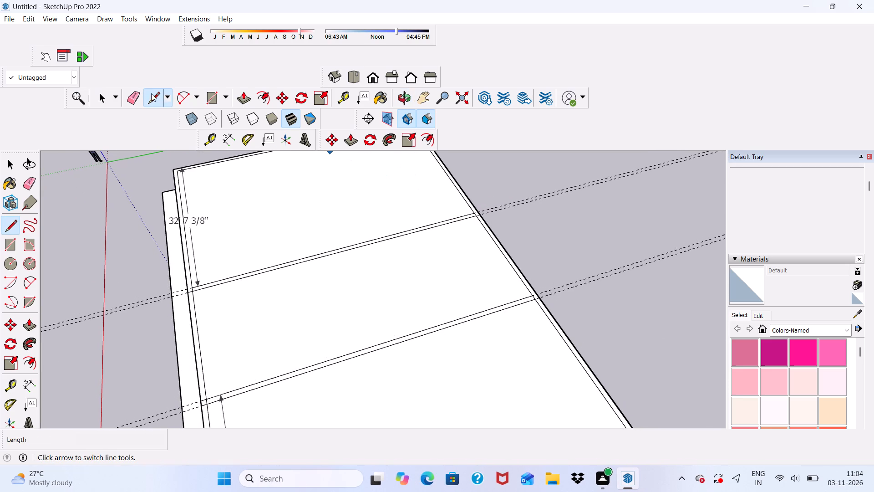
pyautogui.click(138, 93)
pyautogui.moveTo(137, 281); pyautogui.dragTo(155, 322)
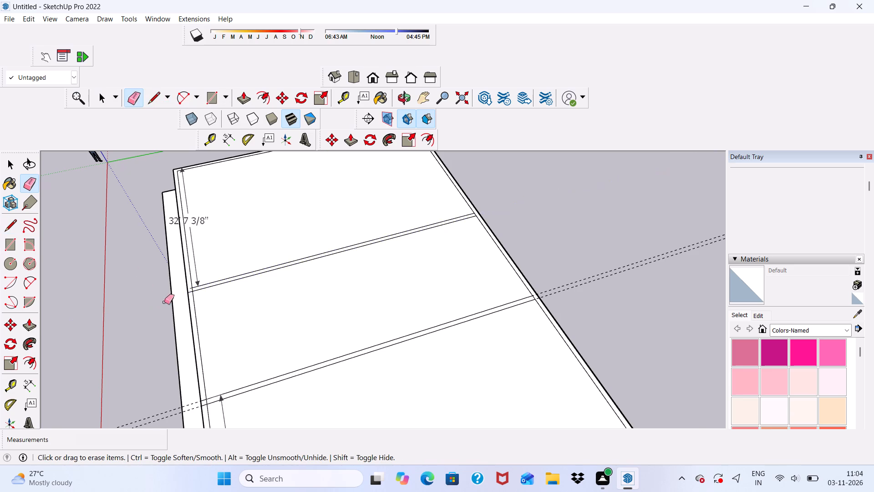
# Erase the 32' 7 3/8" dimension and the extra line pieces where that section's divider meets the long border.
pyautogui.moveTo(164, 302); pyautogui.dragTo(377, 265, button='middle')
pyautogui.scroll(-1, 164, 302)
pyautogui.scroll(17, 333, 458)
pyautogui.moveTo(345, 392); pyautogui.dragTo(359, 394)
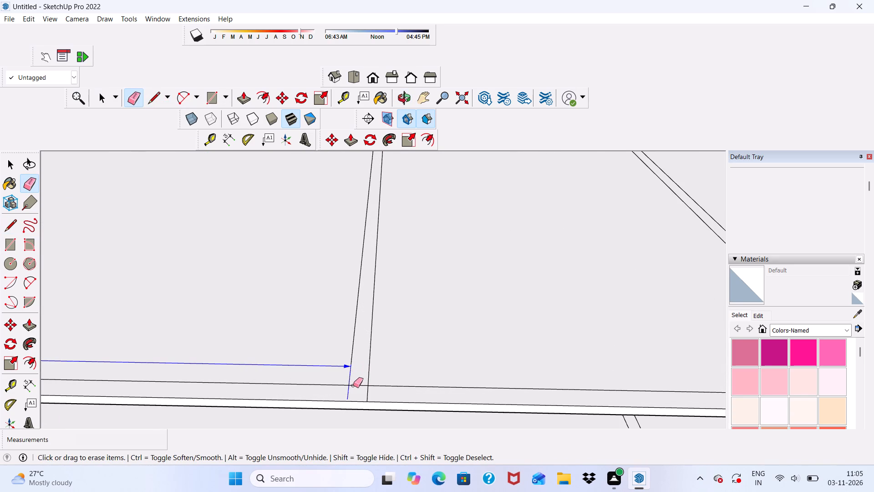
pyautogui.moveTo(353, 385); pyautogui.dragTo(356, 376)
# Erase the 33' 10 1/2" dimension along the roof slab's long edge.
pyautogui.scroll(-6, 351, 343)
pyautogui.scroll(-6, 304, 303)
pyautogui.scroll(1, 309, 334)
pyautogui.scroll(-6, 266, 310)
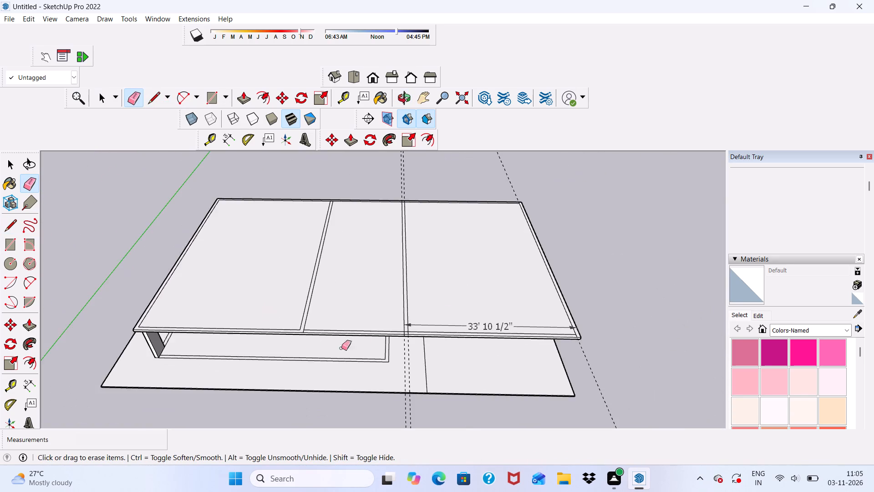
pyautogui.scroll(10, 451, 313)
pyautogui.click(386, 333)
pyautogui.moveTo(386, 335); pyautogui.dragTo(386, 336)
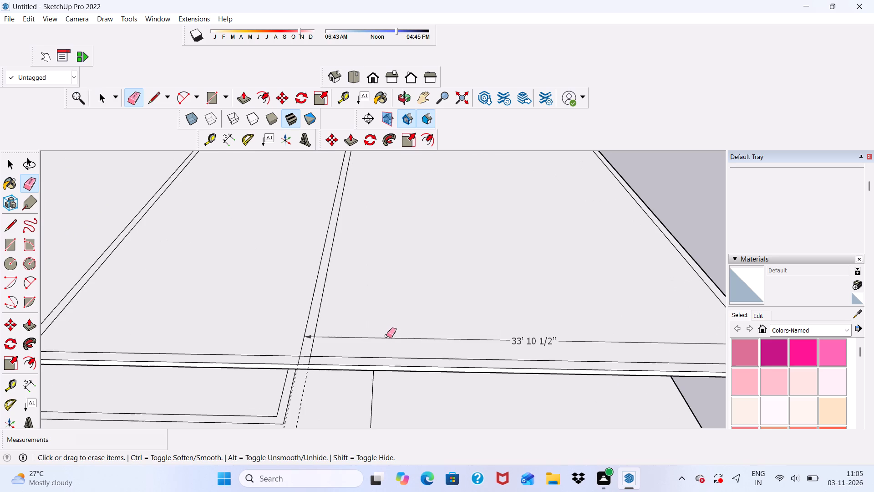
pyautogui.moveTo(386, 336); pyautogui.dragTo(378, 339)
# Erase the pair of construction guides running through the divider beside the extended end section.
pyautogui.scroll(-5, 328, 310)
pyautogui.scroll(5, 307, 388)
pyautogui.scroll(-11, 305, 370)
pyautogui.moveTo(342, 360); pyautogui.dragTo(338, 364, button='middle')
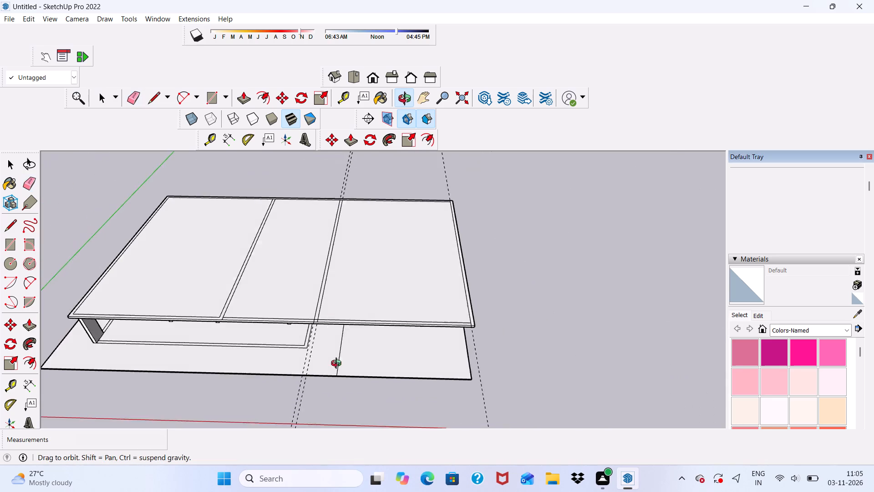
pyautogui.moveTo(338, 364); pyautogui.dragTo(243, 408, button='middle')
pyautogui.moveTo(228, 349); pyautogui.dragTo(234, 361)
# Erase the extra line pieces where the extended end section's divider crosses the long border.
pyautogui.scroll(3, 316, 296)
pyautogui.scroll(19, 276, 309)
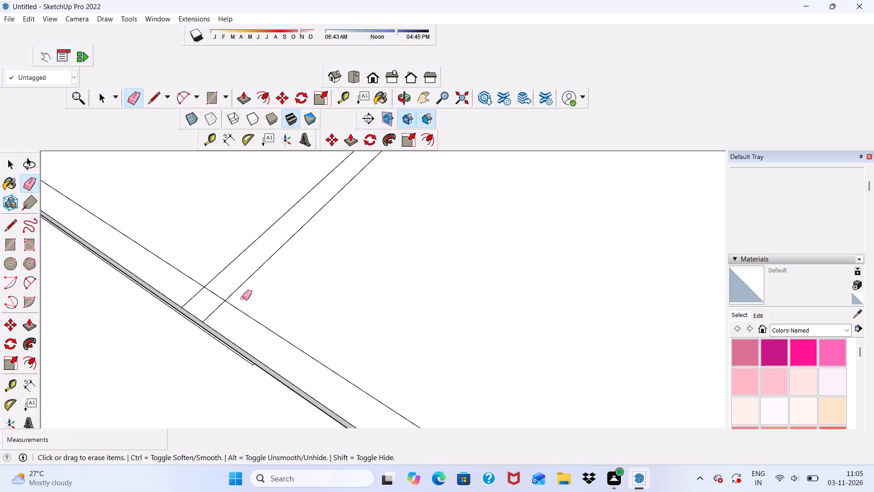
pyautogui.moveTo(223, 296); pyautogui.dragTo(222, 313)
# Erase the remaining construction guide along the extended end of the roof slab.
pyautogui.scroll(-17, 200, 323)
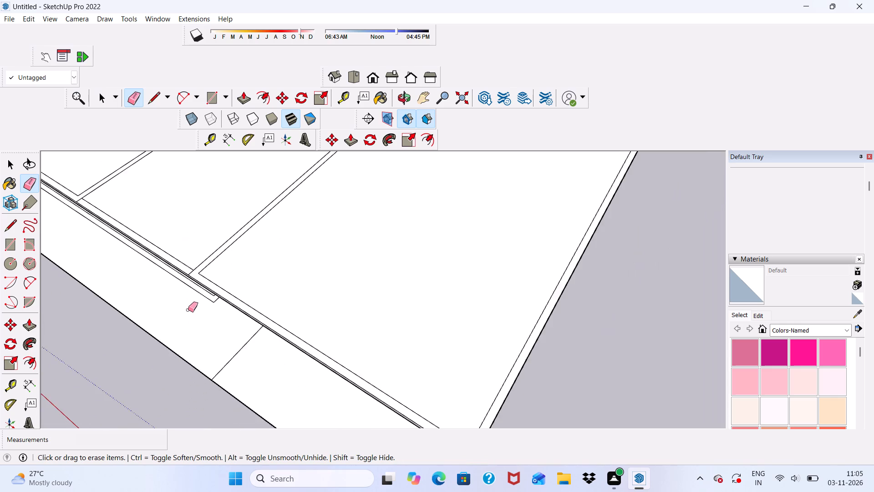
pyautogui.moveTo(195, 325); pyautogui.dragTo(290, 302, button='middle')
pyautogui.scroll(1, 366, 301)
pyautogui.scroll(-5, 256, 236)
pyautogui.scroll(-2, 344, 323)
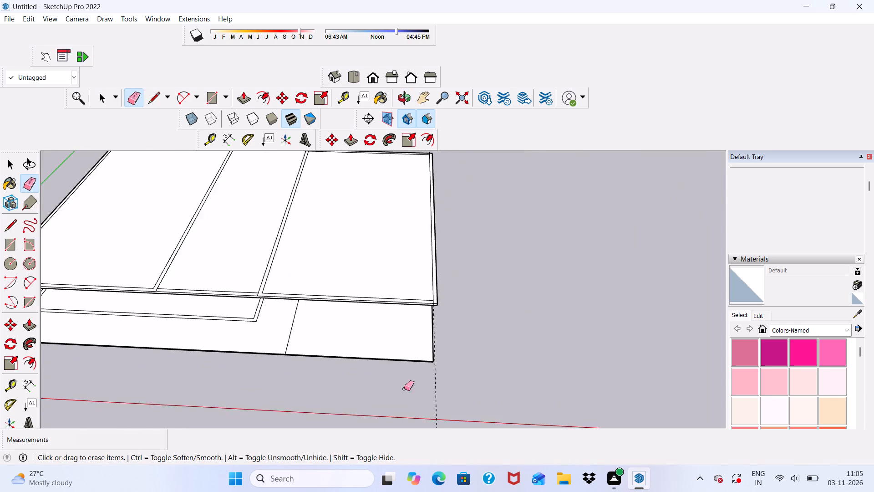
pyautogui.scroll(11, 418, 373)
pyautogui.scroll(-5, 382, 261)
pyautogui.moveTo(325, 321); pyautogui.dragTo(420, 325, button='middle')
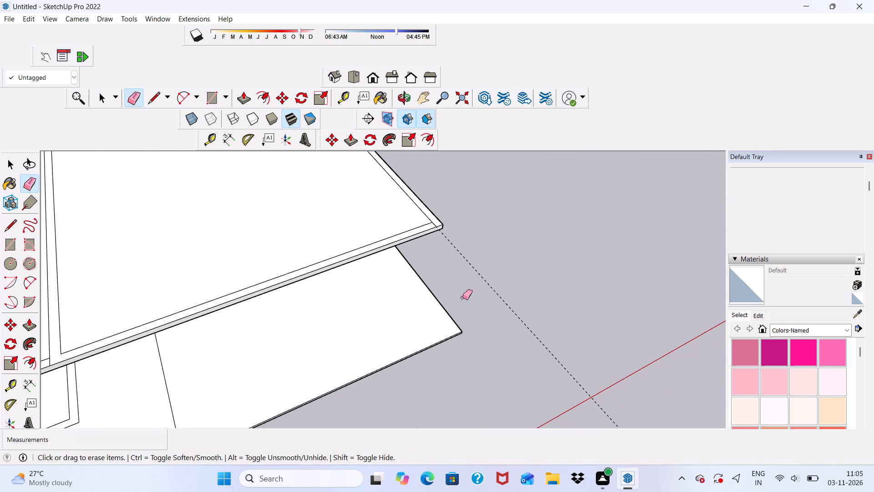
pyautogui.moveTo(476, 280); pyautogui.dragTo(481, 277)
# Erase the overlapping border line pieces at the outer corner of the extended end section.
pyautogui.scroll(12, 464, 219)
pyautogui.moveTo(405, 231); pyautogui.dragTo(422, 228)
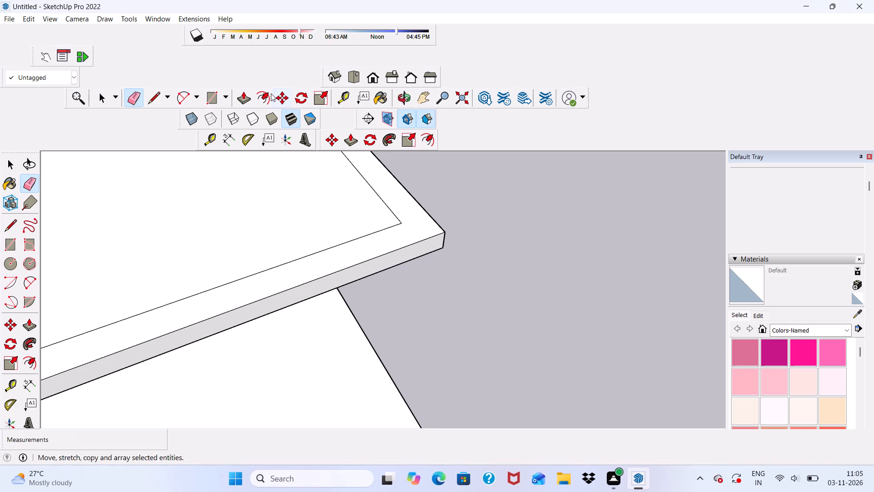
# Push/Pull the border strip around the extended end section up 10' to form its walls.
pyautogui.click(251, 96)
pyautogui.scroll(-5, 274, 115)
pyautogui.scroll(2, 384, 223)
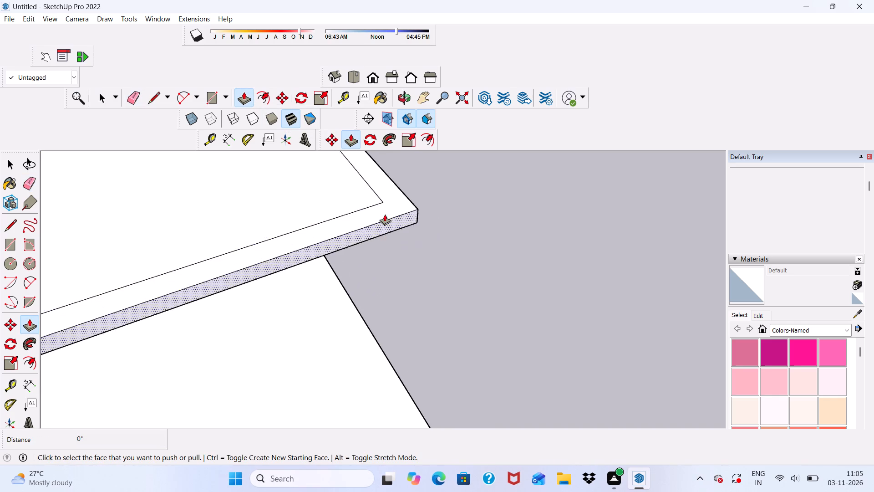
pyautogui.scroll(4, 385, 214)
pyautogui.click(386, 203)
pyautogui.scroll(-6, 376, 190)
pyautogui.scroll(-12, 422, 191)
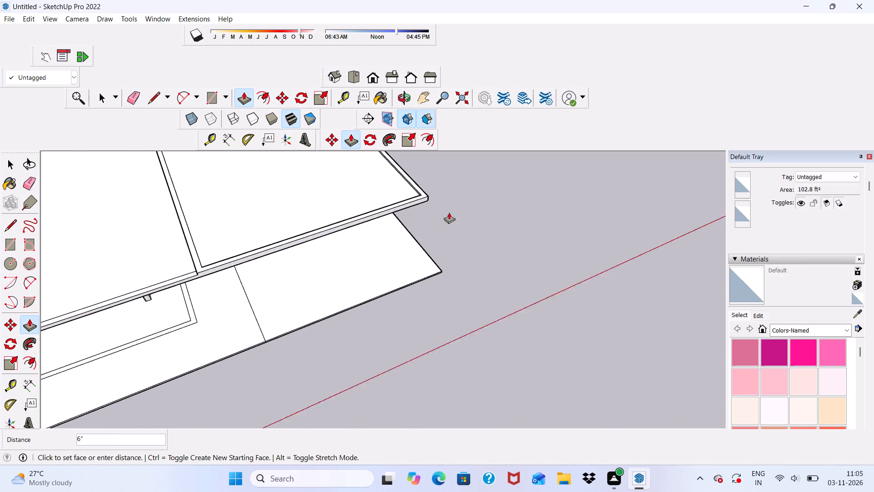
pyautogui.scroll(-2, 449, 212)
pyautogui.scroll(-5, 390, 194)
pyautogui.scroll(2, 295, 189)
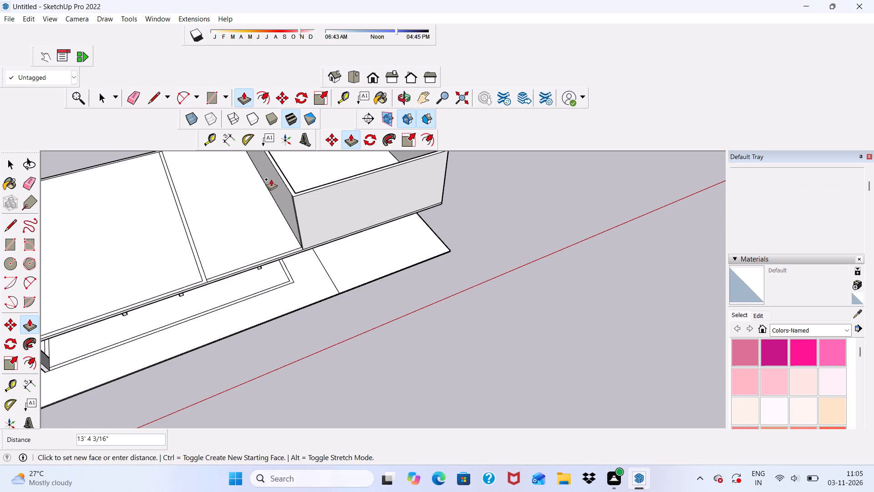
pyautogui.write("10'")
pyautogui.press('Return')
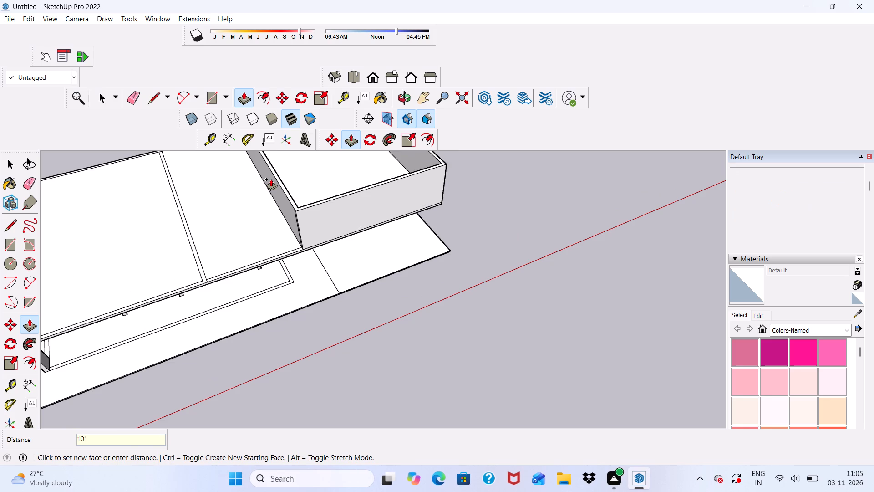
# Push/Pull the connected border strip around the opposite end section and along the middle bay's closed side up 10'.
pyautogui.scroll(-4, 295, 173)
pyautogui.scroll(-3, 348, 215)
pyautogui.moveTo(358, 235); pyautogui.dragTo(242, 131, button='middle')
pyautogui.scroll(10, 415, 216)
pyautogui.moveTo(481, 184); pyautogui.dragTo(277, 248, button='middle')
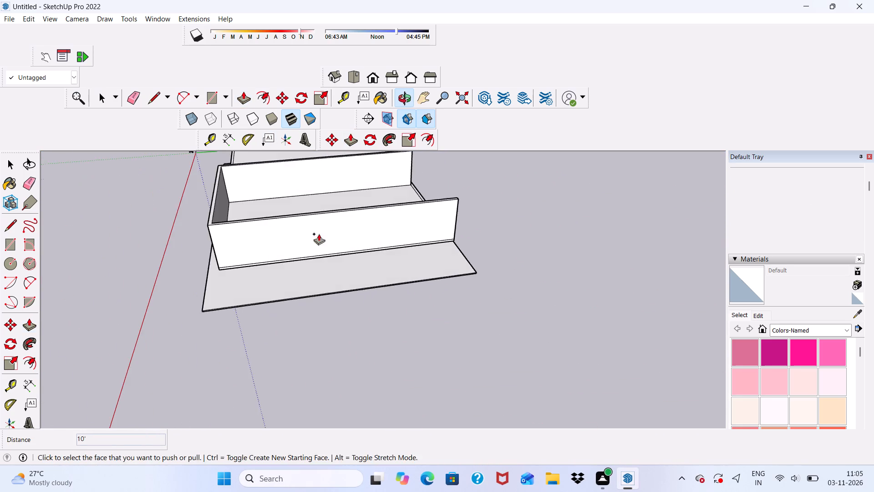
pyautogui.moveTo(496, 203); pyautogui.dragTo(333, 263, button='middle')
pyautogui.scroll(11, 354, 266)
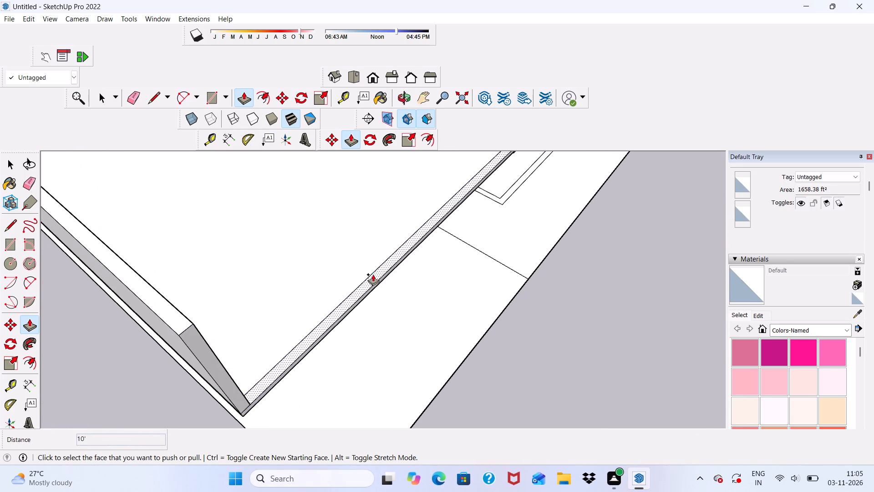
pyautogui.click(373, 274)
pyautogui.scroll(-5, 355, 205)
pyautogui.scroll(-8, 396, 219)
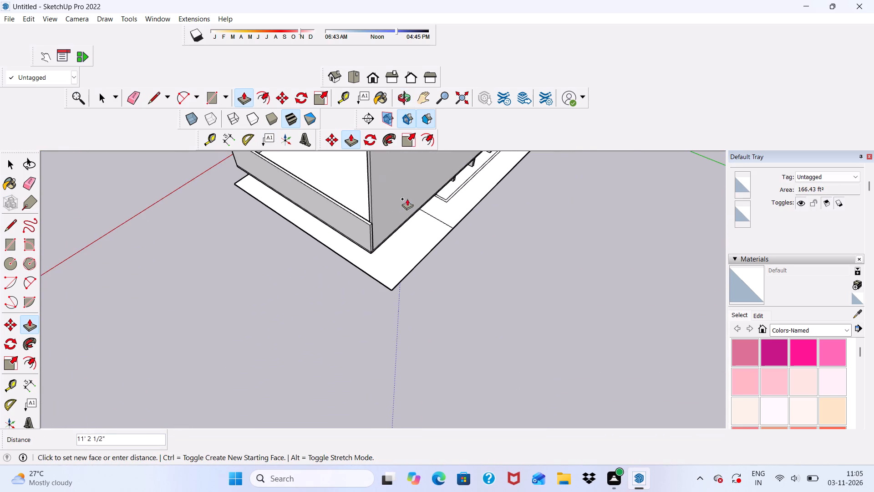
pyautogui.scroll(-8, 392, 195)
pyautogui.moveTo(336, 241); pyautogui.dragTo(588, 255, button='middle')
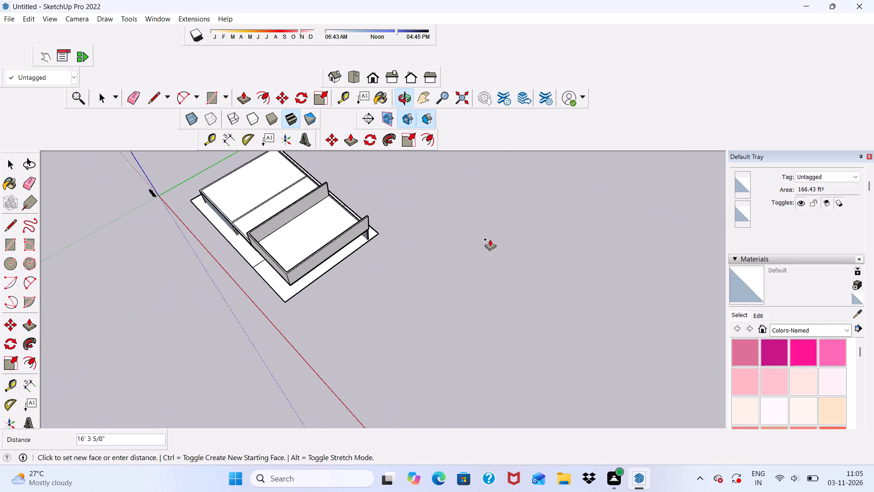
pyautogui.scroll(4, 269, 119)
pyautogui.scroll(-3, 289, 195)
pyautogui.scroll(-1, 345, 210)
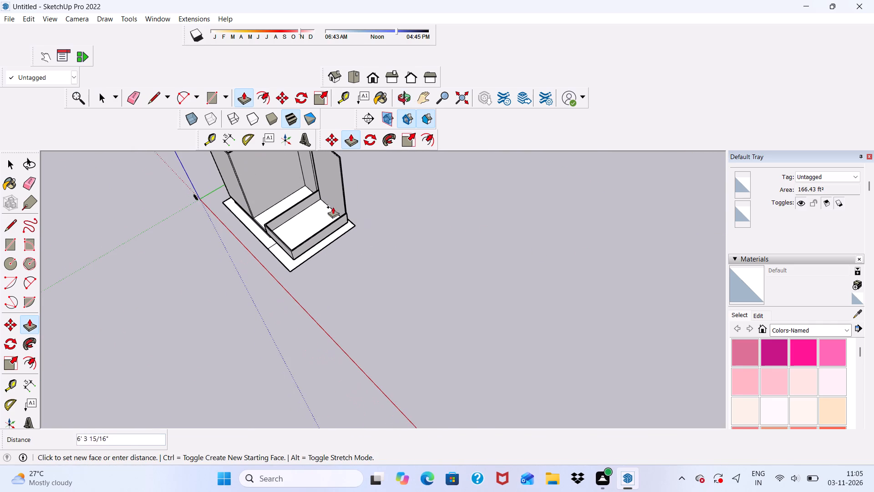
pyautogui.write("10'")
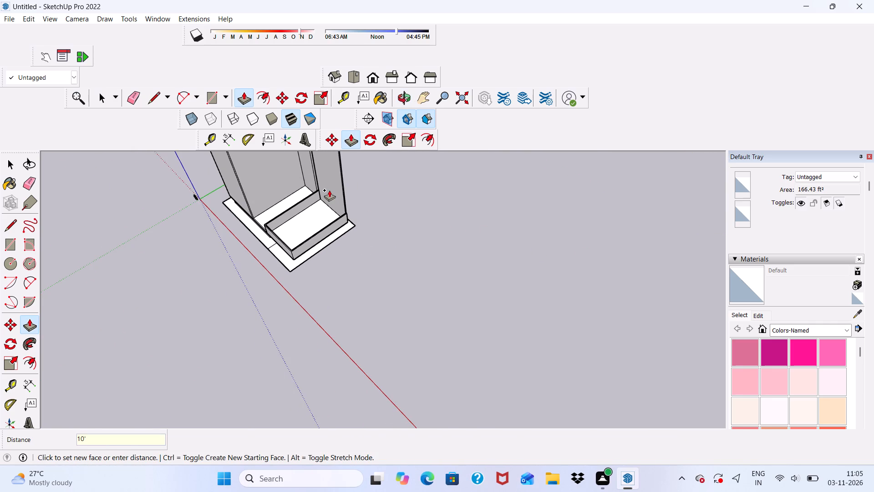
pyautogui.press('Return')
# Raise the top of the connected walls around the opposite end section and middle bay another 10'.
pyautogui.scroll(6, 273, 262)
pyautogui.moveTo(303, 225); pyautogui.dragTo(329, 212, button='middle')
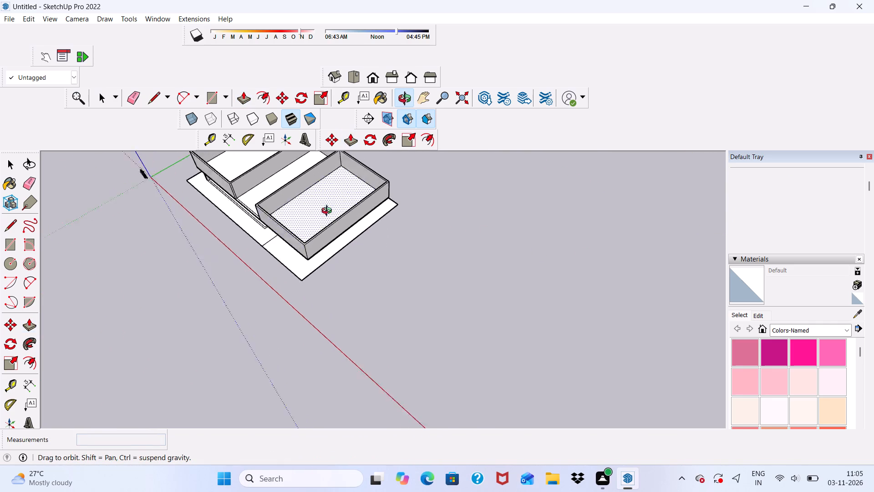
pyautogui.moveTo(329, 212); pyautogui.dragTo(485, 185, button='middle')
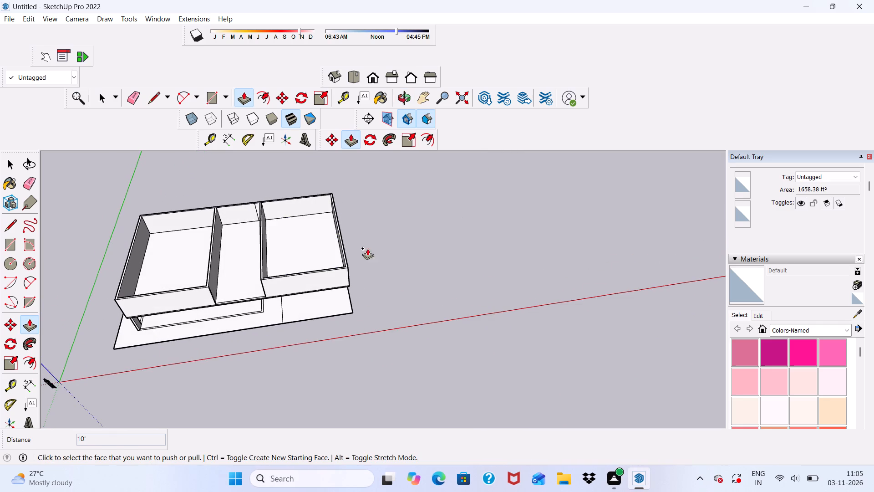
pyautogui.scroll(12, 190, 295)
pyautogui.scroll(5, 242, 297)
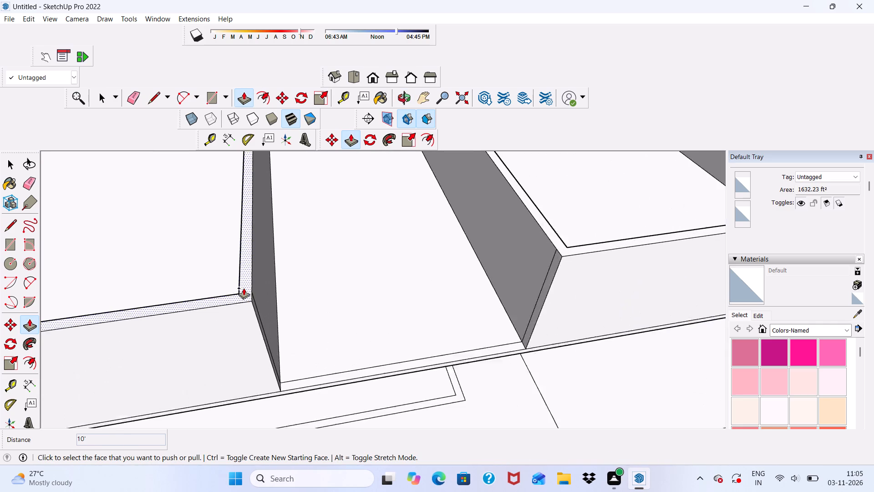
pyautogui.scroll(1, 244, 288)
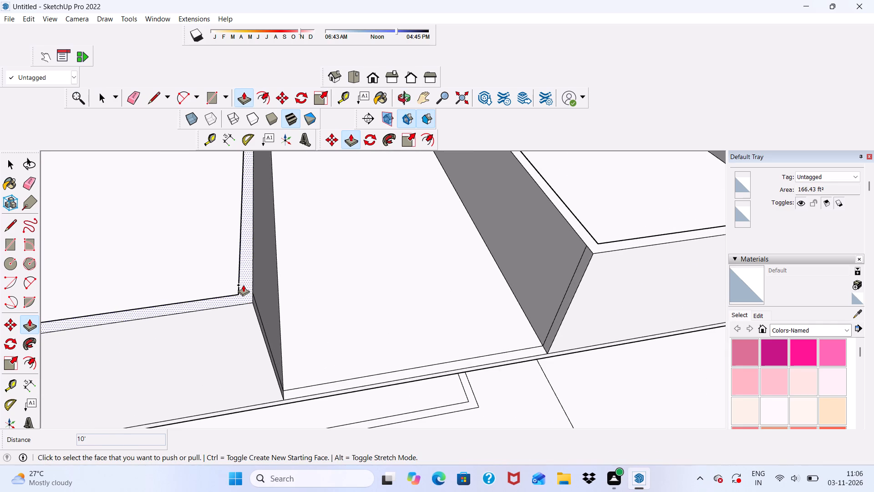
pyautogui.click(243, 285)
pyautogui.scroll(-4, 217, 191)
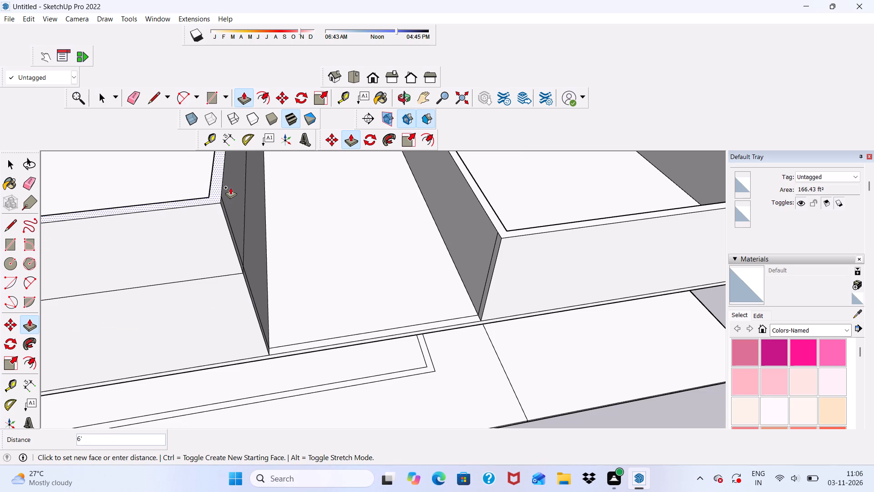
pyautogui.write("10'")
pyautogui.press('Return')
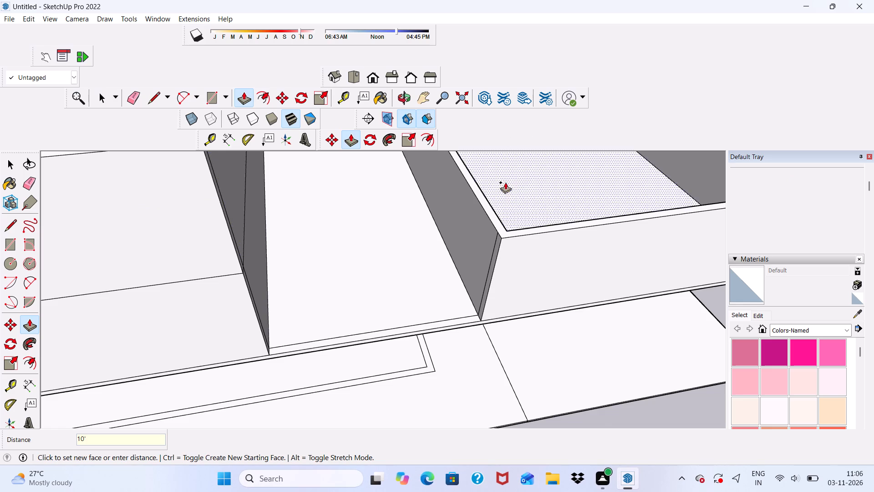
# Raise the top of the walls around the extended end section another 10'.
pyautogui.scroll(2, 487, 230)
pyautogui.scroll(-5, 366, 206)
pyautogui.scroll(-4, 437, 210)
pyautogui.moveTo(497, 237); pyautogui.dragTo(499, 238, button='middle')
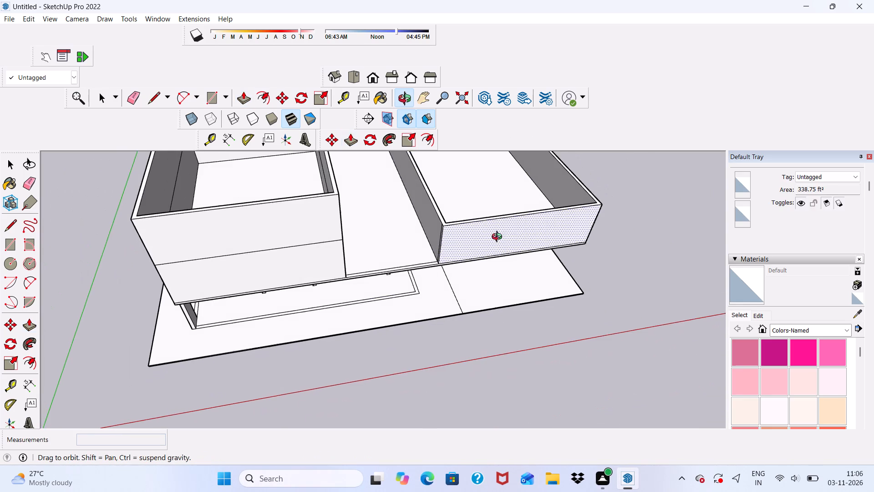
pyautogui.moveTo(499, 238); pyautogui.dragTo(440, 280, button='middle')
pyautogui.scroll(11, 430, 263)
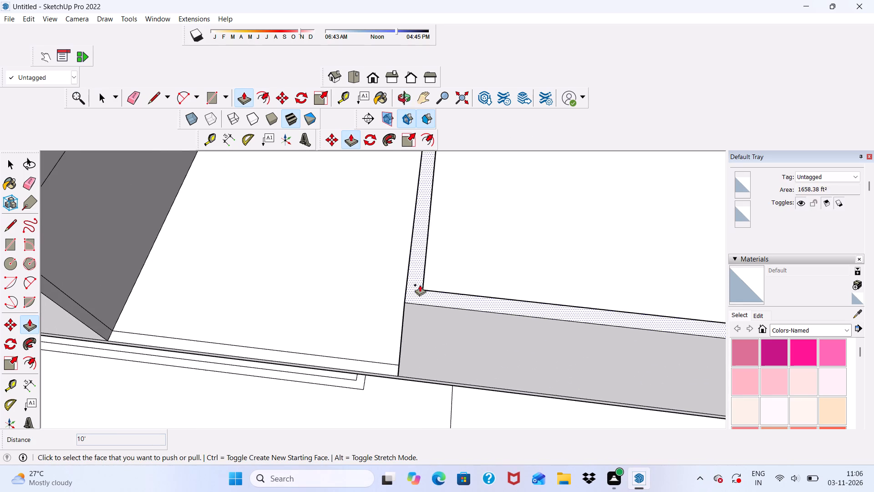
pyautogui.click(412, 284)
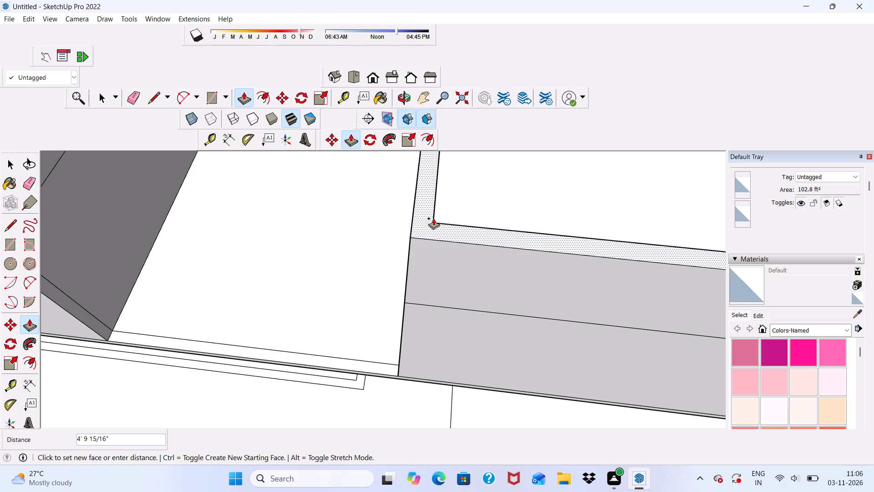
pyautogui.write("10'")
pyautogui.press('Return')
pyautogui.scroll(-3, 433, 225)
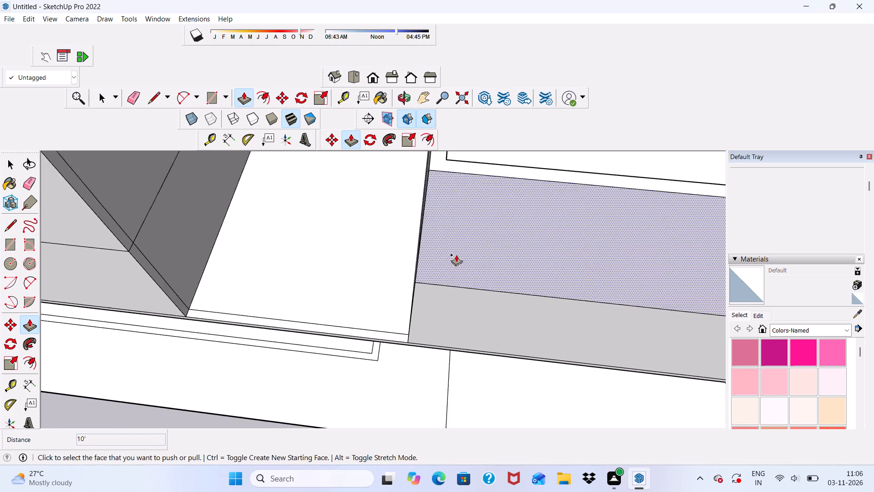
pyautogui.scroll(-9, 456, 255)
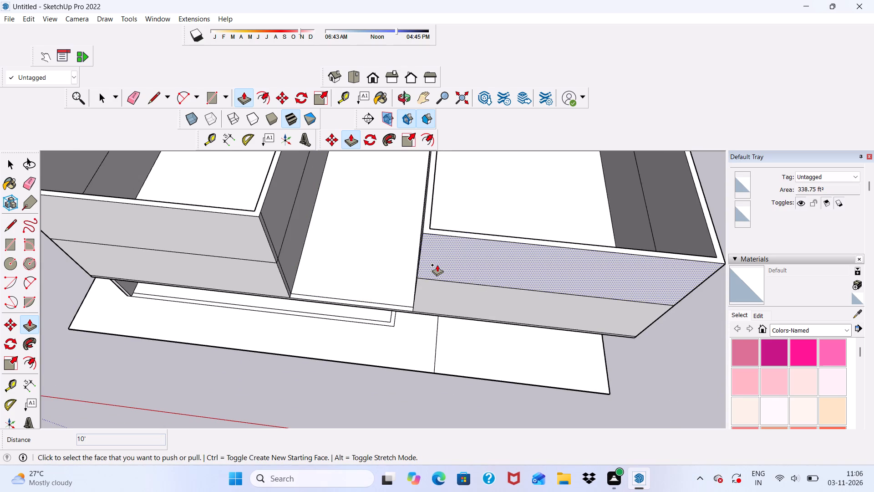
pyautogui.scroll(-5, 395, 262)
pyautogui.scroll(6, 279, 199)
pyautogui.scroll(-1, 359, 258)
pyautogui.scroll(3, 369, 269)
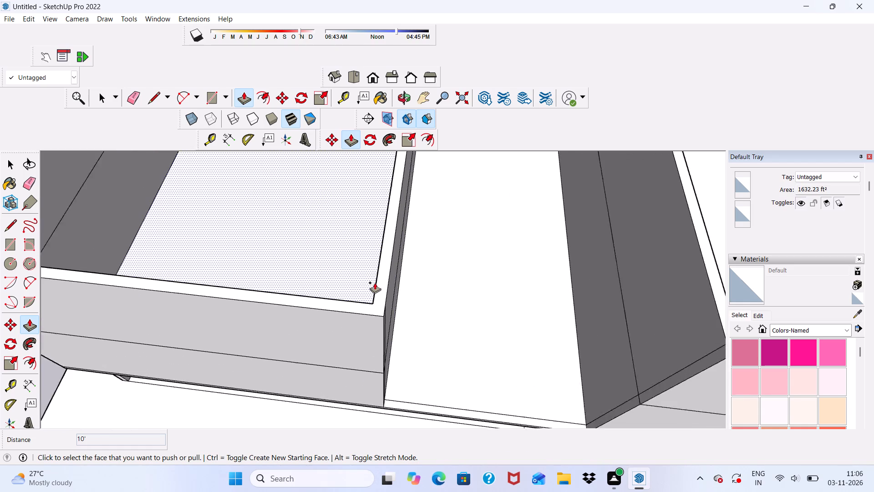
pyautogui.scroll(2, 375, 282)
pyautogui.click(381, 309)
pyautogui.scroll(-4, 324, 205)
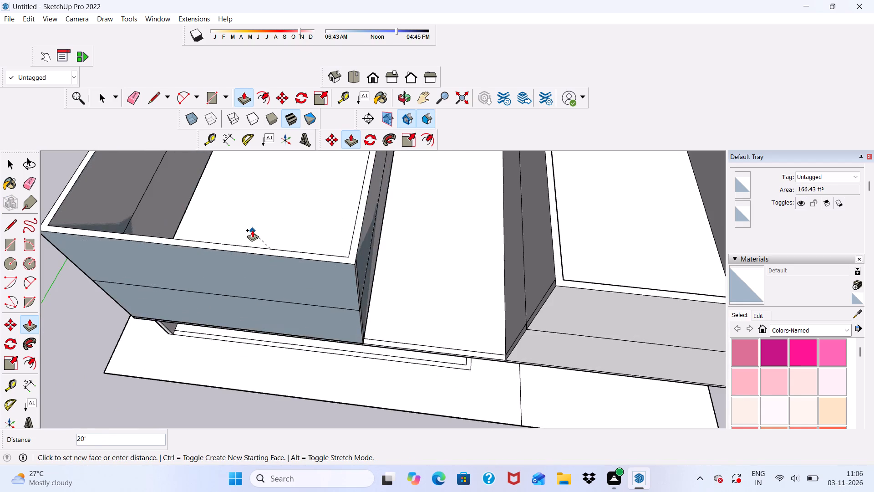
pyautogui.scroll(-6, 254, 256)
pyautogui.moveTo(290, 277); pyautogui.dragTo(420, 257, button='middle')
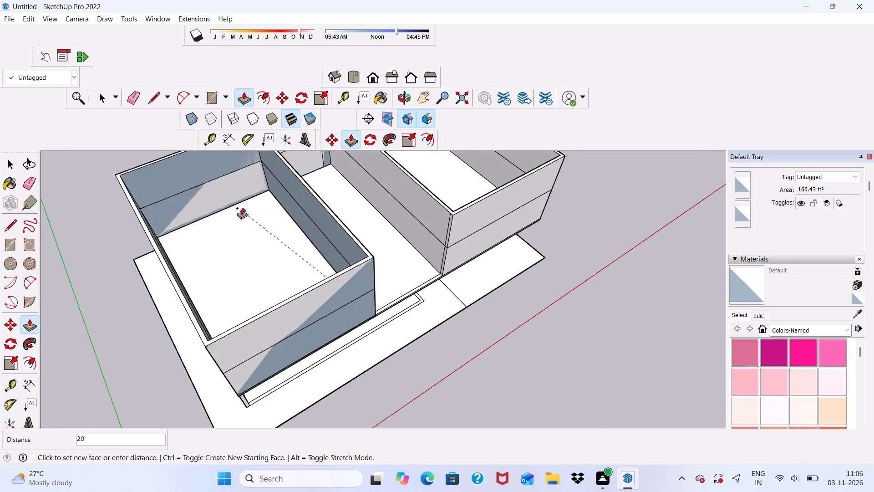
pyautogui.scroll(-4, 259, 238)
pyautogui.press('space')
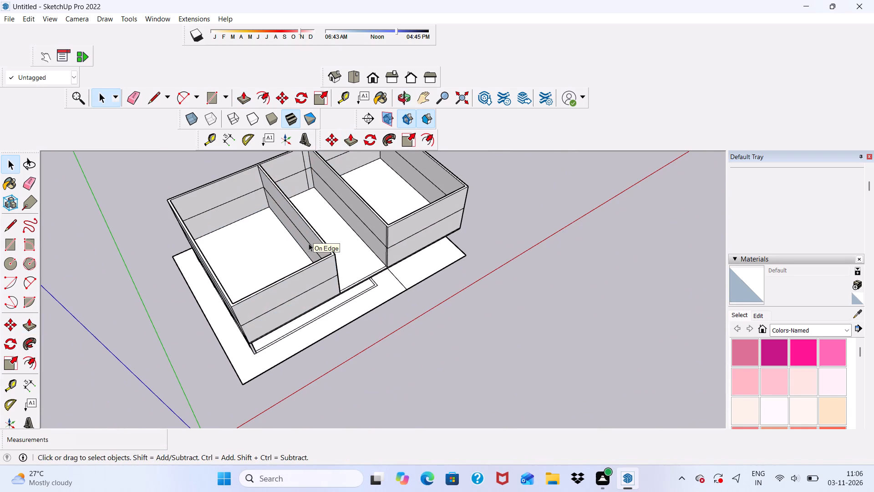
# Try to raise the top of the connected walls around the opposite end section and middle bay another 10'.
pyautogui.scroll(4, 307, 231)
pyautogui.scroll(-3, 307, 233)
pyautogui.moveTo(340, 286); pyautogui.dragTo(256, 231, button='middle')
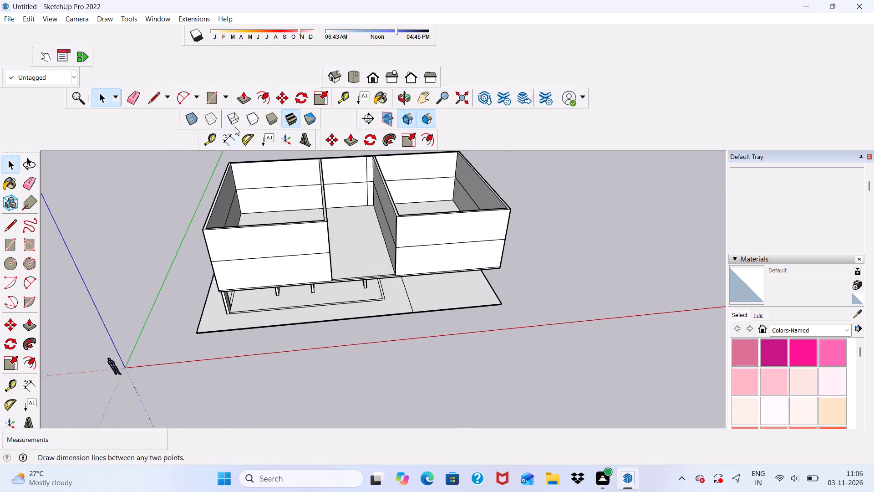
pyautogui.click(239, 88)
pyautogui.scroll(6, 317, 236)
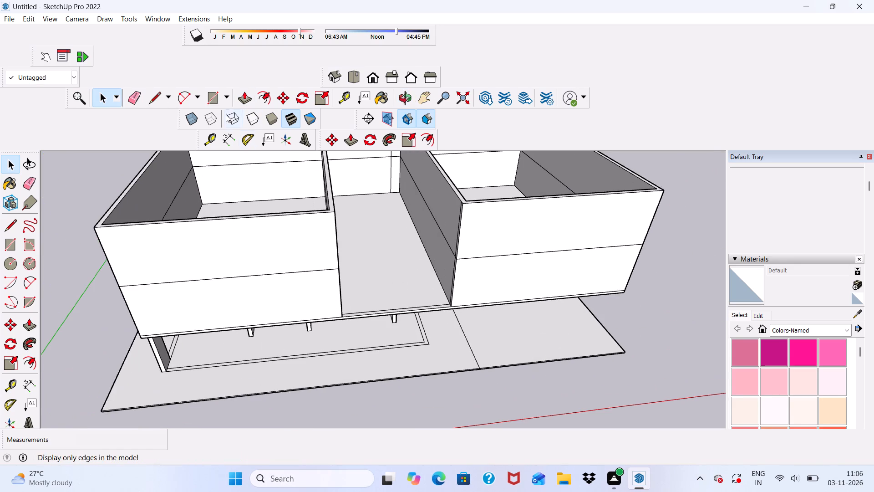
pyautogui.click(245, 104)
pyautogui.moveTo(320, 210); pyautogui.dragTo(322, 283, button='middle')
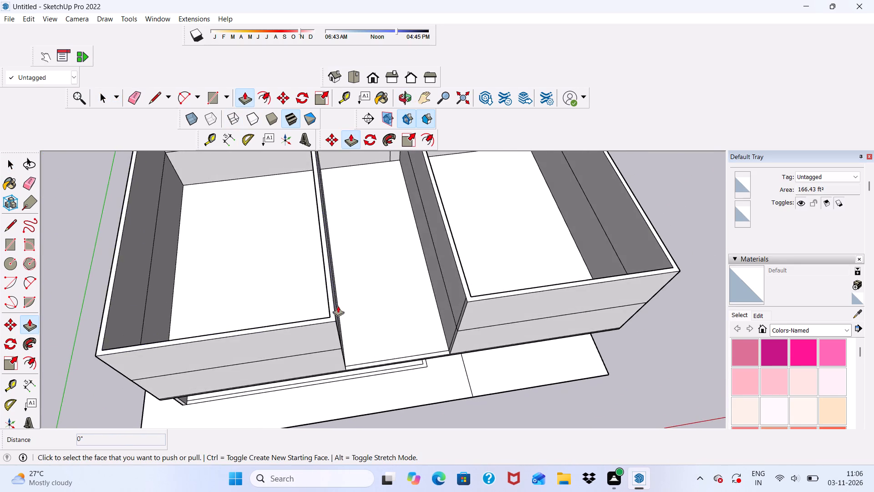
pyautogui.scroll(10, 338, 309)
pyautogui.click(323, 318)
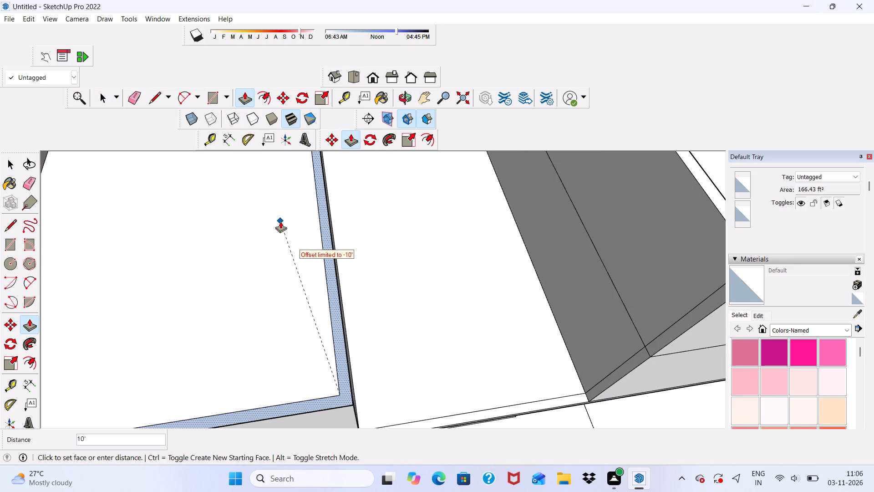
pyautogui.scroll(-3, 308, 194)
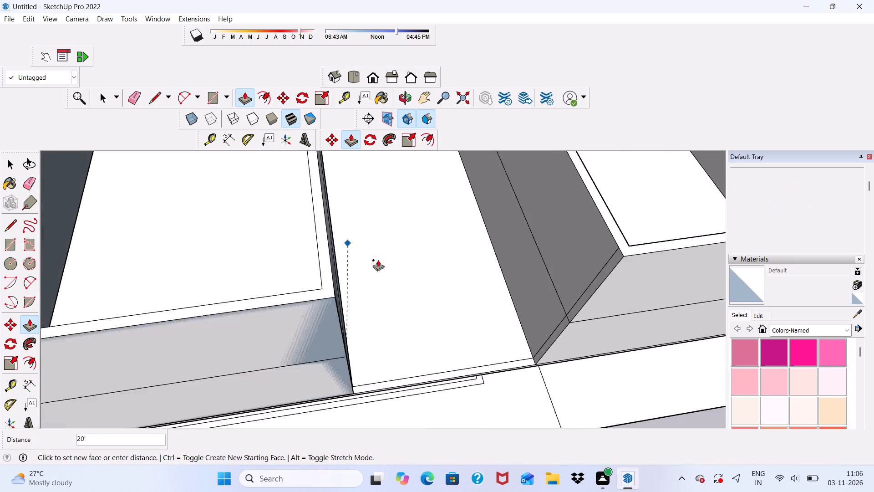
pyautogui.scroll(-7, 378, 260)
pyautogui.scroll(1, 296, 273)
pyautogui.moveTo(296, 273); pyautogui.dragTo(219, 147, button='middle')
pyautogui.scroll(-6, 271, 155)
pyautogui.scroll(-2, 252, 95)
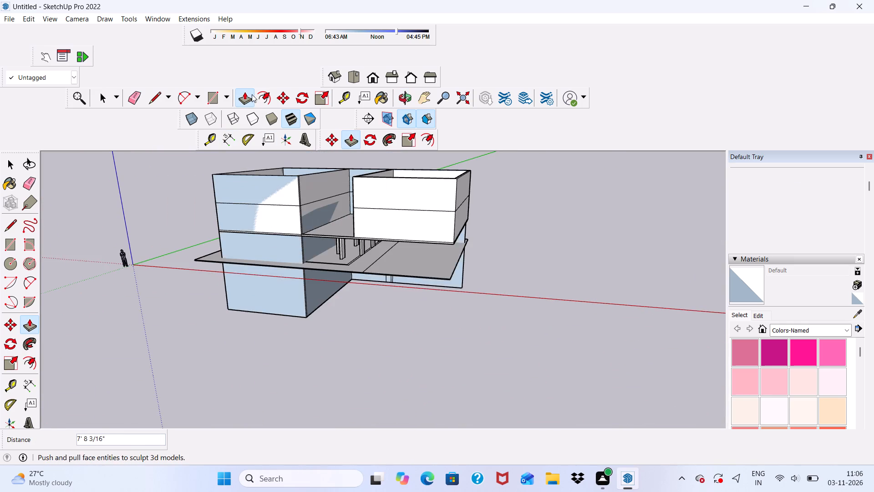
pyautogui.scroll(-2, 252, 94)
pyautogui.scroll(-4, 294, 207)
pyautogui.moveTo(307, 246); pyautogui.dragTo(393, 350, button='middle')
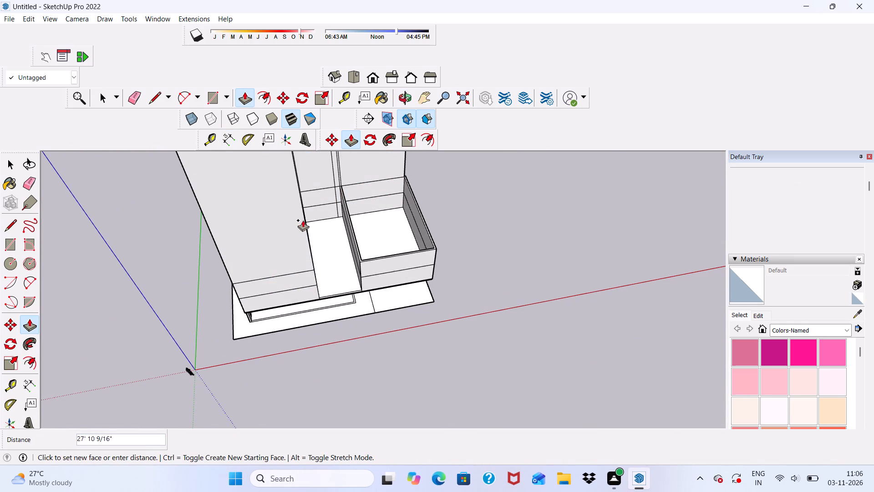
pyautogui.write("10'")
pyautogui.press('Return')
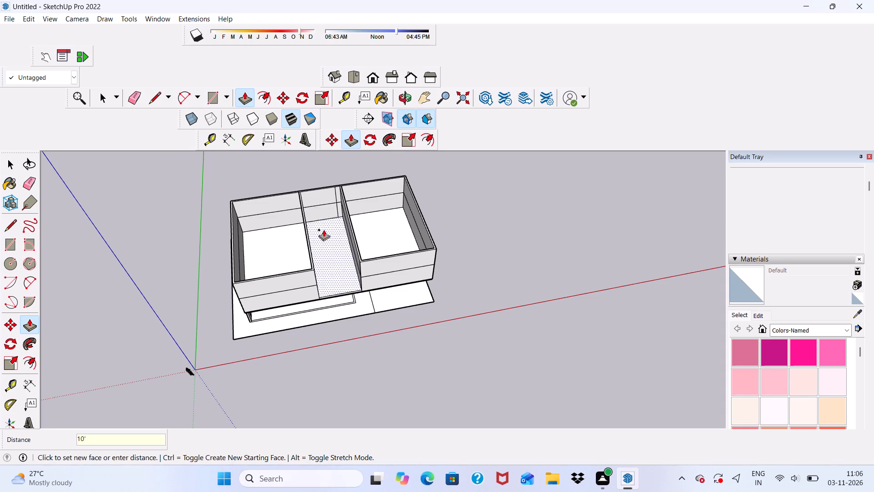
# Raise the top of the connected walls around the opposite end section and middle bay 10' to form their third stage.
pyautogui.scroll(-3, 356, 260)
pyautogui.moveTo(393, 286); pyautogui.dragTo(362, 196, button='middle')
pyautogui.scroll(5, 361, 194)
pyautogui.scroll(6, 408, 242)
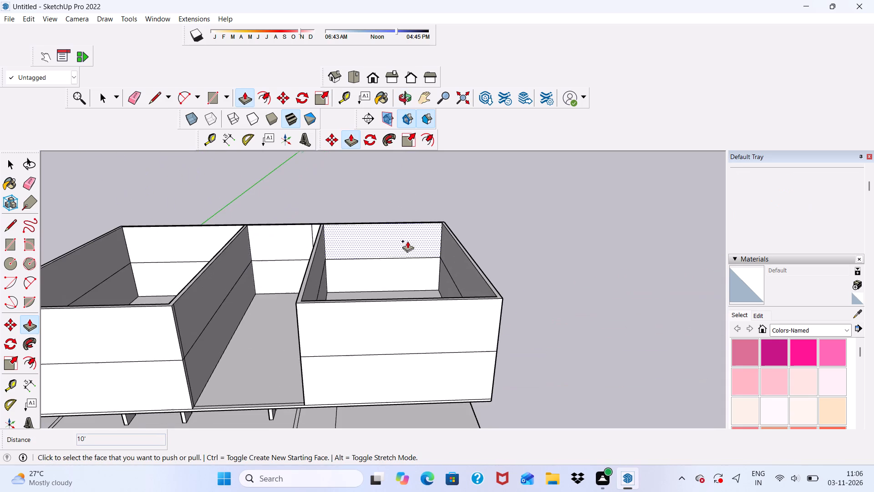
pyautogui.moveTo(401, 241); pyautogui.dragTo(356, 285, button='middle')
pyautogui.scroll(6, 244, 249)
pyautogui.scroll(2, 264, 183)
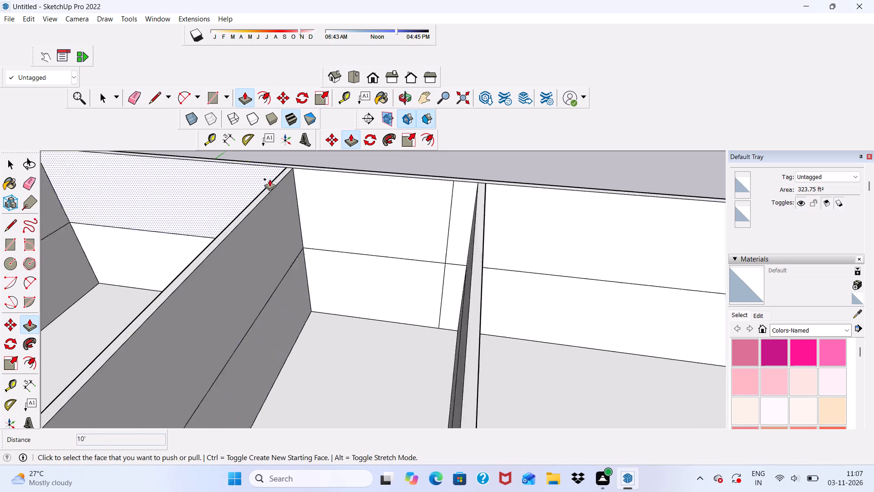
pyautogui.scroll(10, 269, 179)
pyautogui.click(288, 168)
pyautogui.scroll(-15, 285, 154)
pyautogui.scroll(1, 336, 176)
pyautogui.scroll(-8, 309, 170)
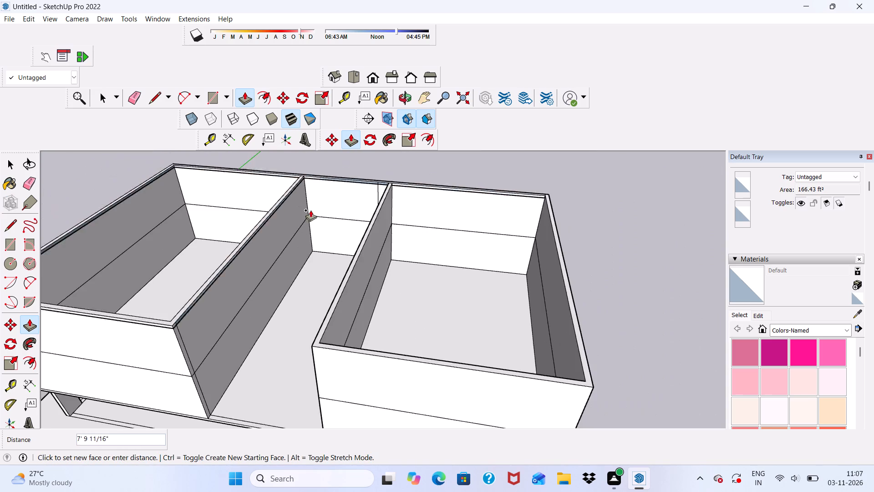
pyautogui.scroll(5, 319, 190)
pyautogui.write("10'")
pyautogui.press('Return')
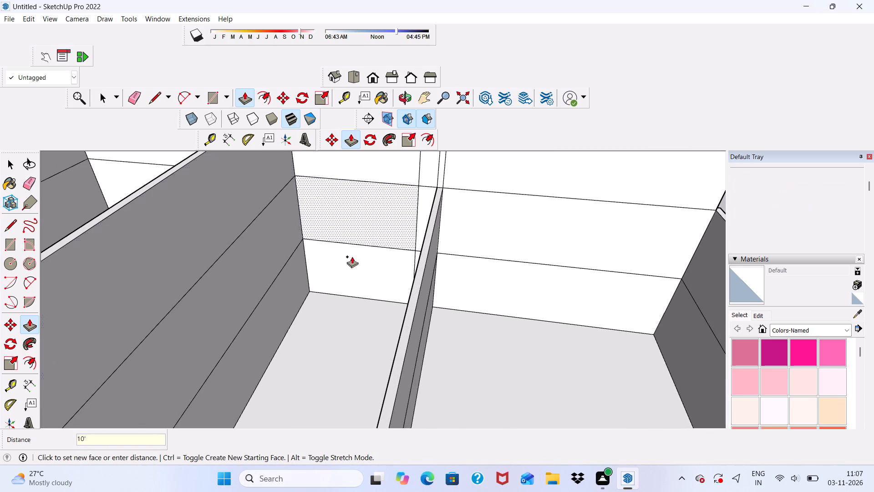
# Push/Pull the top of the walls around the extended end section up 10' to form their third stage.
pyautogui.scroll(-7, 351, 255)
pyautogui.scroll(-1, 392, 242)
pyautogui.moveTo(352, 270); pyautogui.dragTo(397, 218, button='middle')
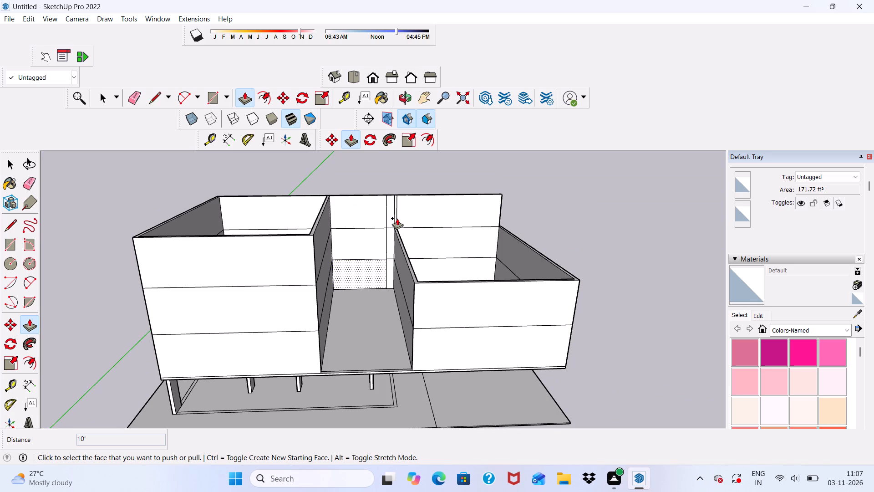
pyautogui.scroll(4, 403, 223)
pyautogui.scroll(-6, 414, 217)
pyautogui.moveTo(395, 248); pyautogui.dragTo(403, 251, button='middle')
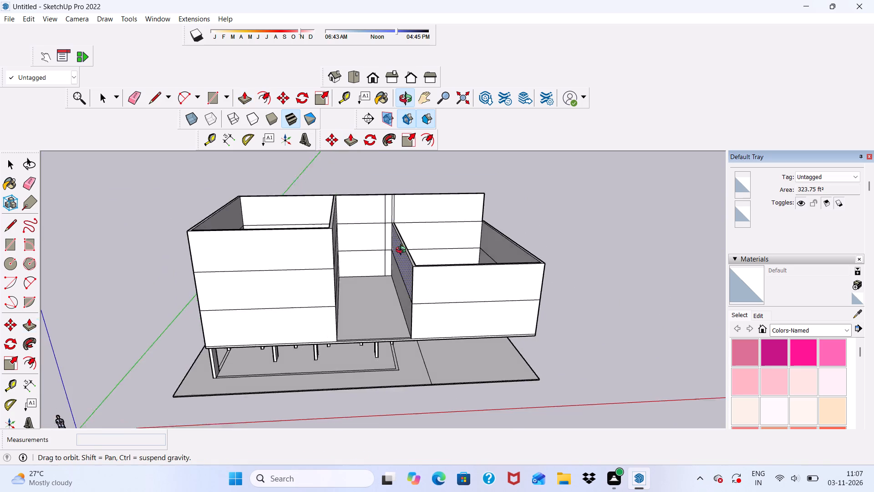
pyautogui.moveTo(403, 251); pyautogui.dragTo(364, 294, button='middle')
pyautogui.scroll(6, 410, 287)
pyautogui.scroll(8, 365, 333)
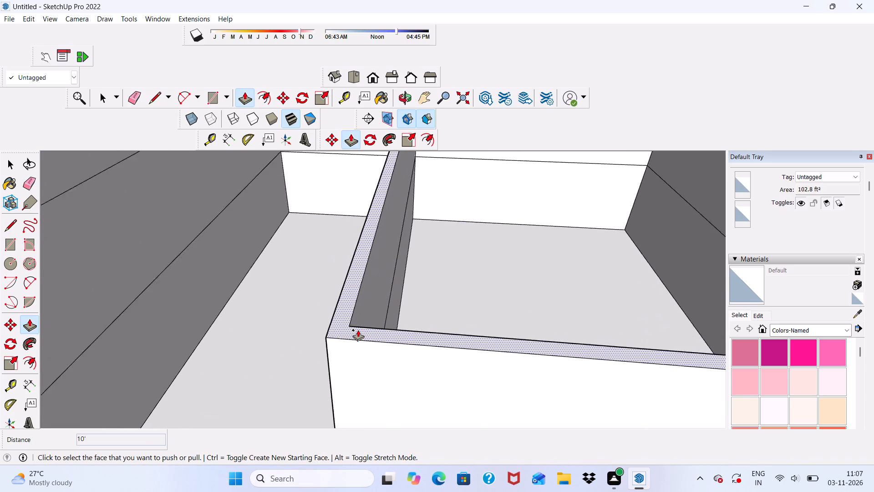
pyautogui.scroll(4, 358, 330)
pyautogui.click(352, 328)
pyautogui.scroll(-5, 331, 264)
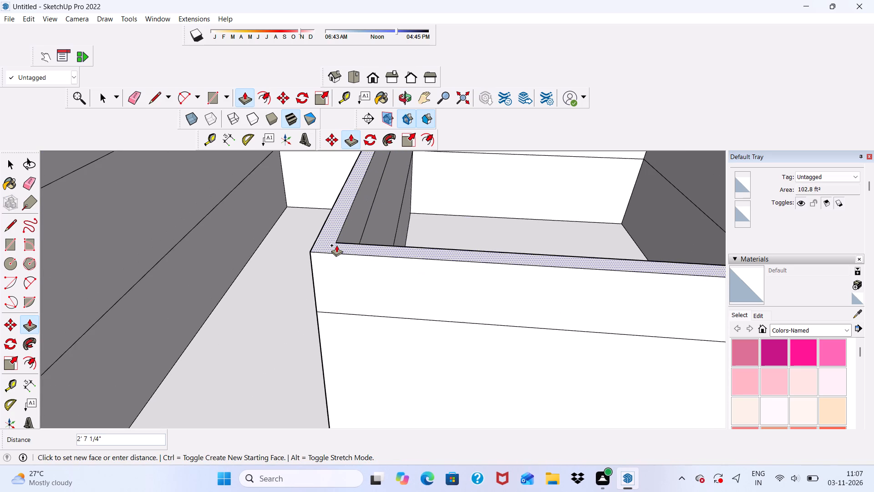
pyautogui.write("10'")
pyautogui.press('Return')
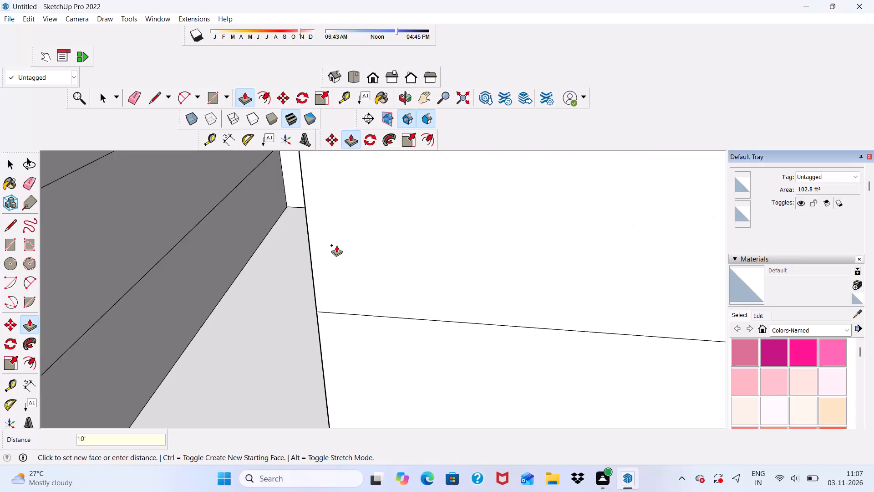
# Raise the top of the connected opposite end section and middle bay walls another 10' for their fourth stage.
pyautogui.scroll(-17, 367, 284)
pyautogui.moveTo(369, 281); pyautogui.dragTo(437, 332, button='middle')
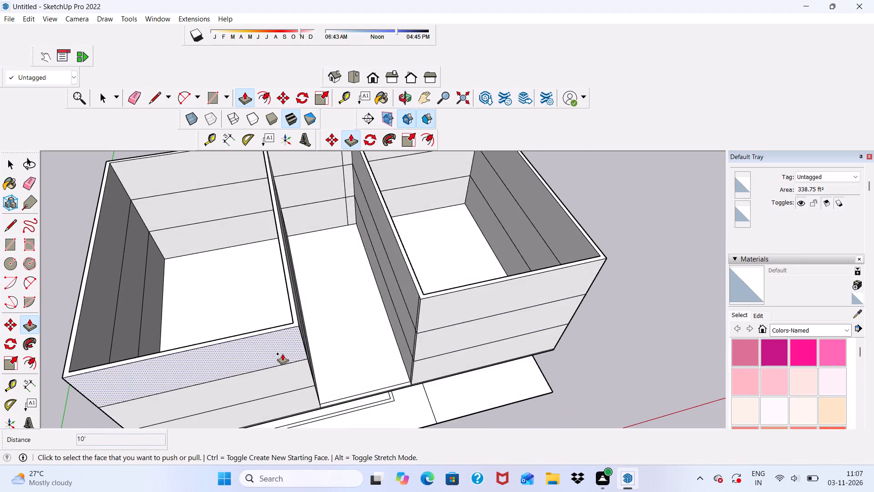
pyautogui.scroll(7, 304, 318)
pyautogui.scroll(1, 225, 362)
pyautogui.click(226, 361)
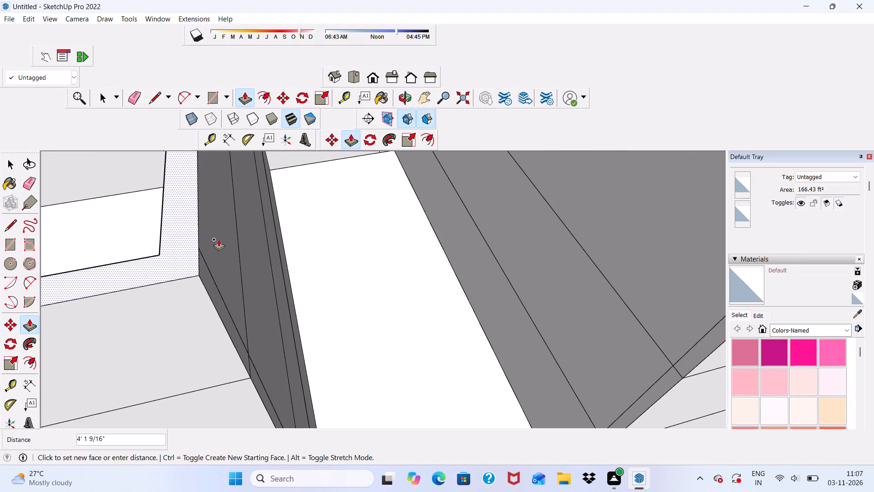
pyautogui.write("10'")
pyautogui.press('Return')
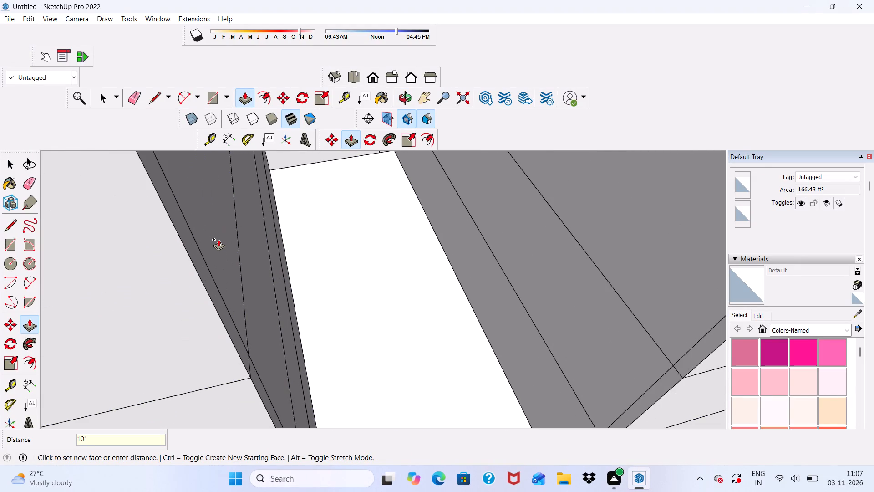
# Raise the top of the extended end section's walls another 10' for their fourth stage, and finish with Push/Pull.
pyautogui.scroll(-17, 230, 252)
pyautogui.moveTo(364, 248); pyautogui.dragTo(303, 141, button='middle')
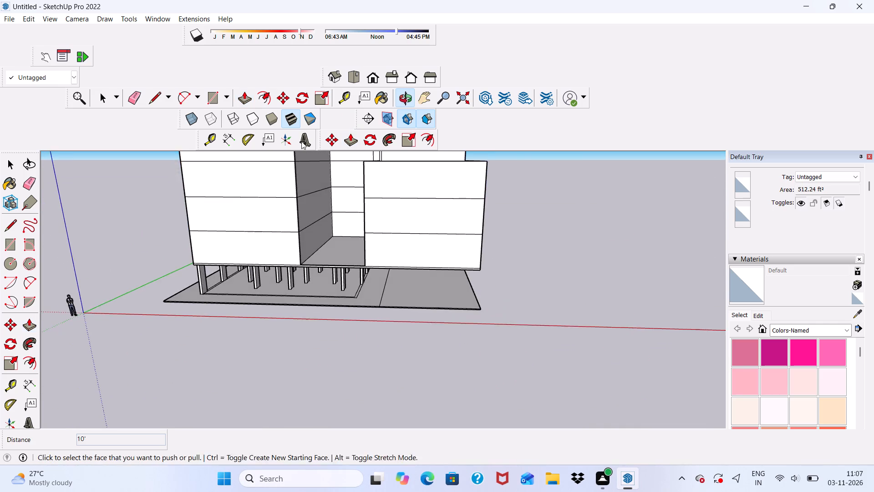
pyautogui.scroll(-8, 266, 190)
pyautogui.scroll(11, 357, 165)
pyautogui.moveTo(325, 209); pyautogui.dragTo(315, 247, button='middle')
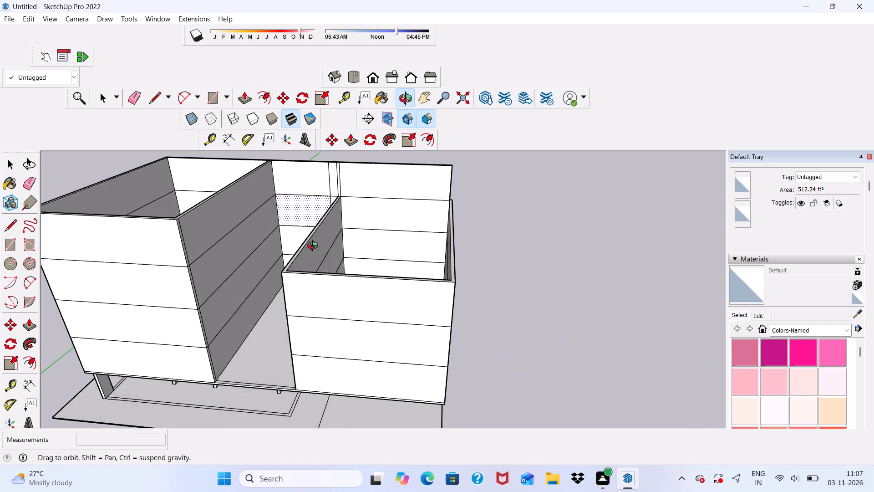
pyautogui.moveTo(315, 247); pyautogui.dragTo(335, 178, button='middle')
pyautogui.scroll(3, 335, 178)
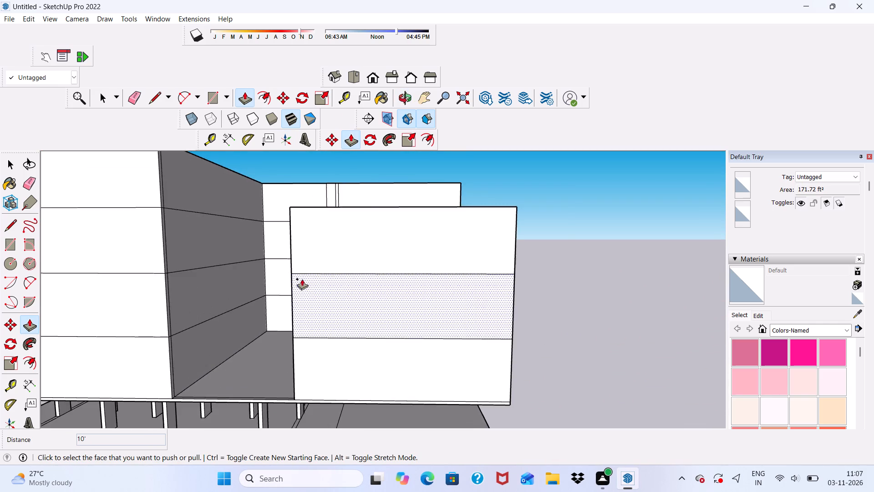
pyautogui.scroll(1, 302, 279)
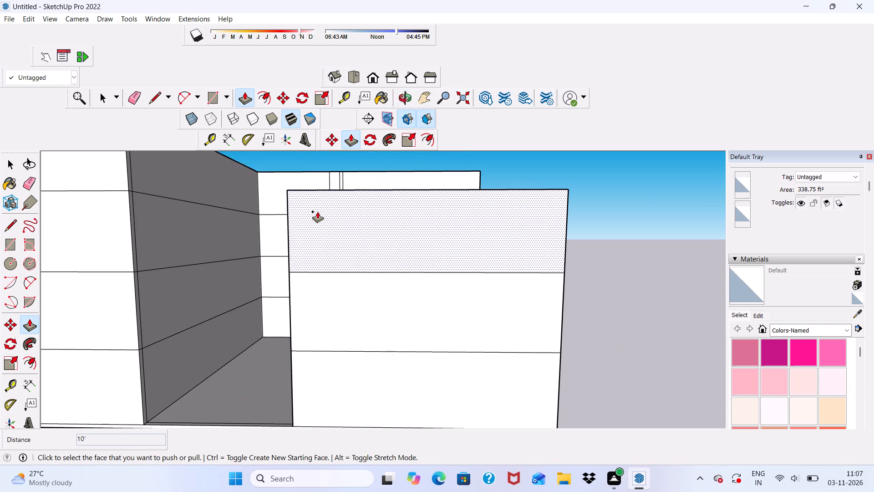
pyautogui.scroll(-5, 317, 219)
pyautogui.moveTo(375, 249); pyautogui.dragTo(397, 305, button='middle')
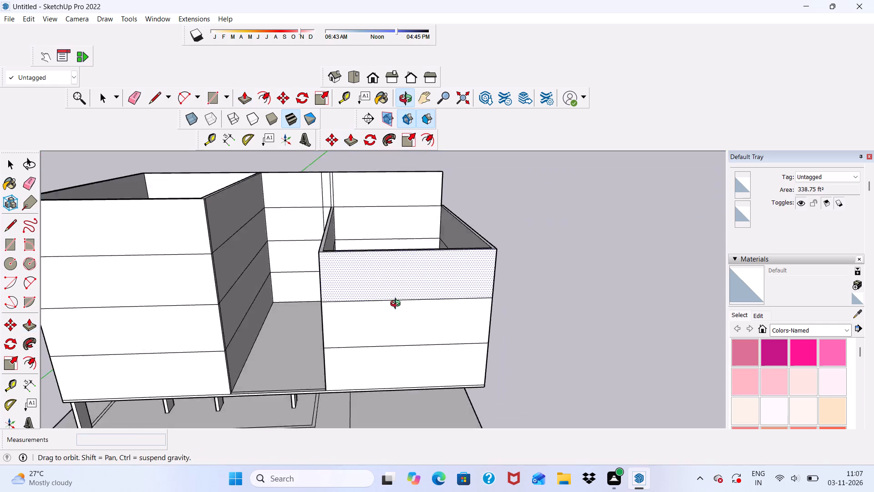
pyautogui.moveTo(397, 305); pyautogui.dragTo(402, 321, button='middle')
pyautogui.scroll(10, 360, 287)
pyautogui.scroll(-5, 356, 313)
pyautogui.scroll(4, 380, 297)
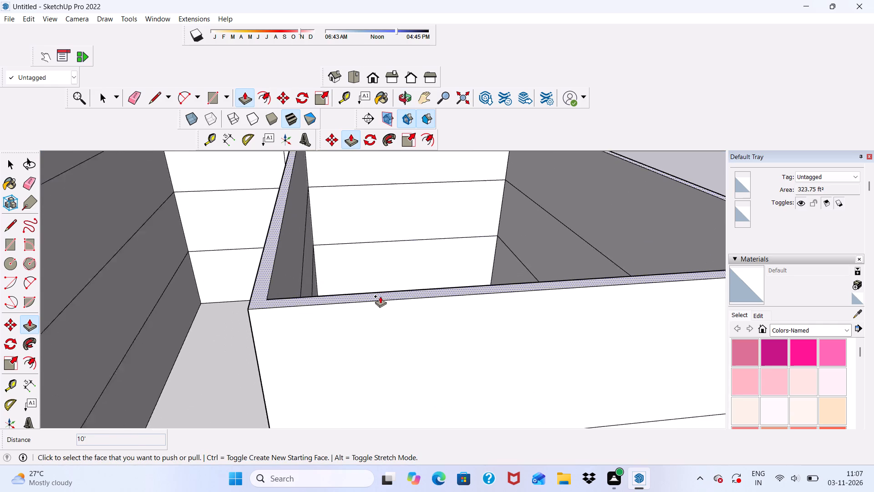
pyautogui.scroll(1, 380, 296)
pyautogui.click(380, 294)
pyautogui.scroll(-9, 352, 252)
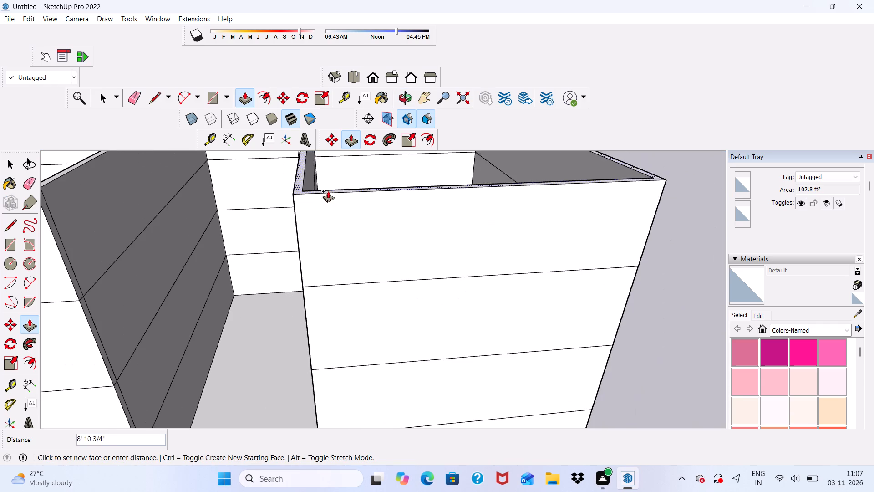
pyautogui.write("10'")
pyautogui.press('Return')
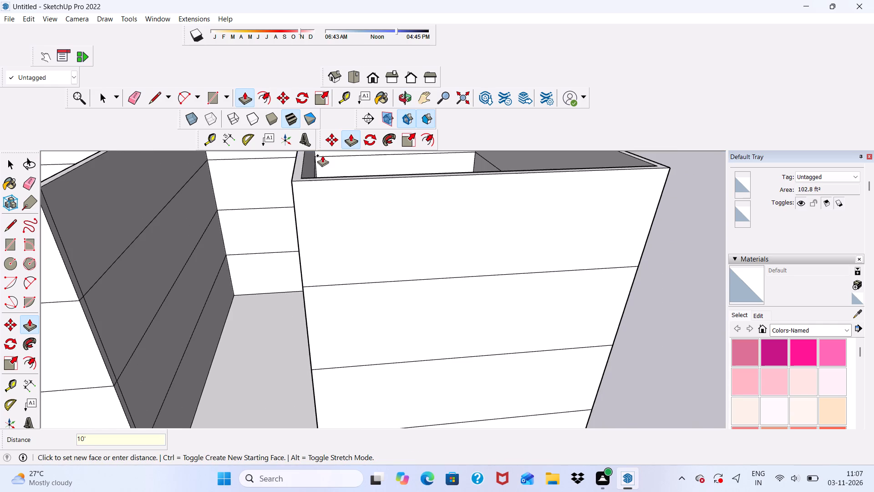
pyautogui.scroll(-6, 322, 192)
pyautogui.scroll(-5, 396, 335)
pyautogui.moveTo(387, 338); pyautogui.dragTo(361, 248, button='middle')
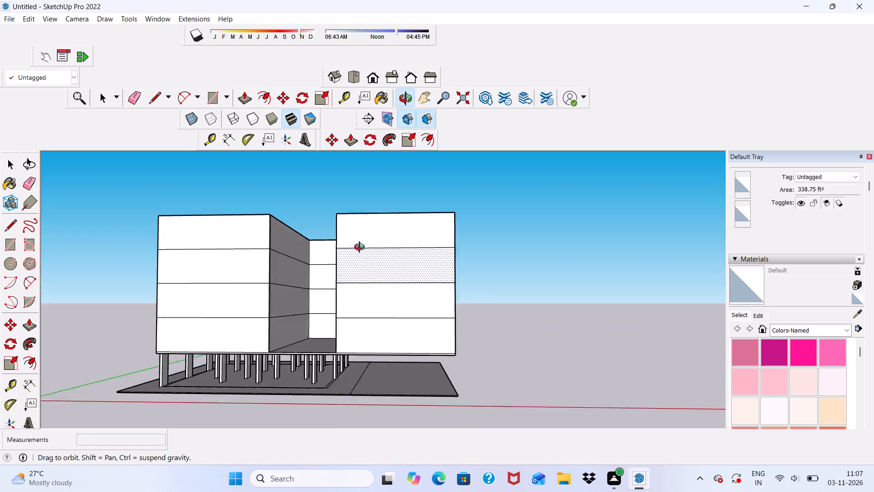
pyautogui.moveTo(361, 248); pyautogui.dragTo(404, 261, button='middle')
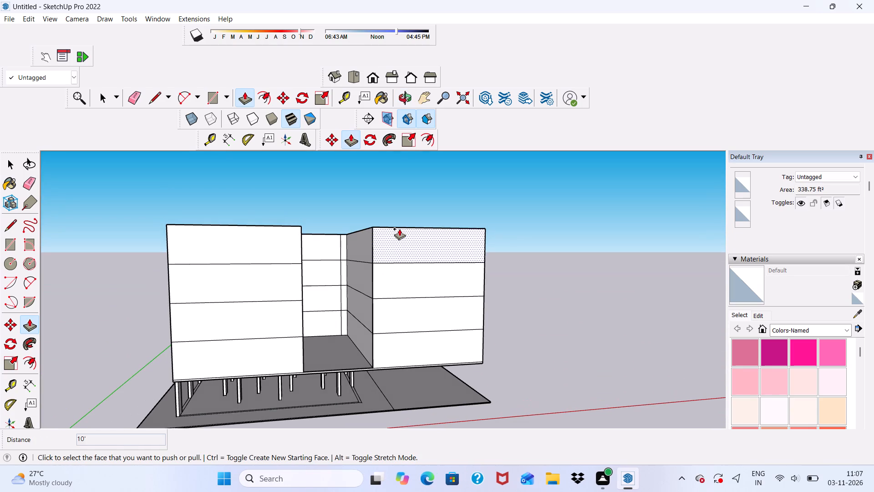
pyautogui.press('space')
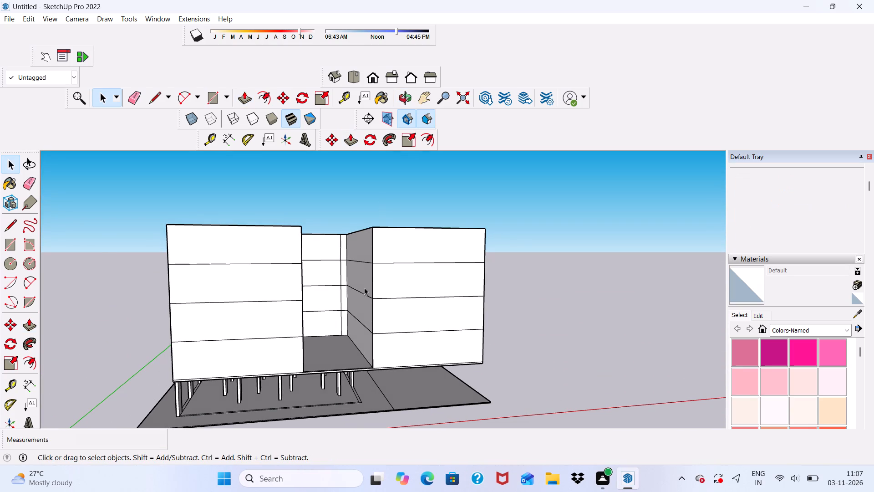
# Examine the four-stage wall shell from the front and from above.
pyautogui.scroll(-2, 371, 351)
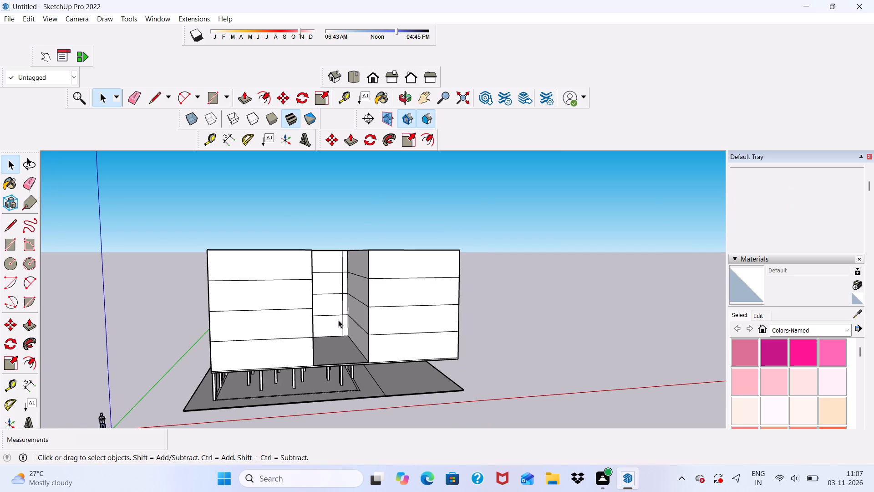
pyautogui.middleClick(340, 319)
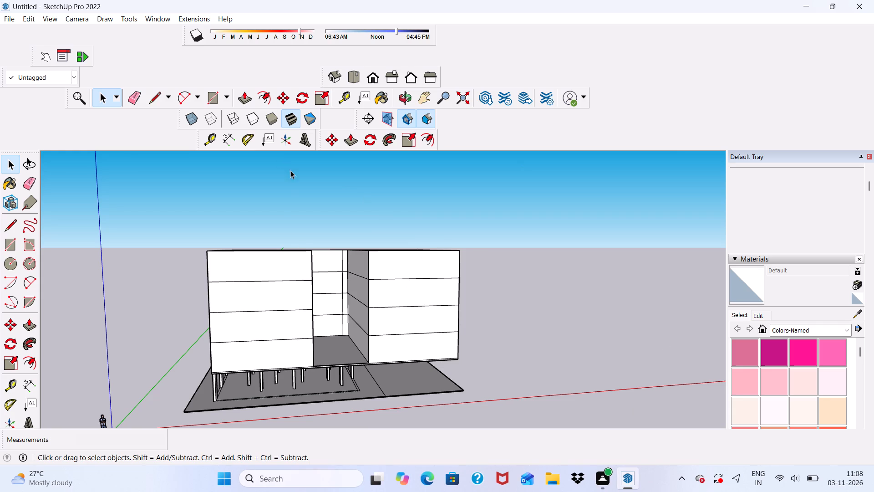
pyautogui.scroll(-5, 460, 210)
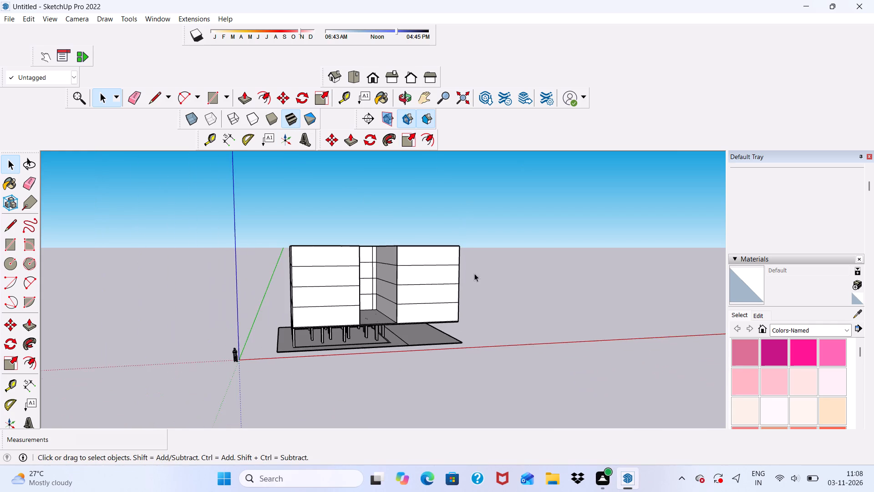
pyautogui.moveTo(491, 298); pyautogui.dragTo(442, 295, button='middle')
pyautogui.scroll(6, 437, 294)
pyautogui.scroll(-4, 429, 281)
pyautogui.moveTo(429, 281); pyautogui.dragTo(464, 352, button='middle')
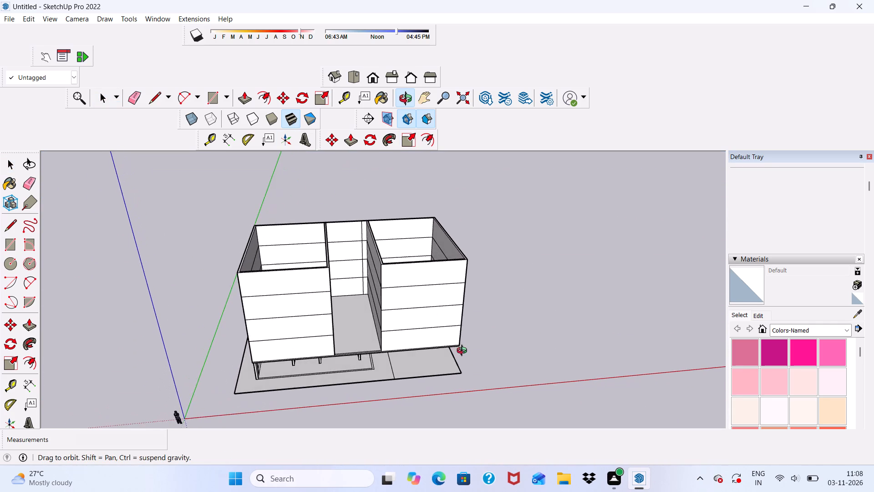
pyautogui.moveTo(464, 352); pyautogui.dragTo(465, 419, button='middle')
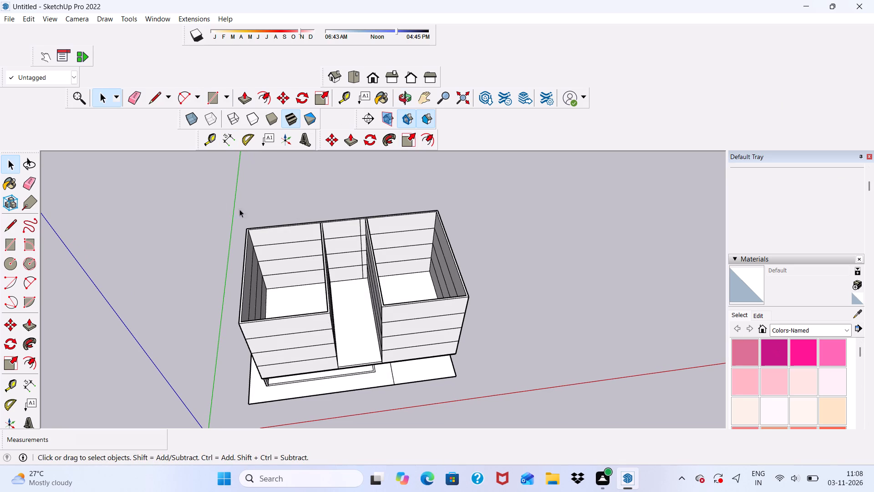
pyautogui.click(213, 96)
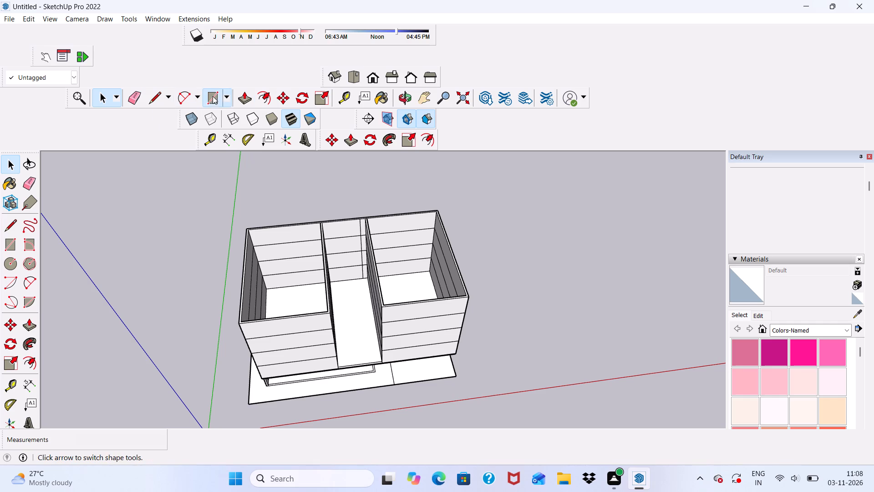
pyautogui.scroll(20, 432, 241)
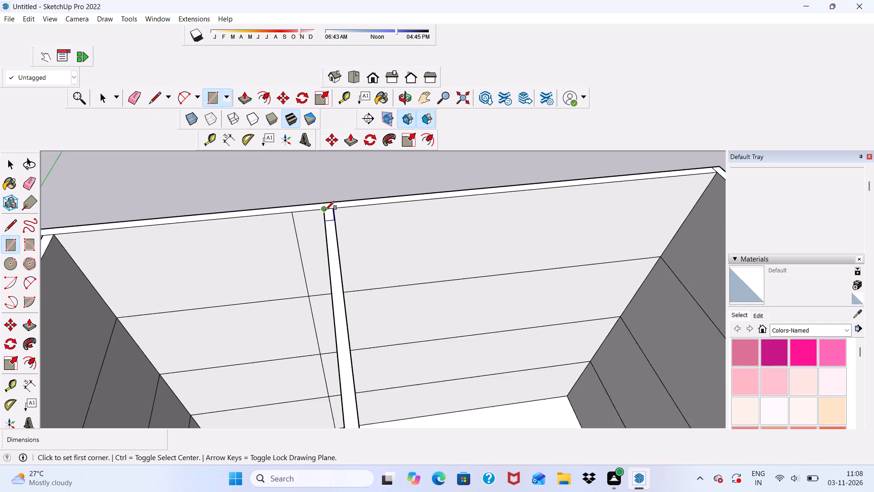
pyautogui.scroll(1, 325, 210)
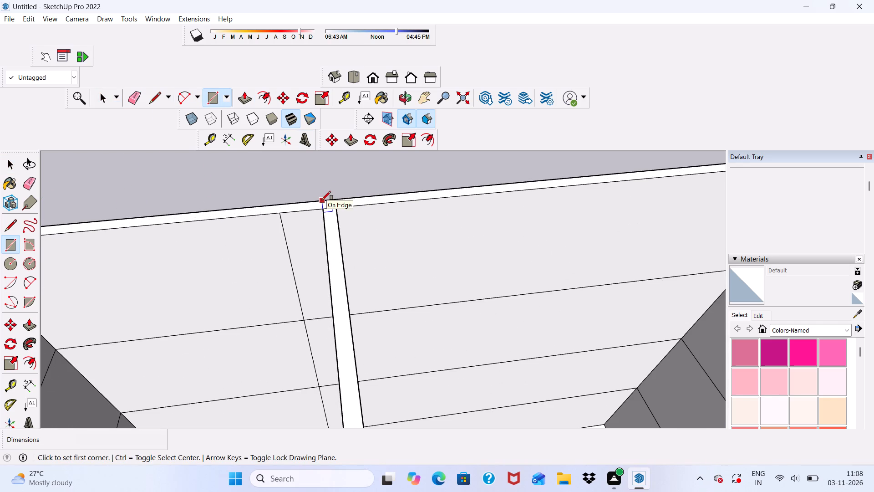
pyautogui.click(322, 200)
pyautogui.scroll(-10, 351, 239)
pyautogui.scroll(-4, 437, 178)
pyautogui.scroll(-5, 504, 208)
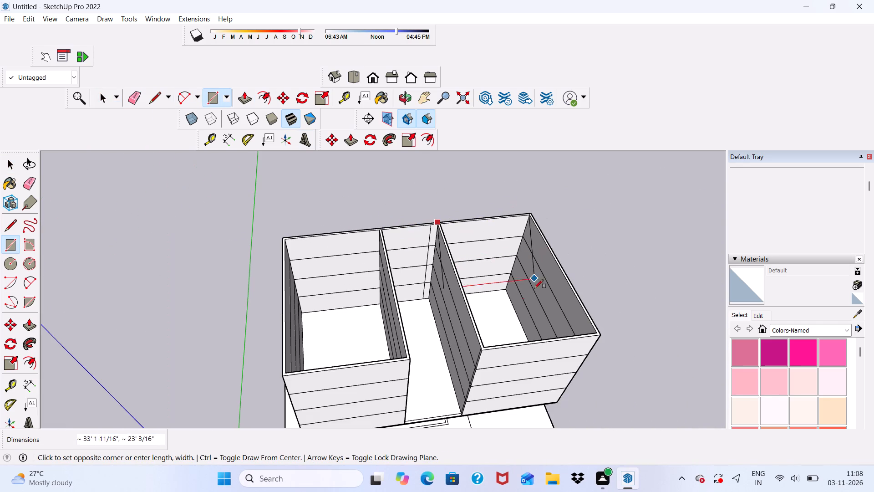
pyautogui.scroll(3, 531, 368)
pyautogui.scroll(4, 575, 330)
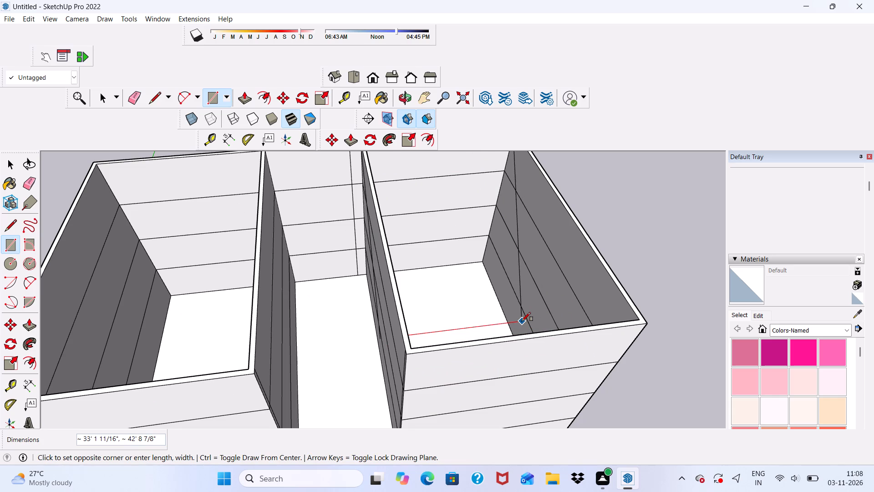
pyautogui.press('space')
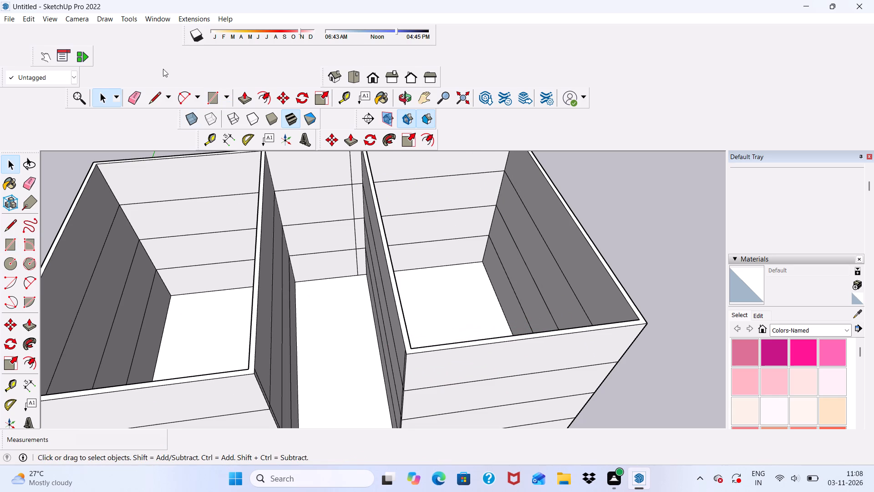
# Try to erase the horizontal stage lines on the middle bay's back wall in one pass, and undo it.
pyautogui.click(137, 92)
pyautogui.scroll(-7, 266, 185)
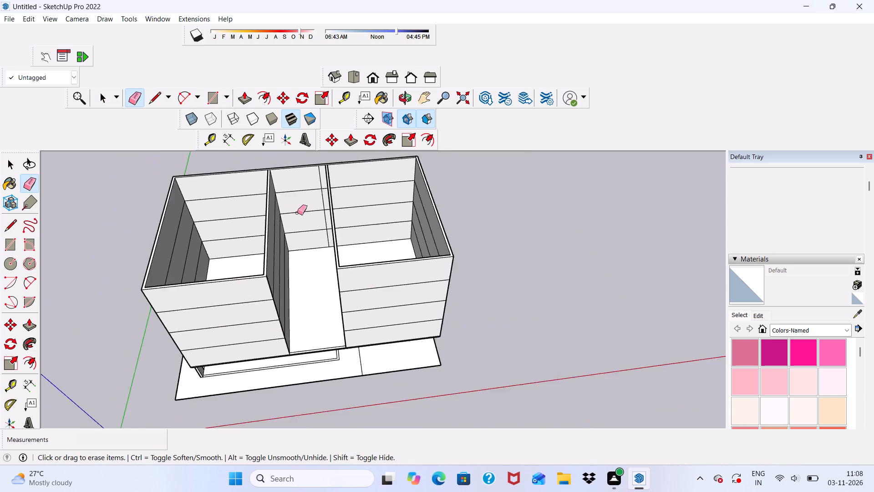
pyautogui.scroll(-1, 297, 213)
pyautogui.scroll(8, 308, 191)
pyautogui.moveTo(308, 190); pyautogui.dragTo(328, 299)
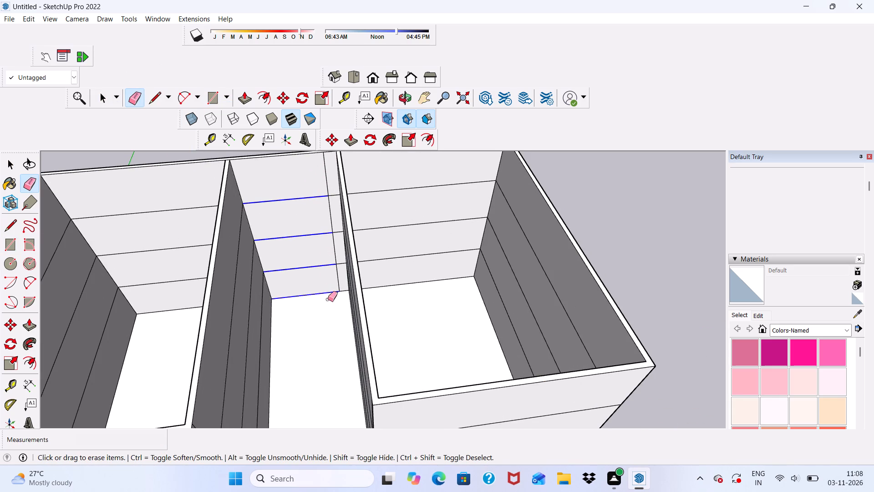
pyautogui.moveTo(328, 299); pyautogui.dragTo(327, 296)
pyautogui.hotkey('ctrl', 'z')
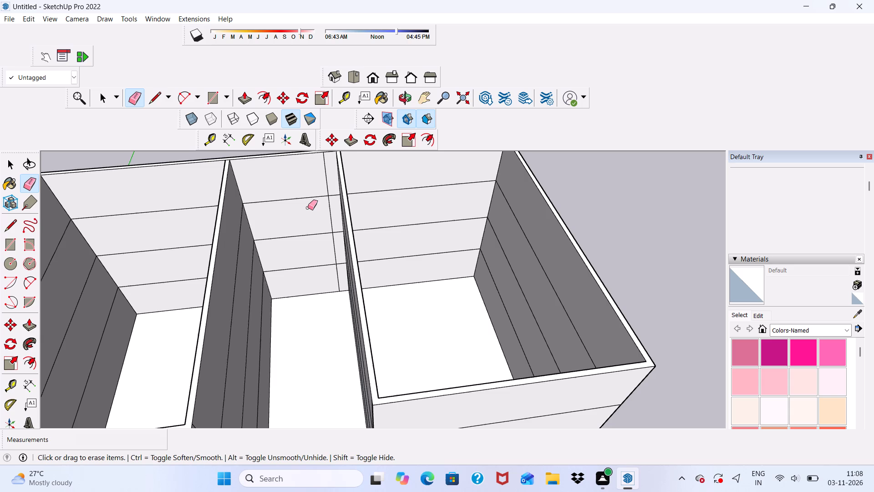
# Erase the three horizontal stage lines across the main part of the middle bay's back wall, up to the vertical seam.
pyautogui.scroll(-1, 306, 223)
pyautogui.moveTo(306, 223); pyautogui.dragTo(357, 191, button='middle')
pyautogui.scroll(6, 306, 186)
pyautogui.moveTo(302, 184); pyautogui.dragTo(305, 207)
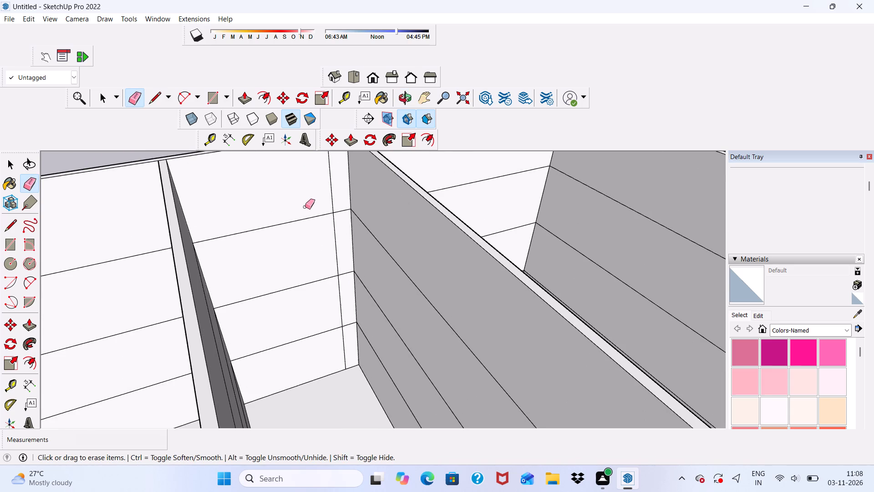
pyautogui.moveTo(305, 207); pyautogui.dragTo(313, 265)
pyautogui.moveTo(300, 216); pyautogui.dragTo(303, 305)
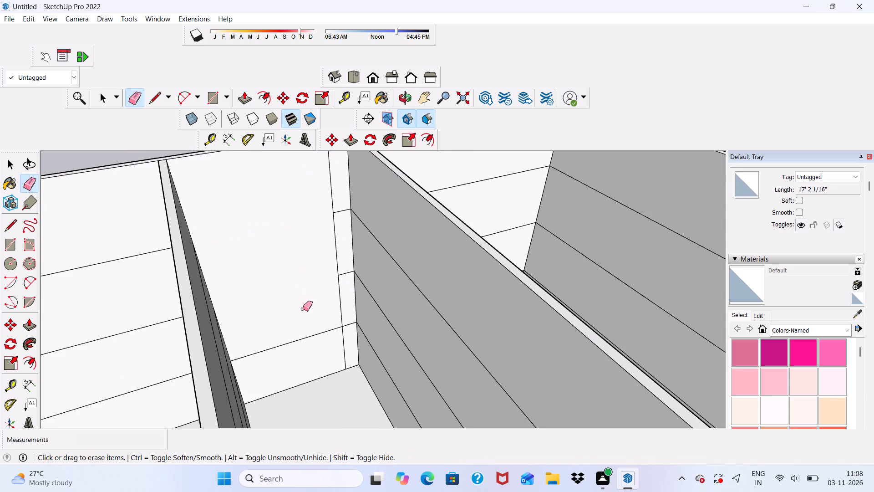
pyautogui.moveTo(301, 314); pyautogui.dragTo(295, 350)
# Erase the vertical seam and the short stage-line pieces beside it on the middle bay's back wall.
pyautogui.scroll(2, 343, 174)
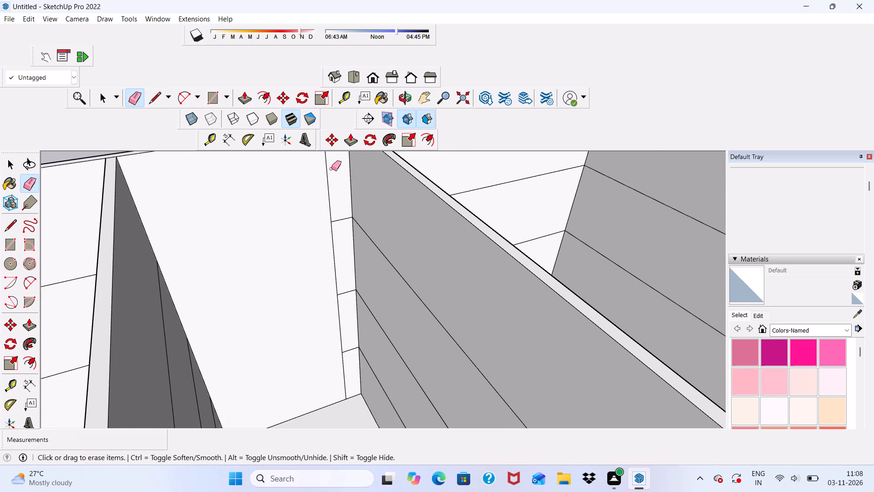
pyautogui.moveTo(331, 169); pyautogui.dragTo(332, 246)
pyautogui.moveTo(339, 219); pyautogui.dragTo(340, 228)
pyautogui.moveTo(340, 291); pyautogui.dragTo(339, 311)
pyautogui.moveTo(337, 326); pyautogui.dragTo(344, 361)
pyautogui.moveTo(346, 356); pyautogui.dragTo(347, 351)
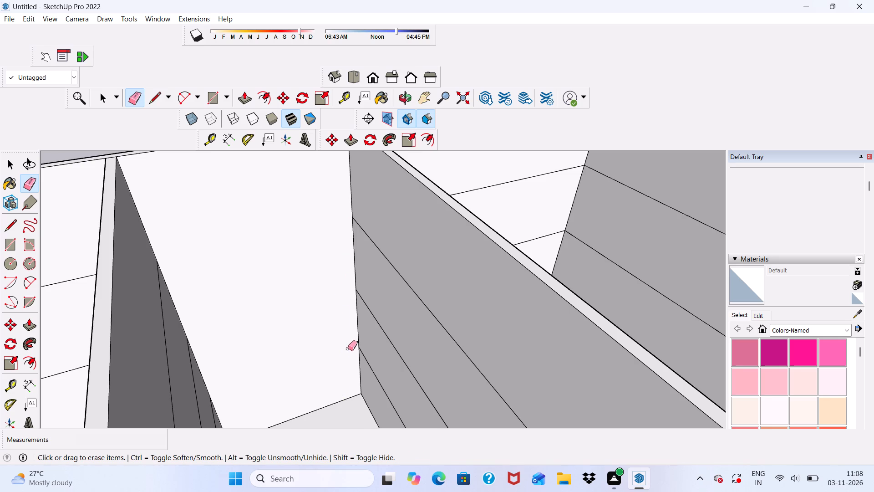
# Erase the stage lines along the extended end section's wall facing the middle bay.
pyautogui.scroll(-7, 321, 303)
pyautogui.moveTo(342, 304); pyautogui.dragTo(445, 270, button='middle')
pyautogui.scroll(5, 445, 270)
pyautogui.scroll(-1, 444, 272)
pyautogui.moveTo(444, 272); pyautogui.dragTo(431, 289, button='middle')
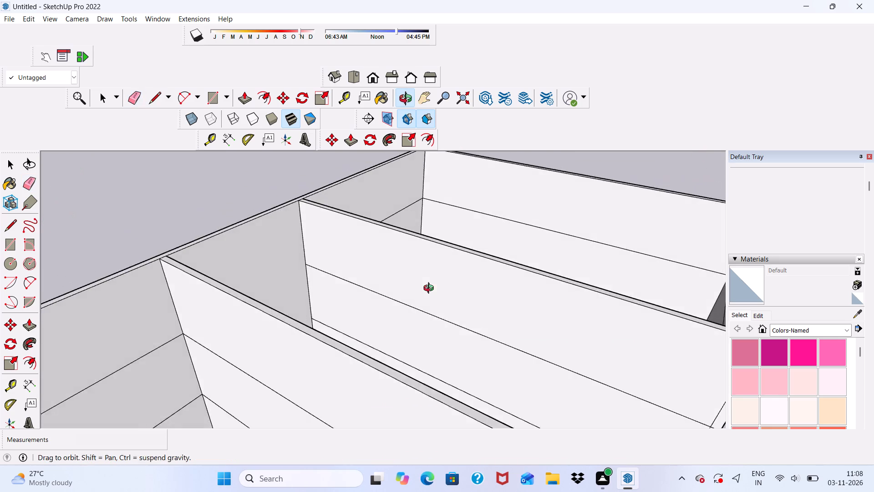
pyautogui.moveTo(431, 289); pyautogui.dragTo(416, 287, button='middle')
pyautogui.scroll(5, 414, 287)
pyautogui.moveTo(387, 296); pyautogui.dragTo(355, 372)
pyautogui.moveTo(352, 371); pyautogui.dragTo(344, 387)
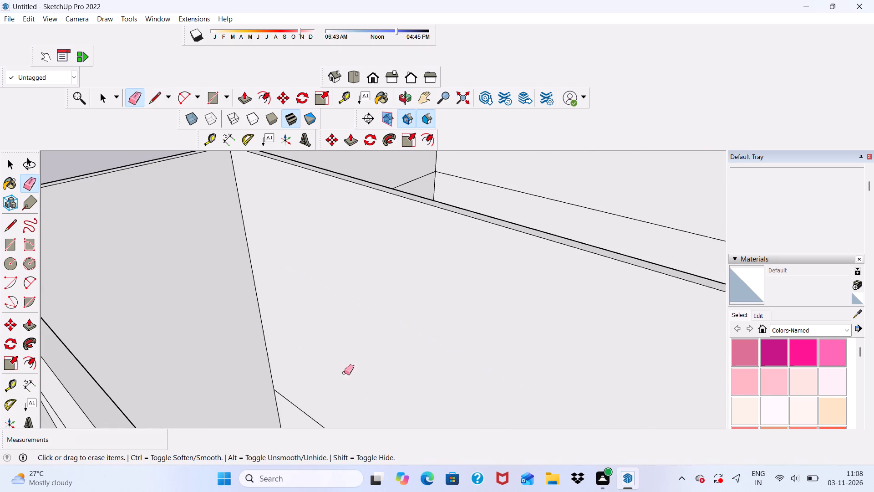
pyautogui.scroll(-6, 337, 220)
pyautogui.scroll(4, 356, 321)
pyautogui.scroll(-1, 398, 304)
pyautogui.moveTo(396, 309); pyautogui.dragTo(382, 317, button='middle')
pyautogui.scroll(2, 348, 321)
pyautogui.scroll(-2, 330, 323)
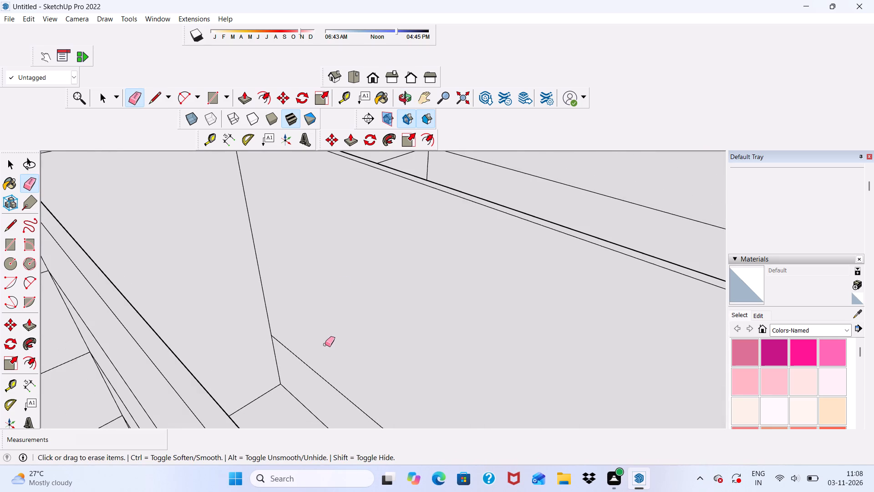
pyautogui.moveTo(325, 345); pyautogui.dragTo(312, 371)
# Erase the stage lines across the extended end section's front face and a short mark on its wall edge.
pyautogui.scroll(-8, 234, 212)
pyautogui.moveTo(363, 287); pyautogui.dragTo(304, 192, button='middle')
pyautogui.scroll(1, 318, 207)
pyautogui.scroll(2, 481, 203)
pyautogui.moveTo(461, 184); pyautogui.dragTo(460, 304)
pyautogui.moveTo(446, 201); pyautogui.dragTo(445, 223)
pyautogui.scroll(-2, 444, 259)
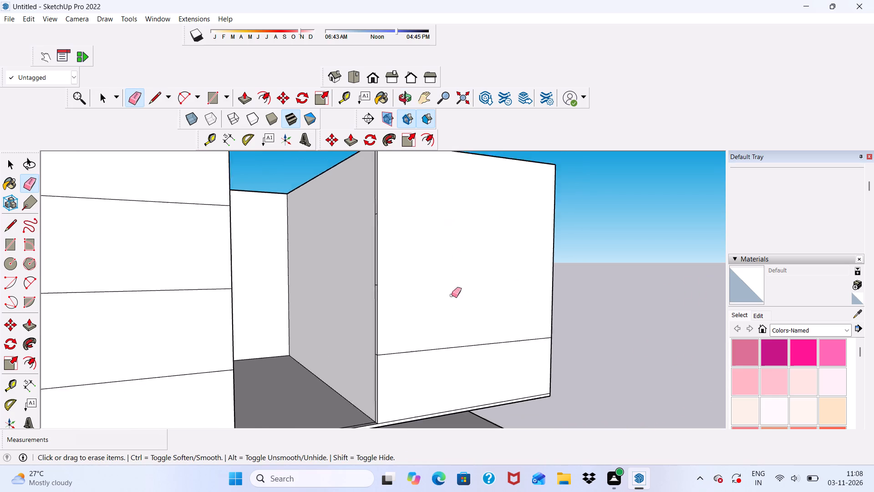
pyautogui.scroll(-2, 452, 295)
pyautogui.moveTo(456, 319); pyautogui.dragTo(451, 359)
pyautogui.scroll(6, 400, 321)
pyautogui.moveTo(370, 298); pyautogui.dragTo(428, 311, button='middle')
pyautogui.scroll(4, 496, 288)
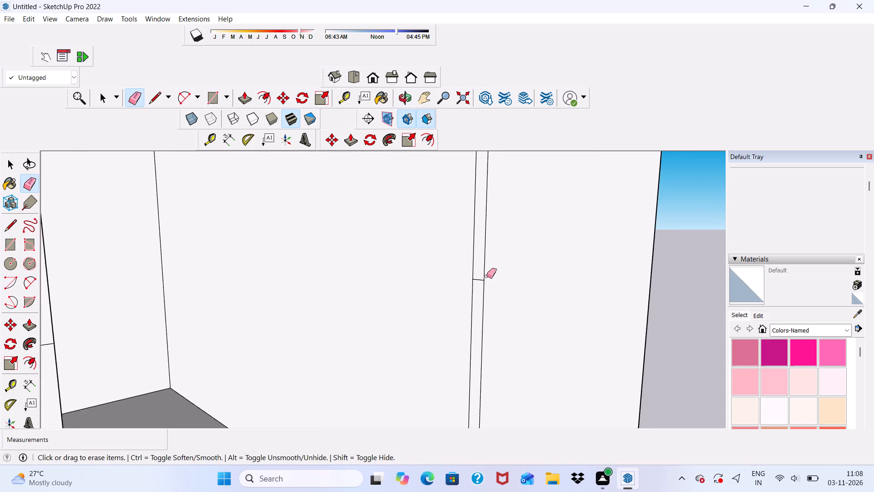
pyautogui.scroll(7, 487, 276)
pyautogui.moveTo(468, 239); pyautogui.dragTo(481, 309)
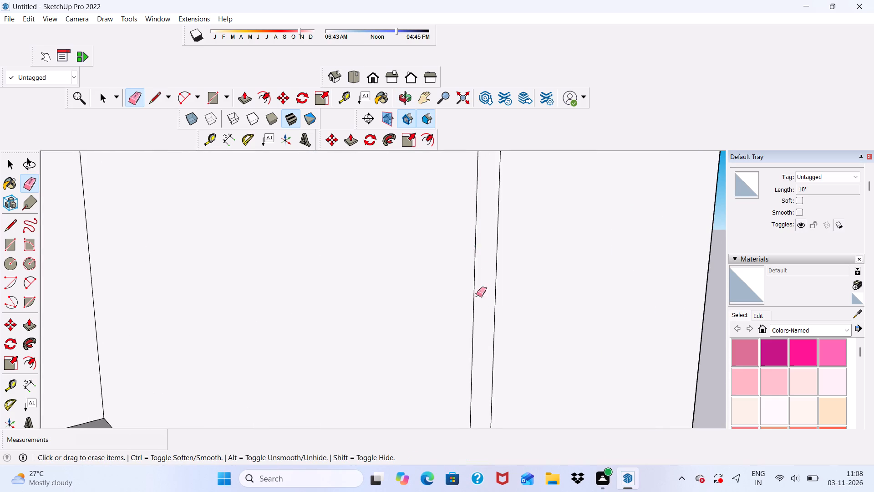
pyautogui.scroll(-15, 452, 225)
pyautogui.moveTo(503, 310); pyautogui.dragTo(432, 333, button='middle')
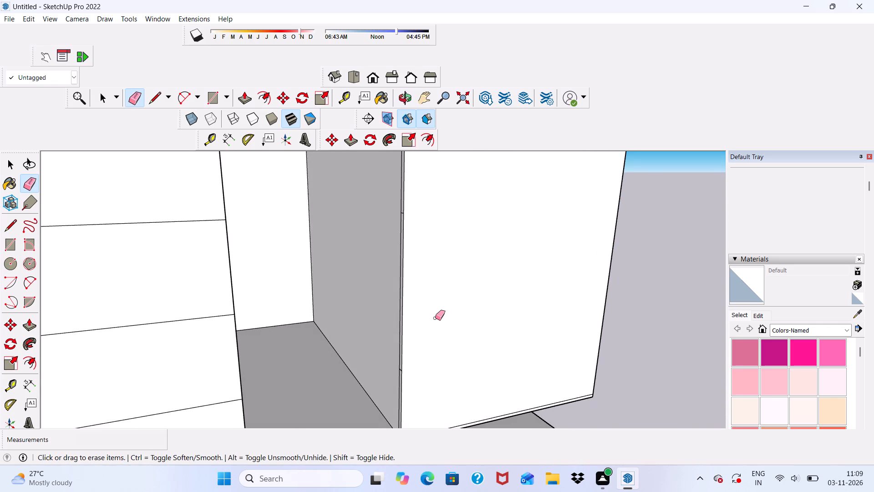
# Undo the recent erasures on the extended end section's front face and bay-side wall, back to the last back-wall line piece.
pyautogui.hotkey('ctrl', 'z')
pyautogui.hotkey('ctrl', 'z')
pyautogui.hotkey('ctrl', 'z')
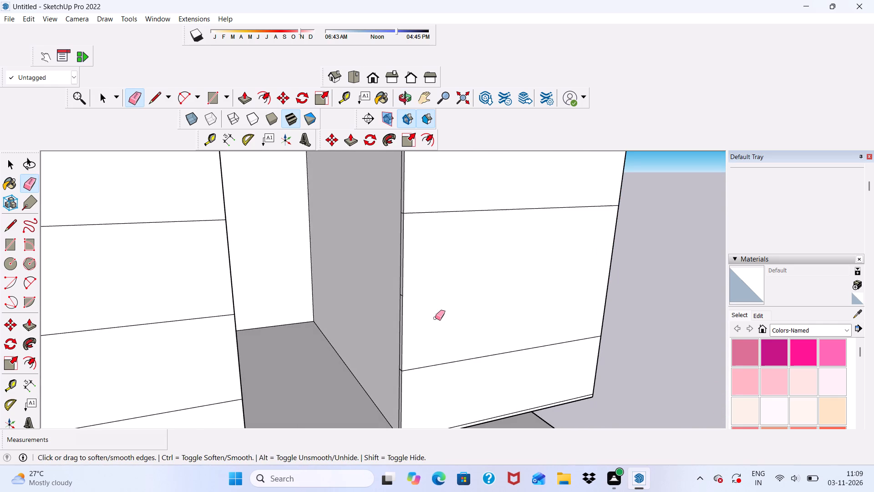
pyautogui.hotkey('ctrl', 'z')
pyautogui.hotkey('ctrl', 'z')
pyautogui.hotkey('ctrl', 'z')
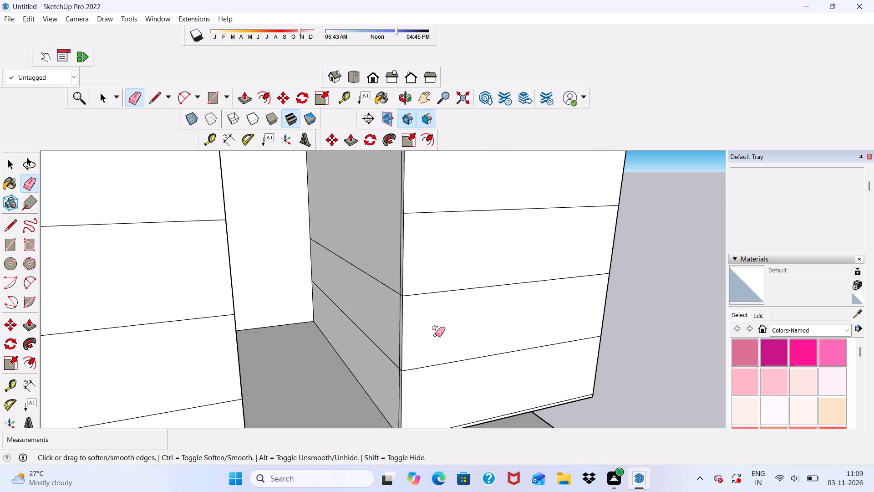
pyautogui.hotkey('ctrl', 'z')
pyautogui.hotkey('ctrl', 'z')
# Erase the stage lines on the extended end section's wall facing the middle bay and the leftover stub on the bay's back wall.
pyautogui.scroll(-4, 442, 273)
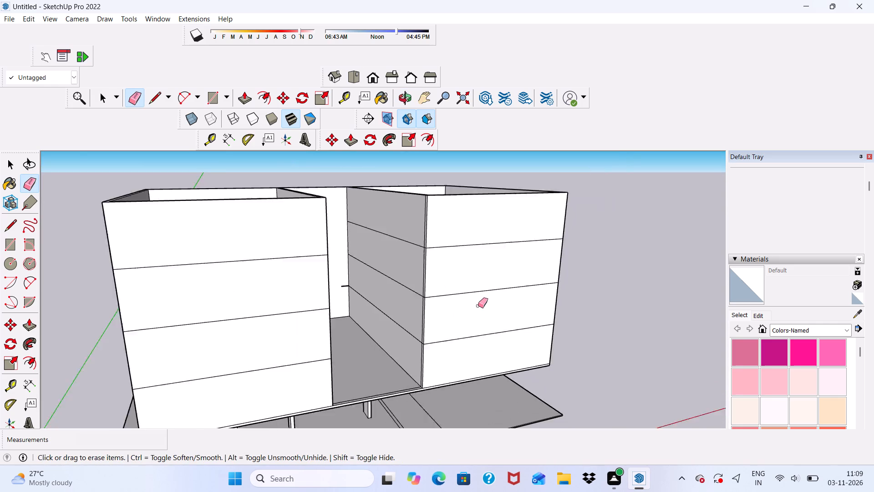
pyautogui.scroll(-7, 478, 306)
pyautogui.moveTo(430, 297); pyautogui.dragTo(384, 301, button='middle')
pyautogui.scroll(10, 430, 296)
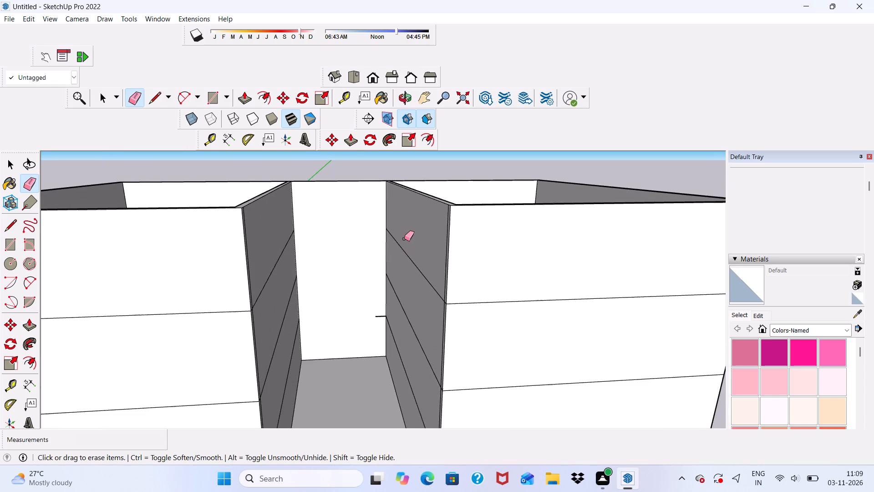
pyautogui.moveTo(404, 239); pyautogui.dragTo(391, 384)
pyautogui.scroll(5, 385, 295)
pyautogui.scroll(5, 393, 335)
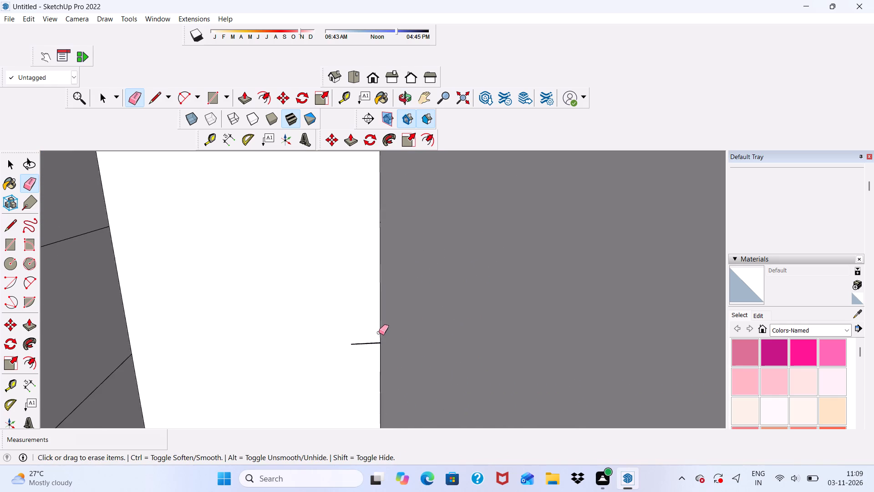
pyautogui.moveTo(372, 334); pyautogui.dragTo(368, 348)
# Erase the stage lines on the opposite end section's wall facing the middle bay.
pyautogui.scroll(-15, 344, 297)
pyautogui.moveTo(423, 275); pyautogui.dragTo(412, 290, button='middle')
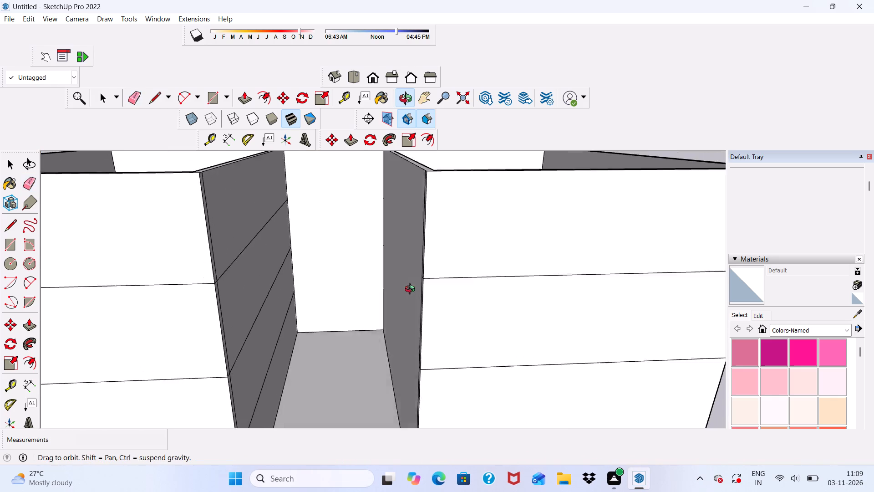
pyautogui.moveTo(412, 290); pyautogui.dragTo(400, 294, button='middle')
pyautogui.moveTo(259, 215); pyautogui.dragTo(289, 321)
pyautogui.scroll(-5, 295, 220)
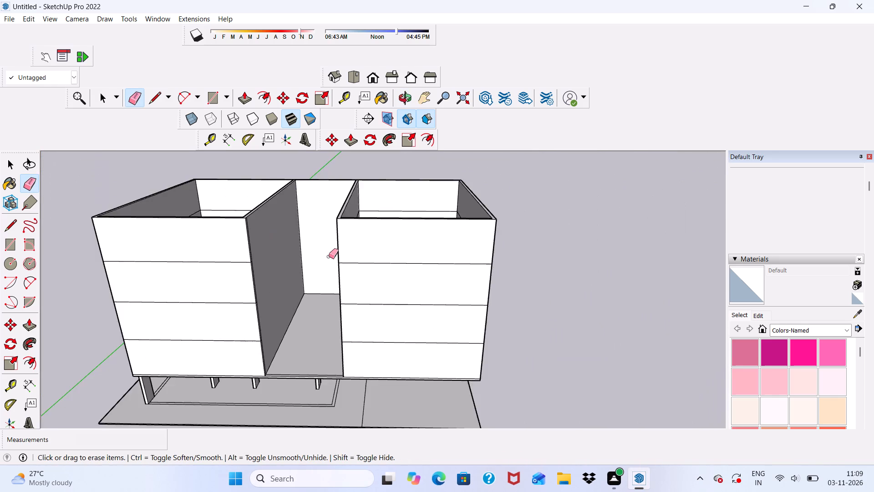
# Erase the vertical seam and short stage mark along the upper two stages of the column-supported end section's bay-side wall, near its front corner.
pyautogui.moveTo(330, 257); pyautogui.dragTo(269, 256, button='middle')
pyautogui.scroll(14, 239, 239)
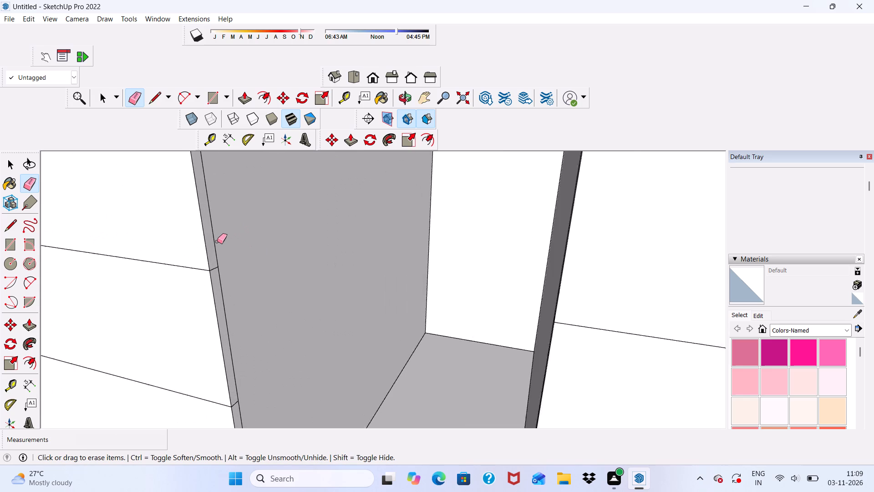
pyautogui.scroll(1, 217, 241)
pyautogui.click(211, 232)
pyautogui.scroll(-5, 216, 219)
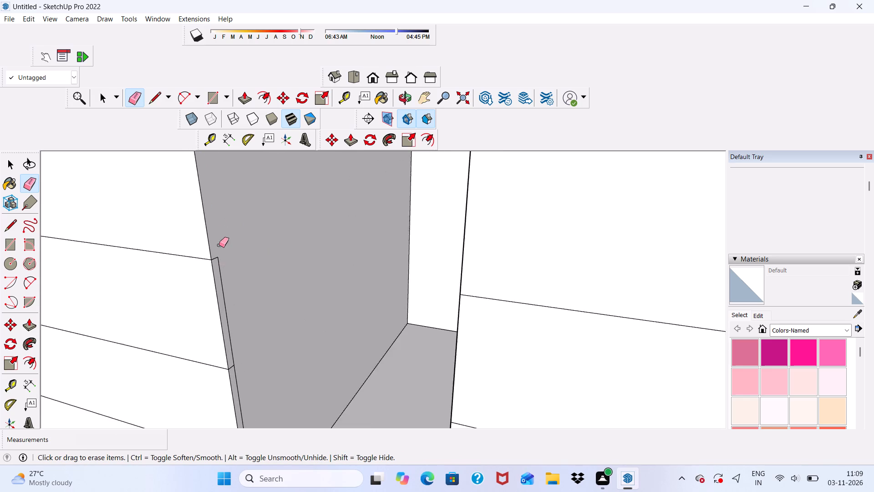
pyautogui.scroll(10, 211, 274)
pyautogui.moveTo(225, 238); pyautogui.dragTo(235, 259)
pyautogui.scroll(-3, 232, 205)
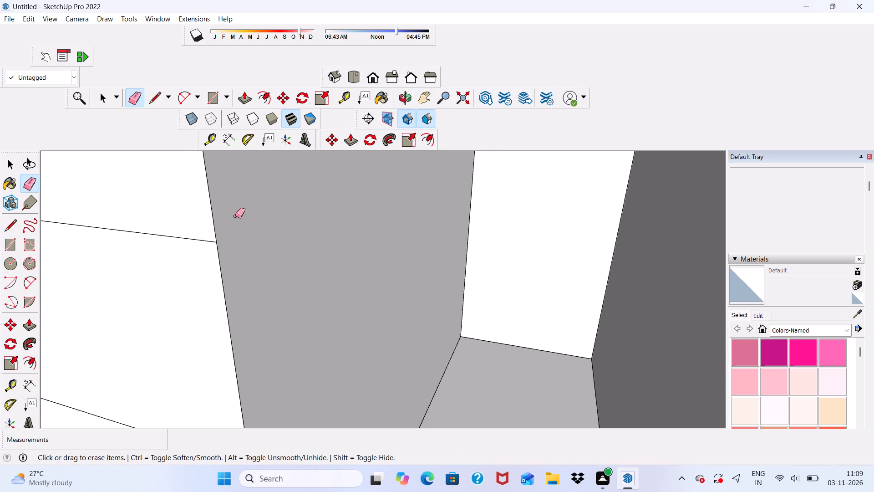
# Erase the remaining vertical seam and short stage marks along the lower two stages of that bay-side wall's front edge.
pyautogui.scroll(-3, 235, 216)
pyautogui.scroll(5, 226, 402)
pyautogui.scroll(-6, 281, 215)
pyautogui.scroll(-4, 282, 259)
pyautogui.scroll(2, 269, 369)
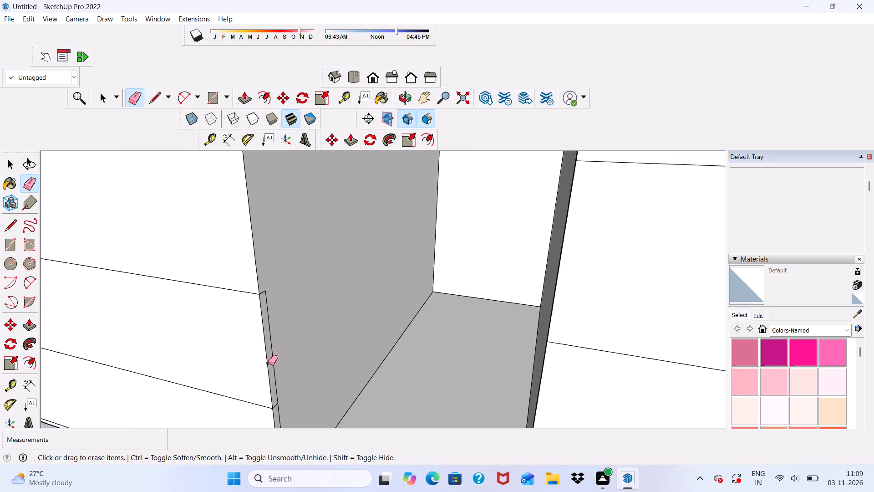
pyautogui.scroll(5, 268, 363)
pyautogui.scroll(9, 268, 281)
pyautogui.moveTo(260, 249); pyautogui.dragTo(274, 296)
pyautogui.click(275, 297)
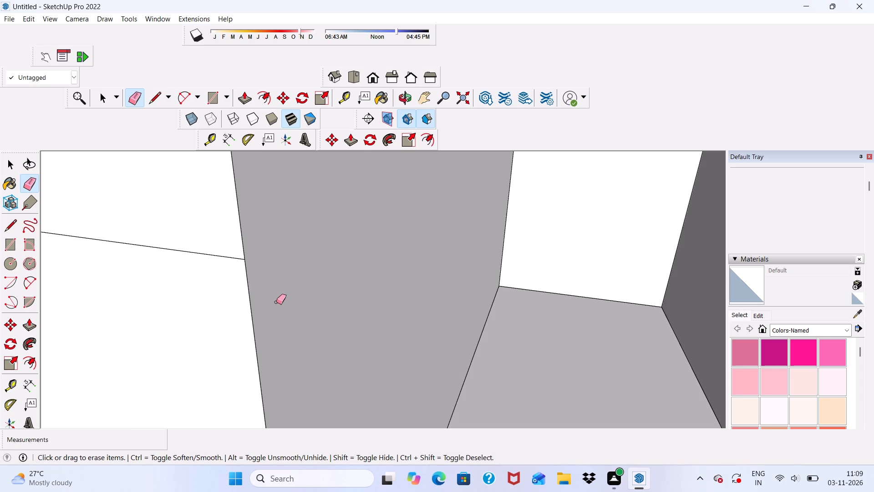
pyautogui.scroll(-15, 281, 232)
pyautogui.scroll(6, 282, 376)
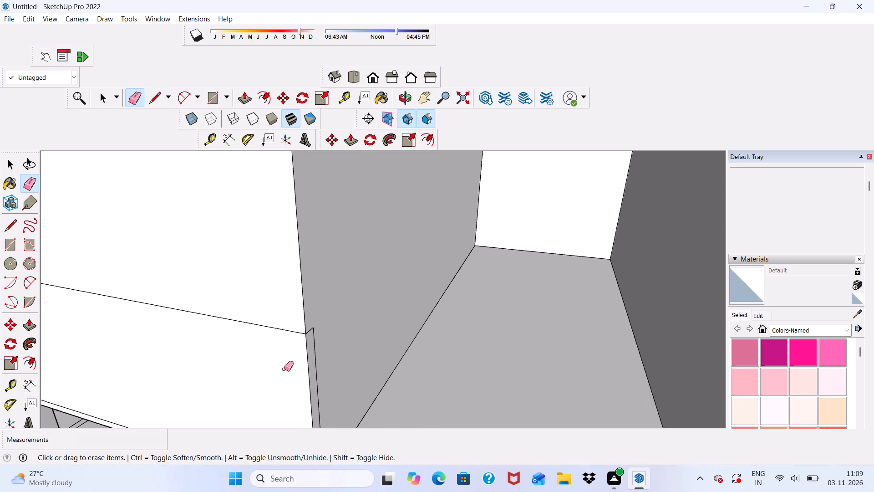
pyautogui.scroll(5, 313, 348)
pyautogui.moveTo(307, 315); pyautogui.dragTo(321, 347)
pyautogui.scroll(-9, 326, 308)
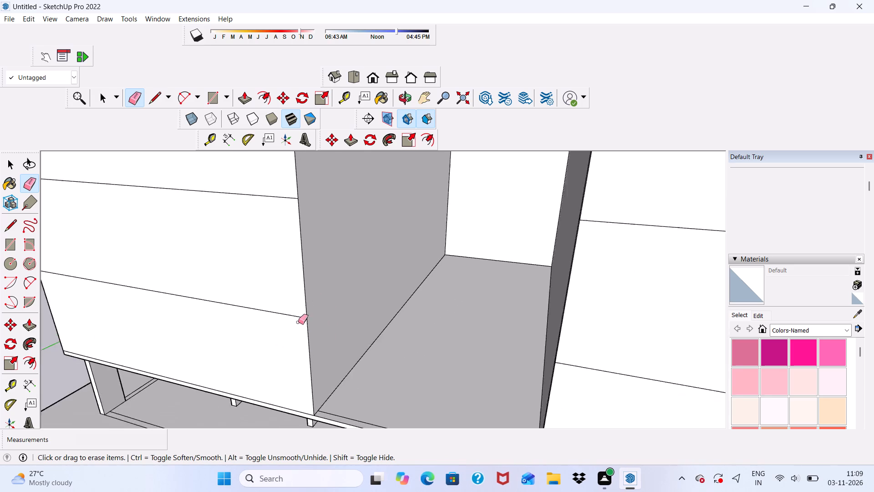
pyautogui.scroll(-9, 298, 322)
# Erase the stage lines on the inner faces of the extended end section's bay-side, back and outer end walls.
pyautogui.moveTo(358, 365); pyautogui.dragTo(545, 466, button='middle')
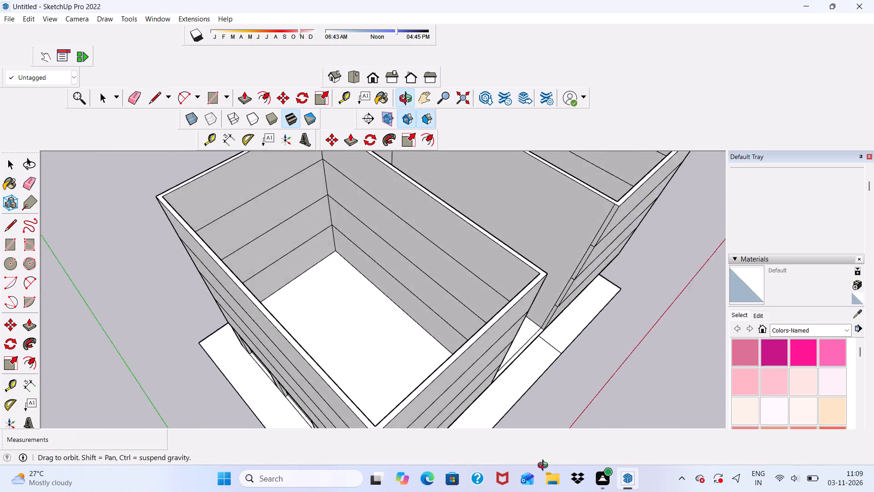
pyautogui.moveTo(545, 466); pyautogui.dragTo(247, 430, button='middle')
pyautogui.scroll(1, 379, 290)
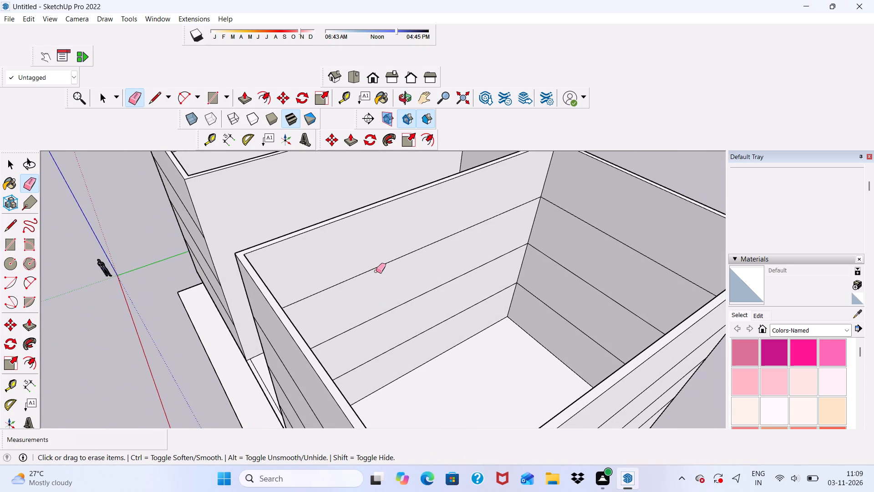
pyautogui.moveTo(375, 266); pyautogui.dragTo(418, 351)
pyautogui.scroll(-1, 412, 340)
pyautogui.moveTo(412, 343); pyautogui.dragTo(451, 354, button='middle')
pyautogui.scroll(2, 529, 287)
pyautogui.moveTo(600, 197); pyautogui.dragTo(565, 307)
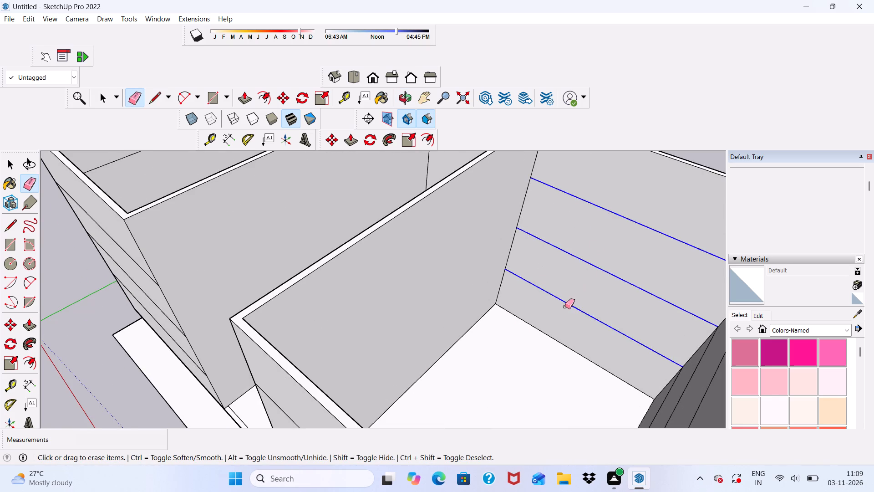
pyautogui.moveTo(565, 307); pyautogui.dragTo(564, 307)
pyautogui.scroll(-2, 453, 283)
pyautogui.moveTo(451, 285); pyautogui.dragTo(605, 331, button='middle')
pyautogui.scroll(4, 664, 200)
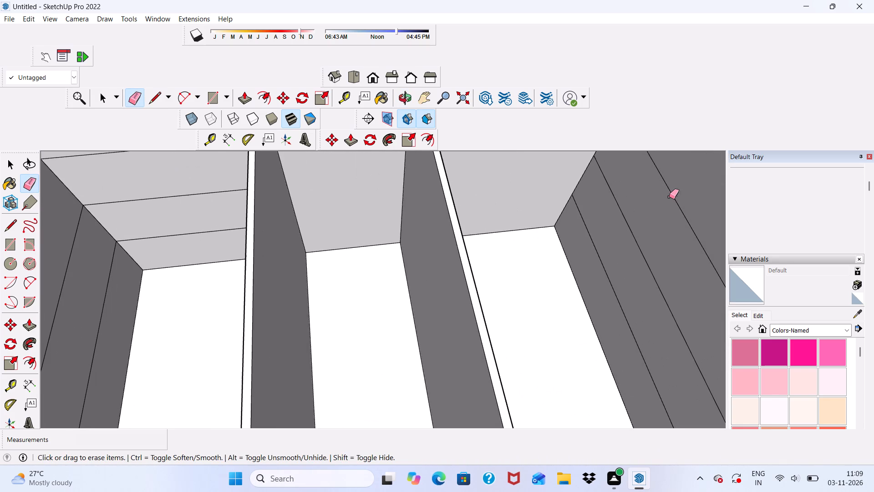
pyautogui.moveTo(677, 195); pyautogui.dragTo(601, 256)
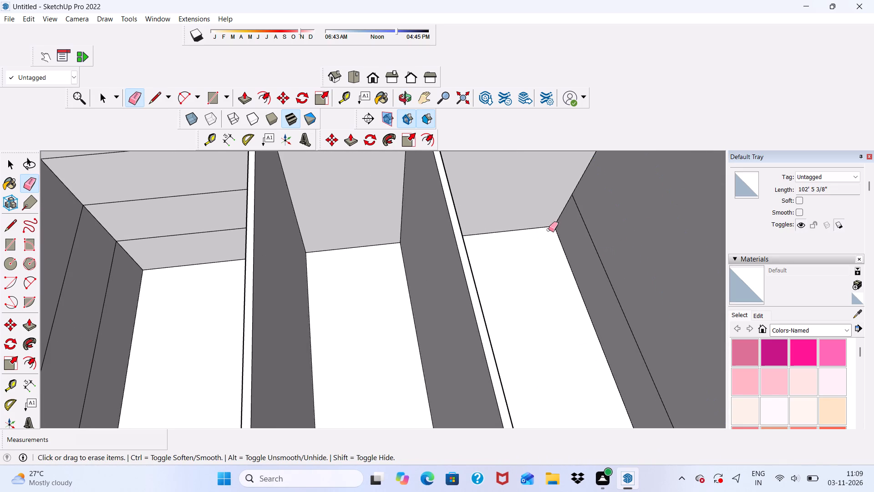
pyautogui.moveTo(600, 243); pyautogui.dragTo(591, 259)
pyautogui.scroll(-5, 459, 236)
# Erase the stage lines on the inner faces of the column-supported end section's back wall and outer end wall.
pyautogui.scroll(1, 244, 169)
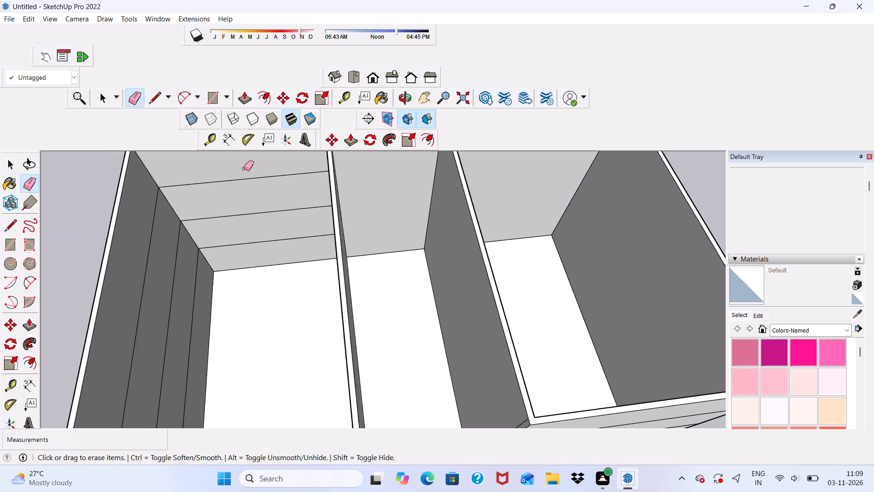
pyautogui.scroll(4, 244, 169)
pyautogui.moveTo(244, 178); pyautogui.dragTo(278, 271)
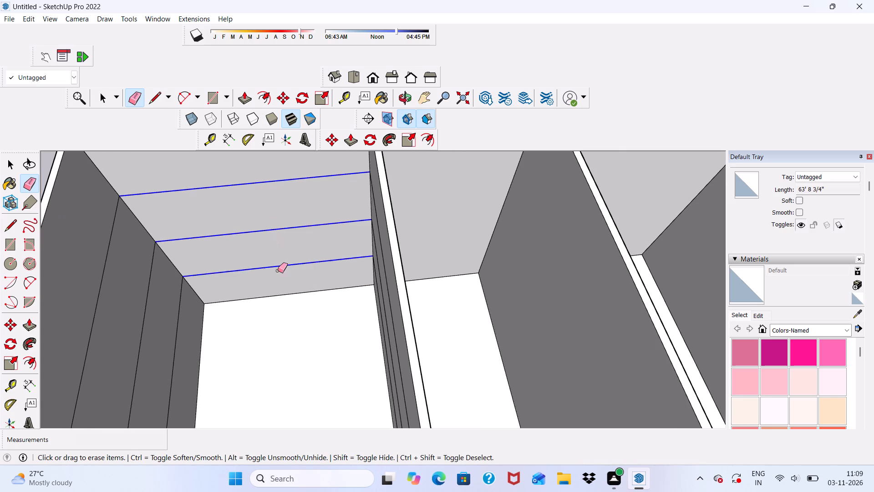
pyautogui.moveTo(278, 271); pyautogui.dragTo(278, 272)
pyautogui.scroll(-2, 290, 264)
pyautogui.moveTo(304, 267); pyautogui.dragTo(199, 288, button='middle')
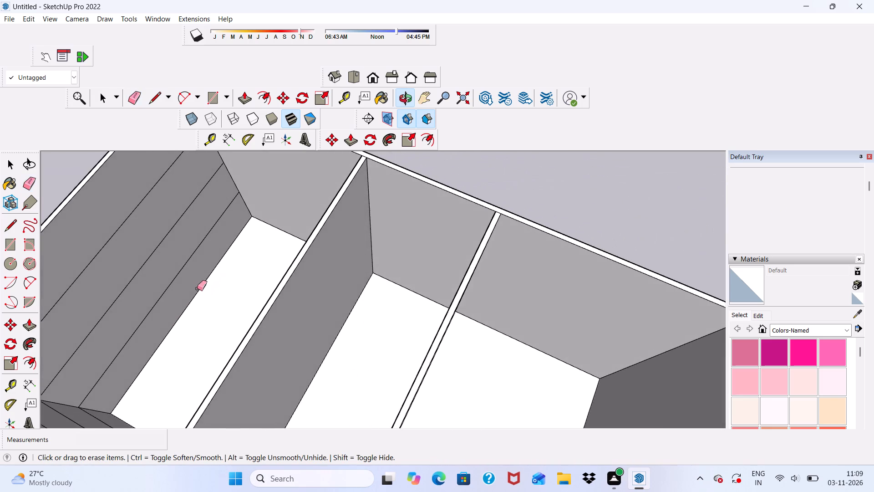
pyautogui.scroll(4, 142, 203)
pyautogui.moveTo(134, 195); pyautogui.dragTo(207, 279)
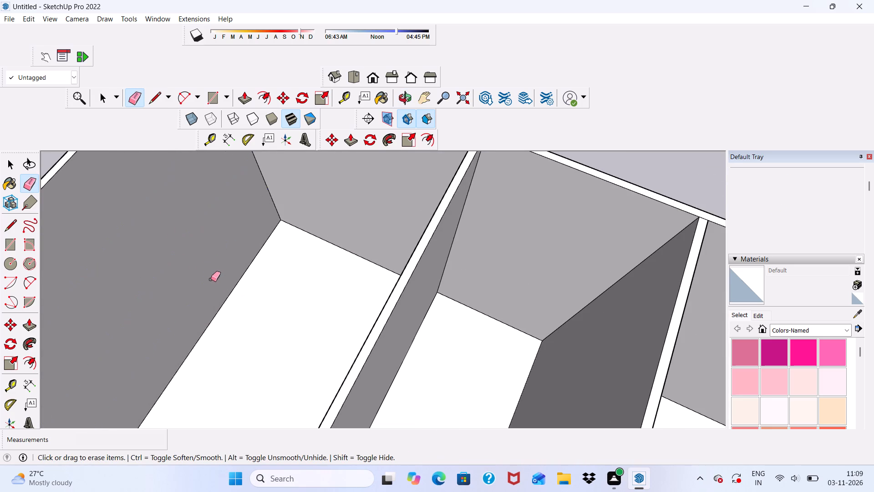
# Erase the stage lines on the inner faces of the column-supported end section's bay-side wall and front wall.
pyautogui.moveTo(218, 277); pyautogui.dragTo(478, 280, button='middle')
pyautogui.moveTo(539, 184); pyautogui.dragTo(536, 201)
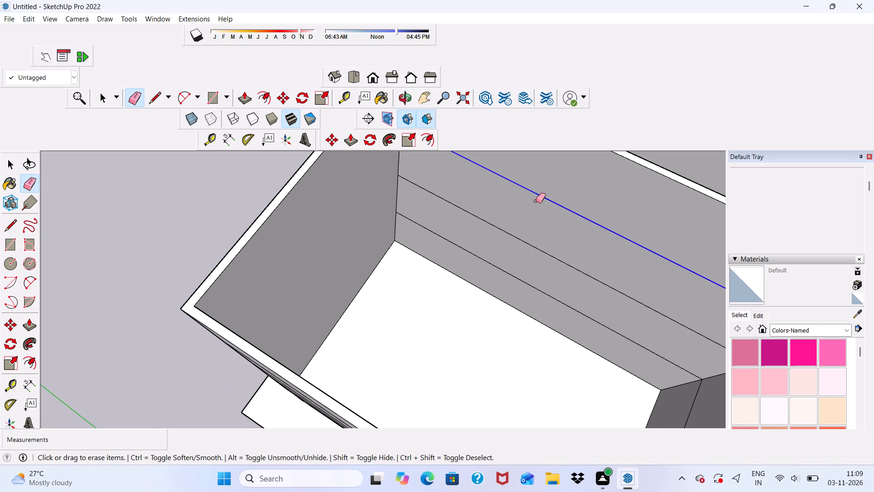
pyautogui.moveTo(536, 201); pyautogui.dragTo(487, 272)
pyautogui.scroll(-1, 357, 256)
pyautogui.moveTo(359, 259); pyautogui.dragTo(482, 268, button='middle')
pyautogui.scroll(-1, 482, 268)
pyautogui.scroll(1, 482, 262)
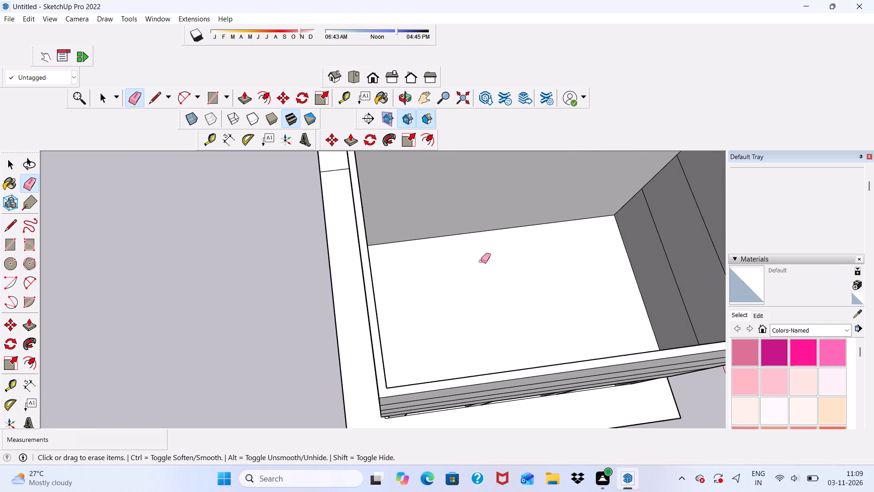
pyautogui.scroll(-6, 392, 234)
pyautogui.scroll(10, 593, 206)
pyautogui.moveTo(549, 218); pyautogui.dragTo(550, 218)
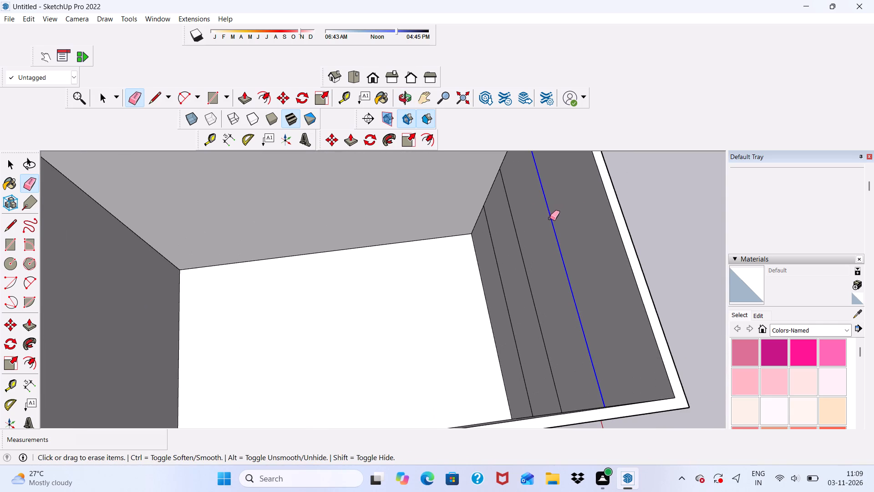
pyautogui.moveTo(550, 218); pyautogui.dragTo(494, 251)
pyautogui.scroll(-5, 474, 245)
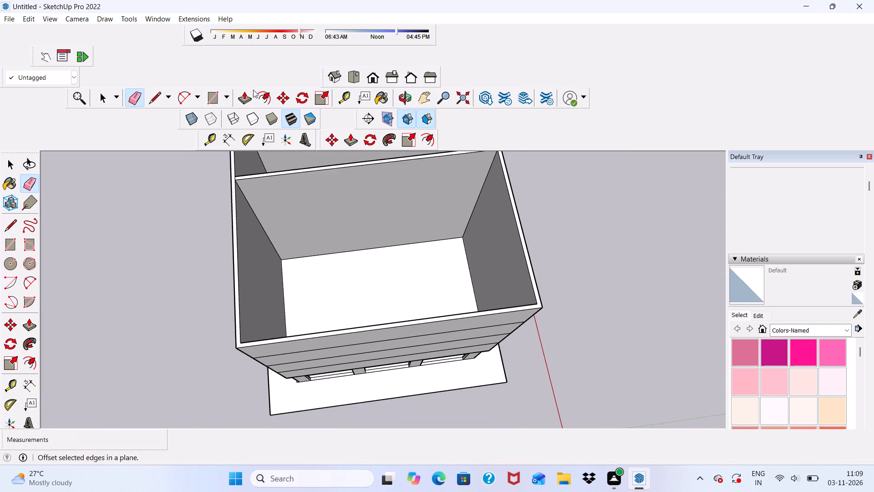
# Erase the exterior stage lines on the column-supported section's outer end wall and across the building's long back wall.
pyautogui.scroll(-1, 338, 302)
pyautogui.moveTo(342, 303); pyautogui.dragTo(257, 181, button='middle')
pyautogui.scroll(2, 300, 200)
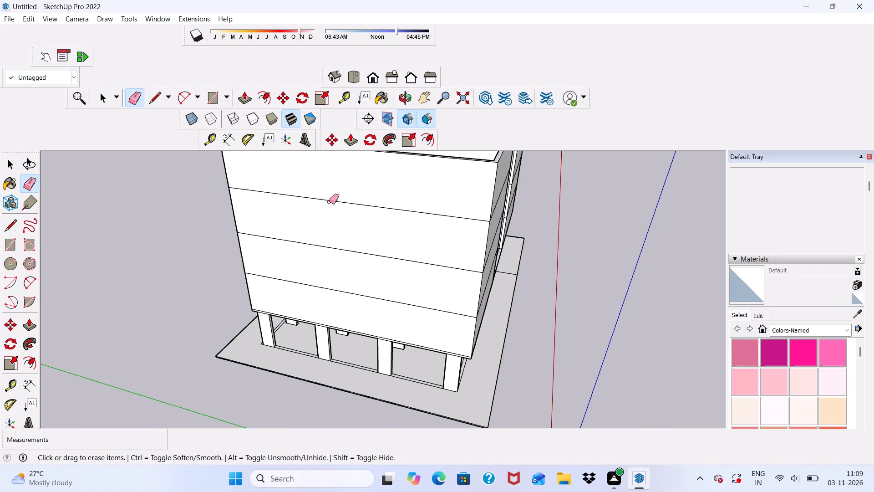
pyautogui.moveTo(340, 194); pyautogui.dragTo(347, 297)
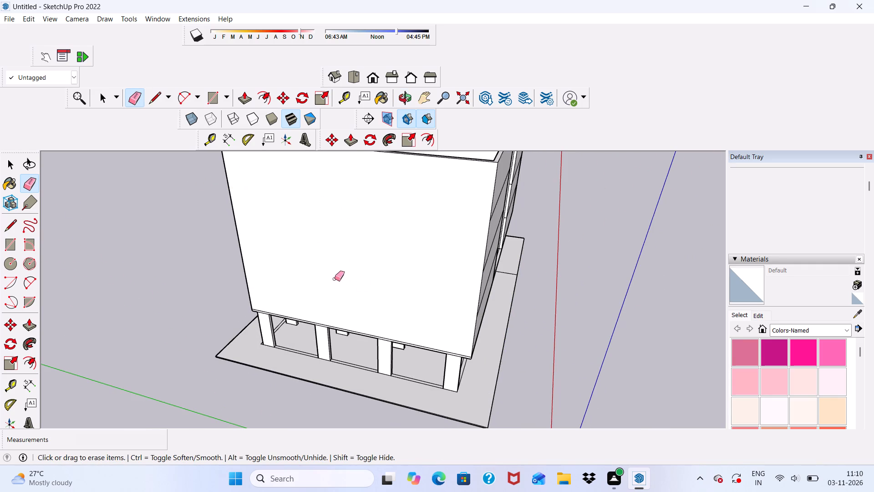
pyautogui.moveTo(344, 282); pyautogui.dragTo(633, 263, button='middle')
pyautogui.moveTo(426, 170); pyautogui.dragTo(427, 264)
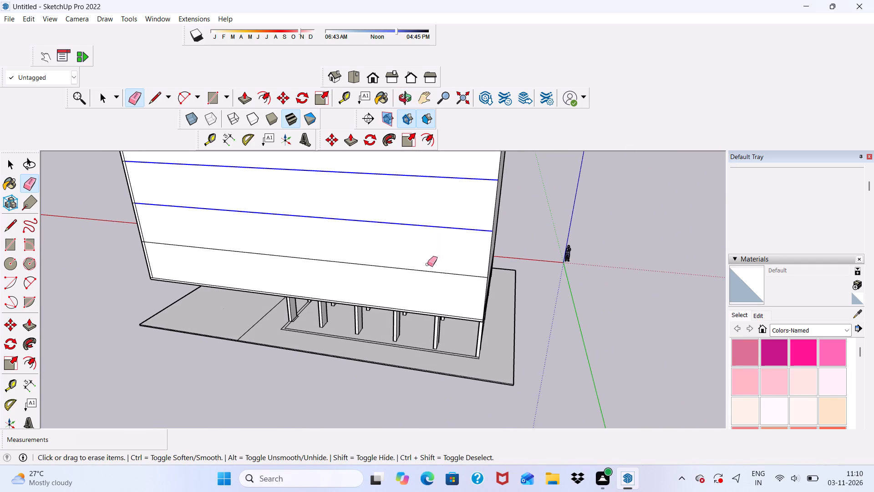
pyautogui.moveTo(427, 264); pyautogui.dragTo(423, 282)
# Erase the floor slab line along the bottom of the long back wall and of the adjoining column-supported end wall.
pyautogui.scroll(-5, 419, 263)
pyautogui.scroll(7, 406, 285)
pyautogui.scroll(4, 505, 338)
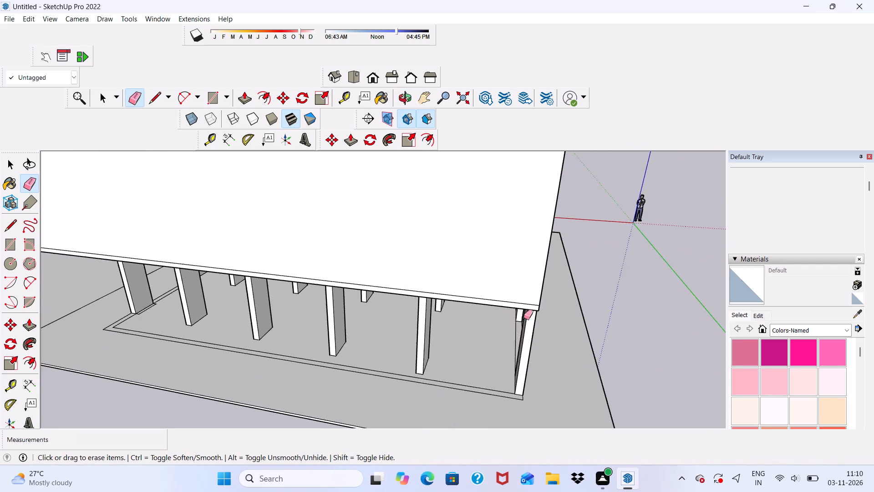
pyautogui.scroll(11, 523, 318)
pyautogui.moveTo(528, 301); pyautogui.dragTo(530, 295)
pyautogui.scroll(-4, 502, 270)
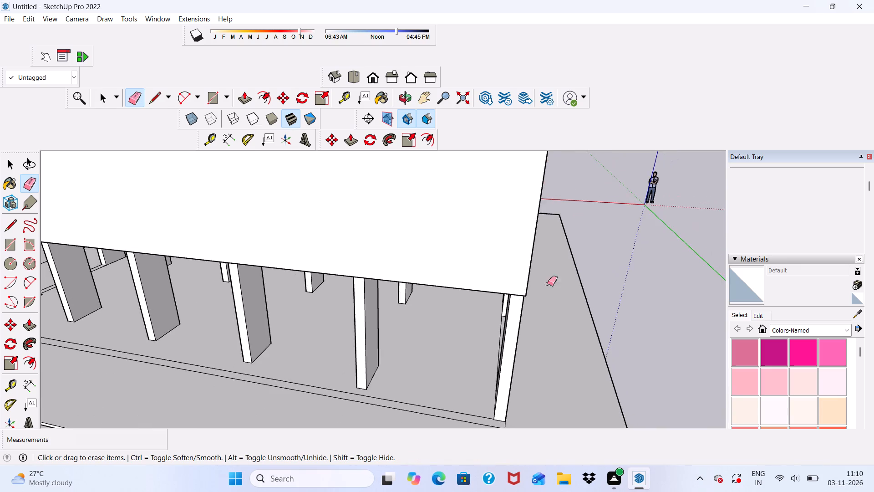
pyautogui.scroll(-9, 548, 284)
pyautogui.moveTo(594, 291); pyautogui.dragTo(469, 311, button='middle')
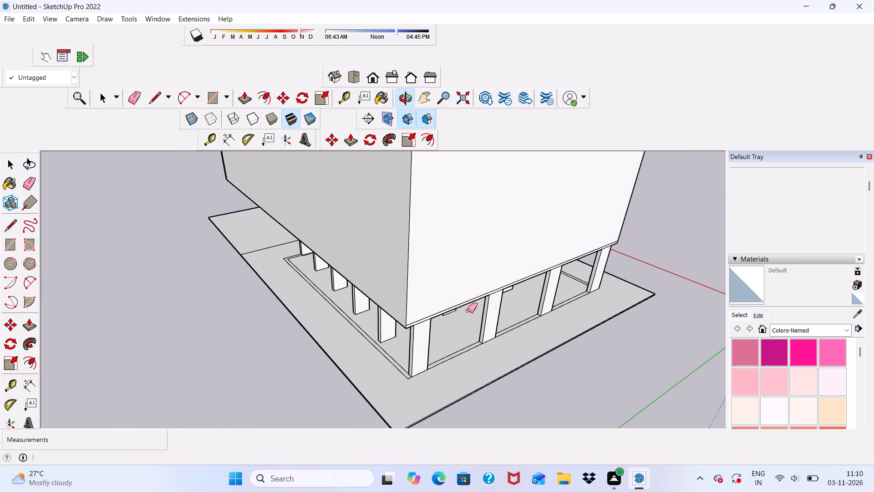
pyautogui.scroll(16, 451, 307)
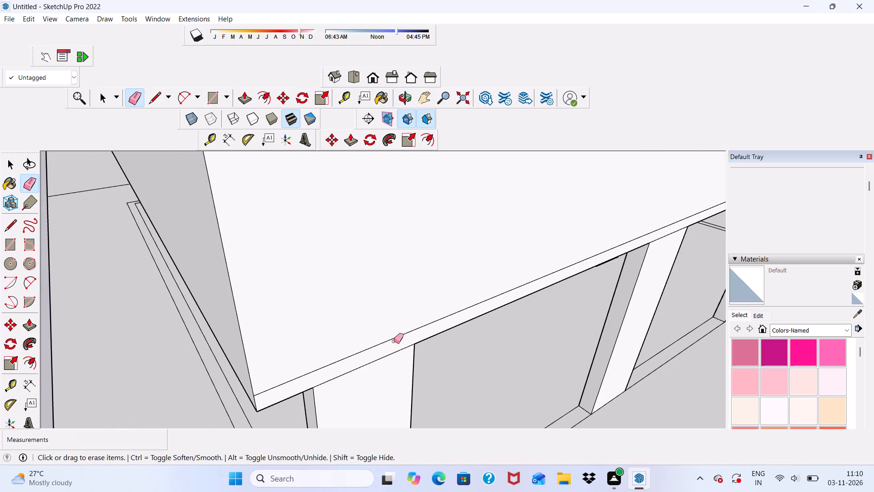
pyautogui.moveTo(393, 341); pyautogui.dragTo(393, 335)
pyautogui.click(393, 334)
pyautogui.scroll(-18, 367, 286)
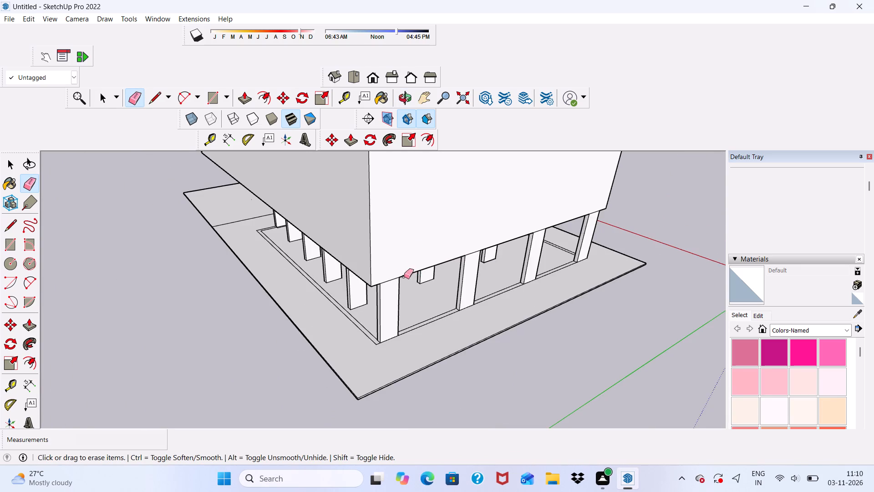
# Erase the lowest stage's vertical seam and short bottom mark at the extended end of the back wall's exterior.
pyautogui.moveTo(403, 276); pyautogui.dragTo(631, 297, button='middle')
pyautogui.scroll(-6, 634, 267)
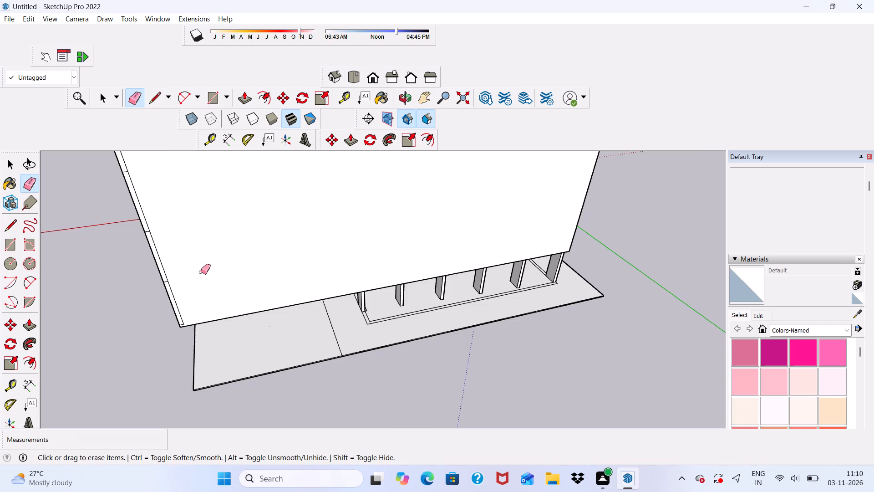
pyautogui.scroll(12, 208, 292)
pyautogui.scroll(5, 242, 354)
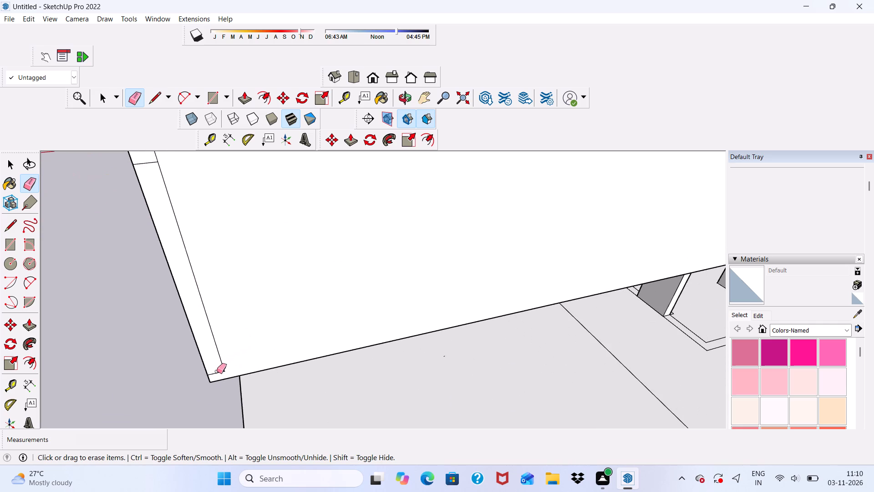
pyautogui.moveTo(217, 371); pyautogui.dragTo(218, 352)
pyautogui.scroll(-3, 214, 338)
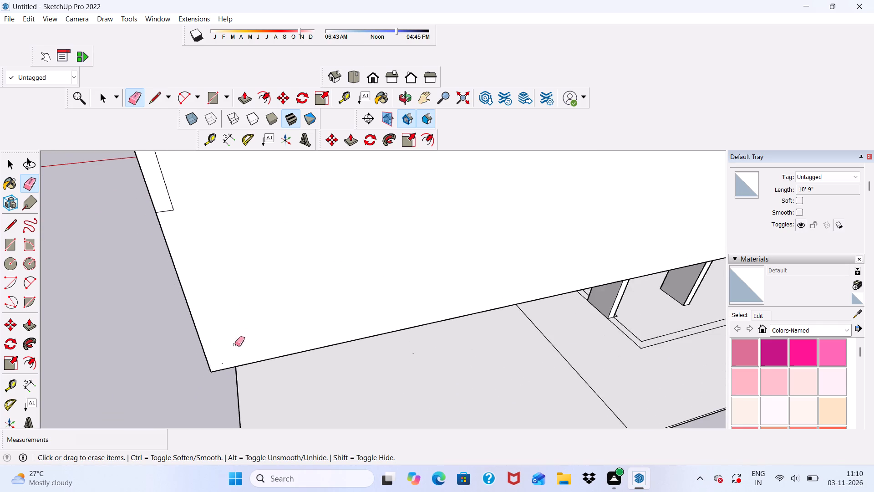
# Erase the remaining vertical seams and short stage marks of the upper stages at the extended end of the back wall's exterior.
pyautogui.scroll(-19, 235, 344)
pyautogui.scroll(7, 348, 222)
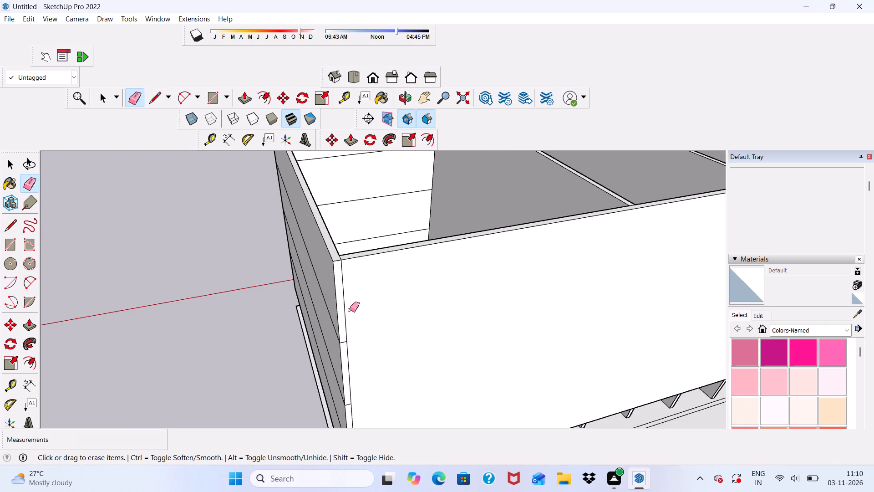
pyautogui.scroll(6, 346, 307)
pyautogui.click(340, 270)
pyautogui.scroll(-6, 344, 252)
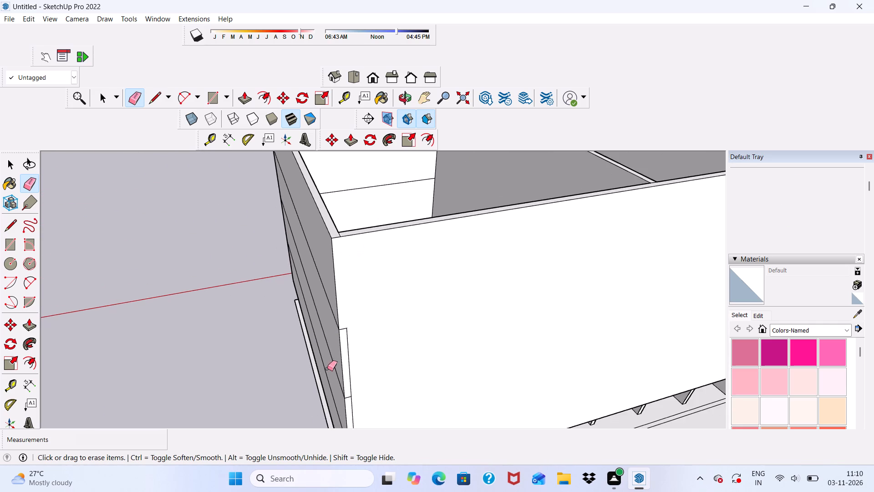
pyautogui.scroll(12, 329, 367)
pyautogui.moveTo(347, 287); pyautogui.dragTo(368, 336)
pyautogui.click(368, 336)
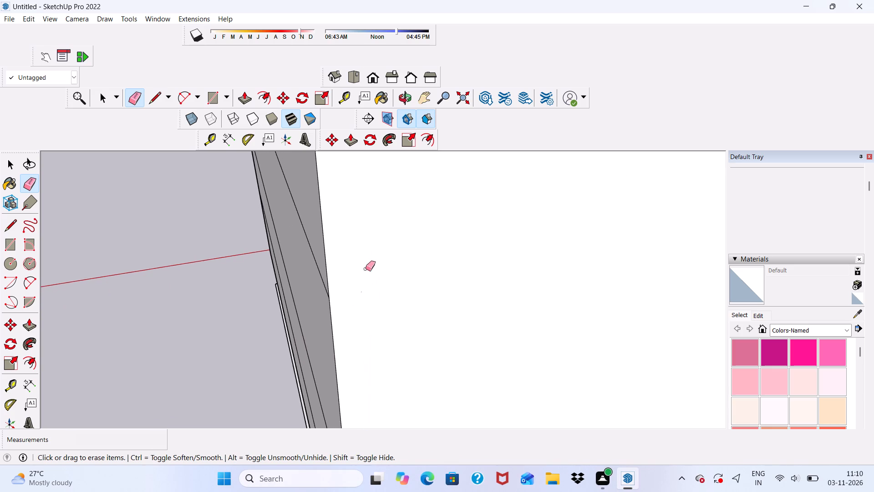
pyautogui.scroll(-17, 359, 253)
pyautogui.scroll(11, 374, 378)
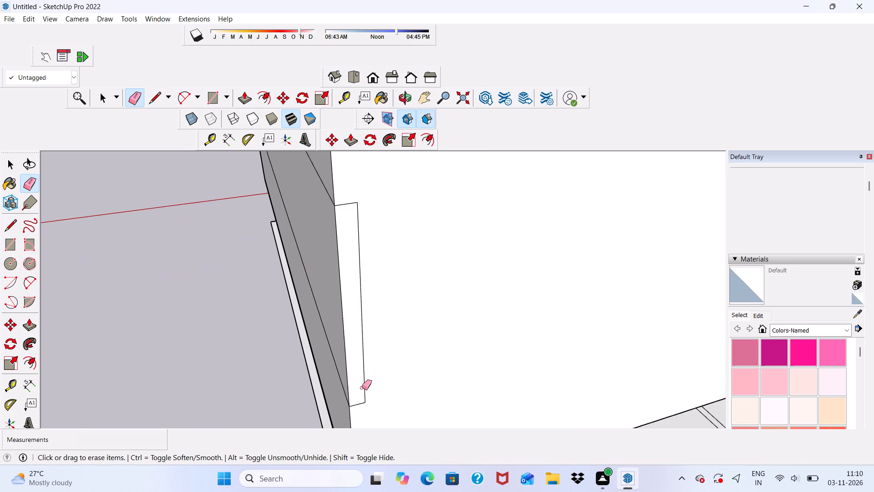
pyautogui.moveTo(357, 393); pyautogui.dragTo(369, 341)
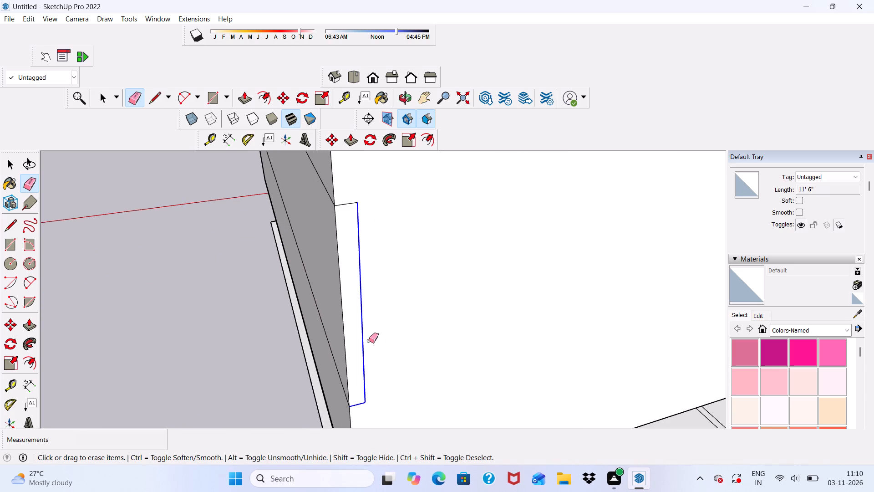
pyautogui.moveTo(369, 341); pyautogui.dragTo(347, 205)
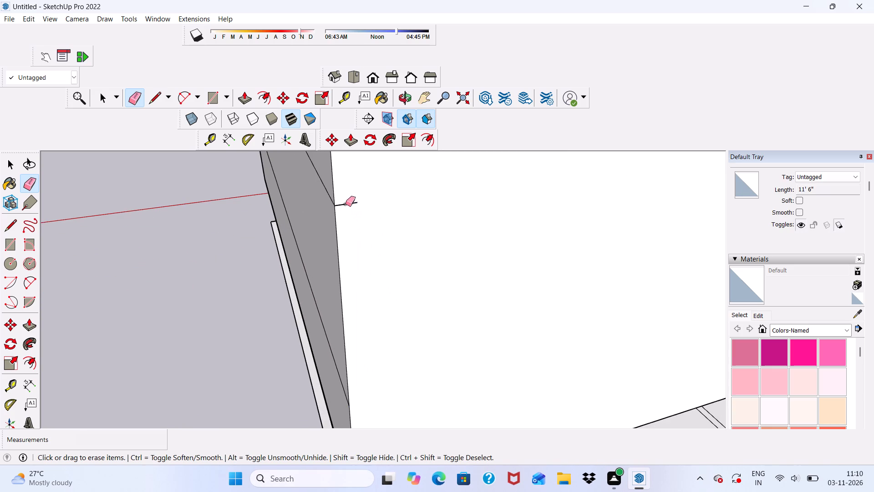
pyautogui.moveTo(347, 203); pyautogui.dragTo(347, 208)
pyautogui.scroll(-4, 317, 261)
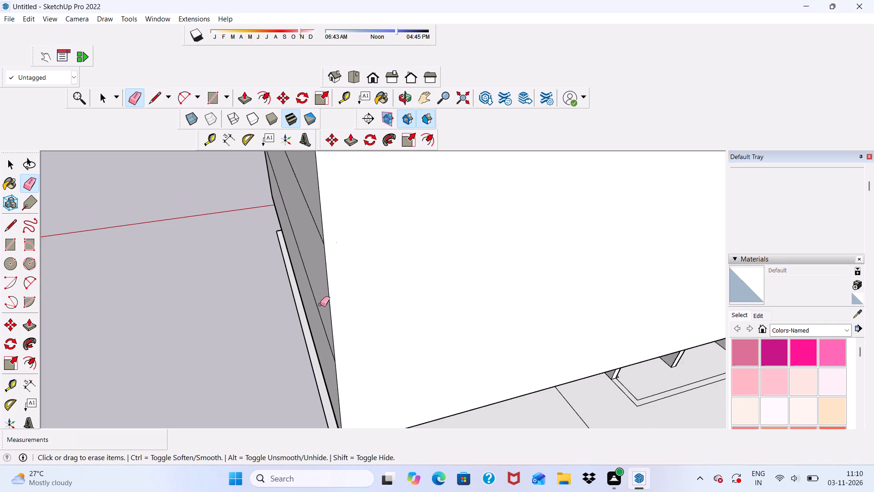
# Erase the horizontal stage lines across the exterior end wall of the section without columns.
pyautogui.moveTo(331, 307); pyautogui.dragTo(550, 303, button='middle')
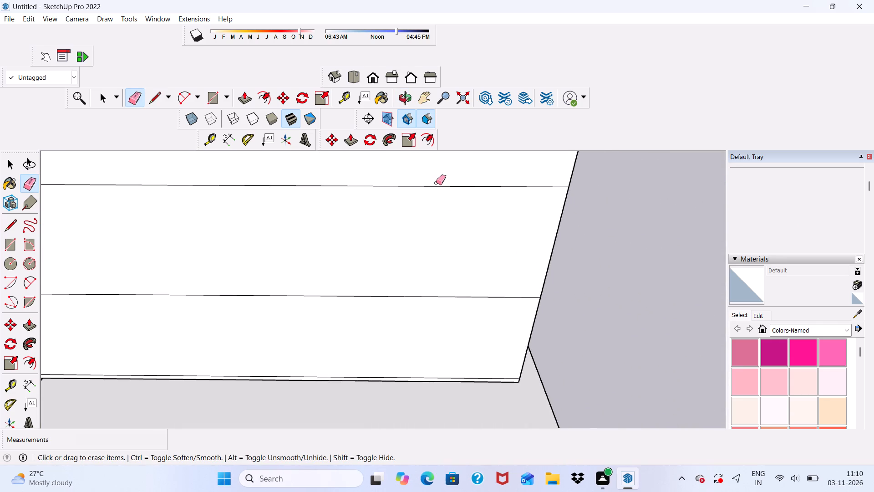
pyautogui.moveTo(436, 183); pyautogui.dragTo(445, 258)
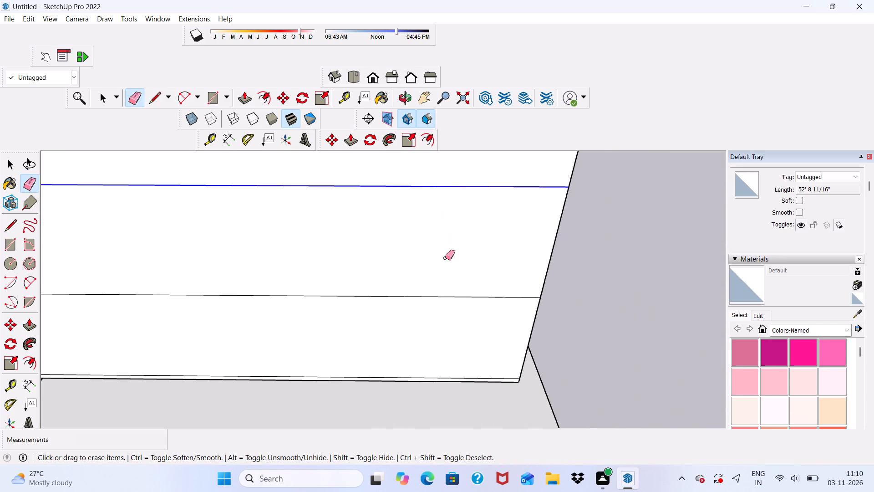
pyautogui.moveTo(445, 258); pyautogui.dragTo(443, 308)
pyautogui.scroll(-12, 441, 310)
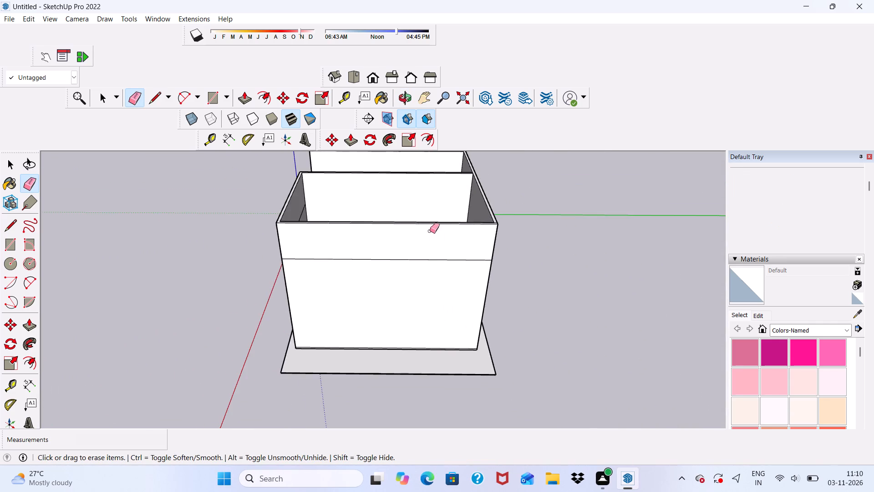
pyautogui.scroll(6, 430, 231)
pyautogui.moveTo(427, 237); pyautogui.dragTo(437, 305)
pyautogui.scroll(-3, 360, 322)
# Erase the floor slab line along the bottom of the exterior end wall of the section without columns.
pyautogui.moveTo(352, 323); pyautogui.dragTo(438, 257, button='middle')
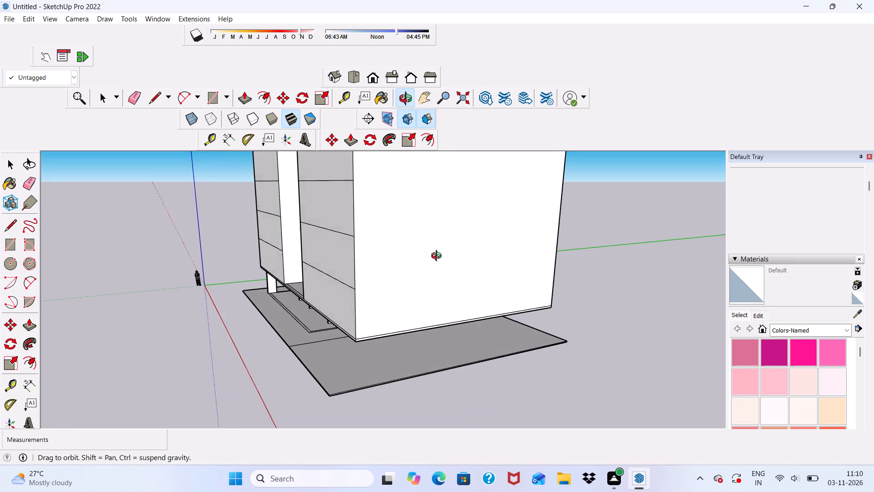
pyautogui.moveTo(438, 257); pyautogui.dragTo(437, 241, button='middle')
pyautogui.scroll(12, 383, 305)
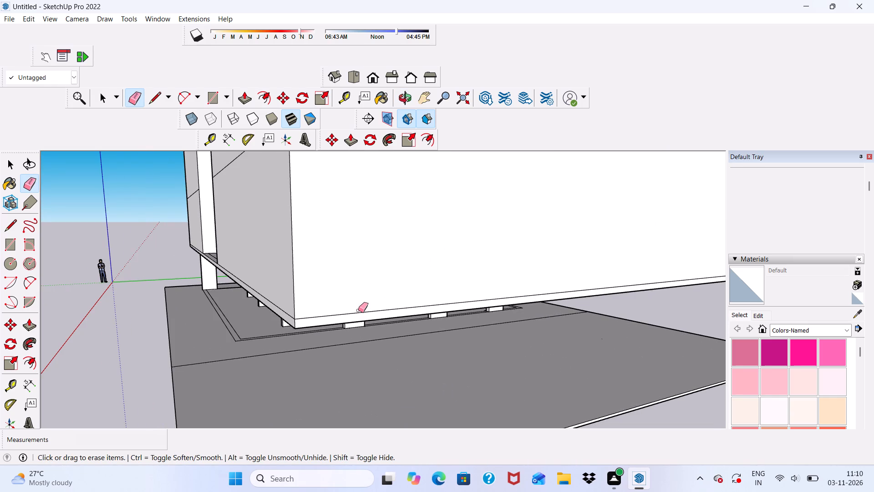
pyautogui.click(358, 310)
# Examine the front walls, the slab edge and the columns beneath the column-supported section.
pyautogui.scroll(-6, 359, 313)
pyautogui.moveTo(353, 321); pyautogui.dragTo(525, 332, button='middle')
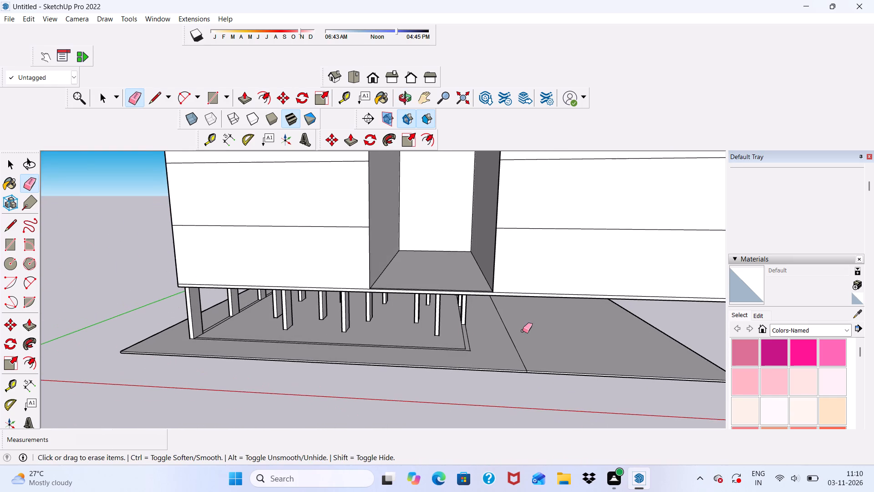
pyautogui.scroll(6, 319, 287)
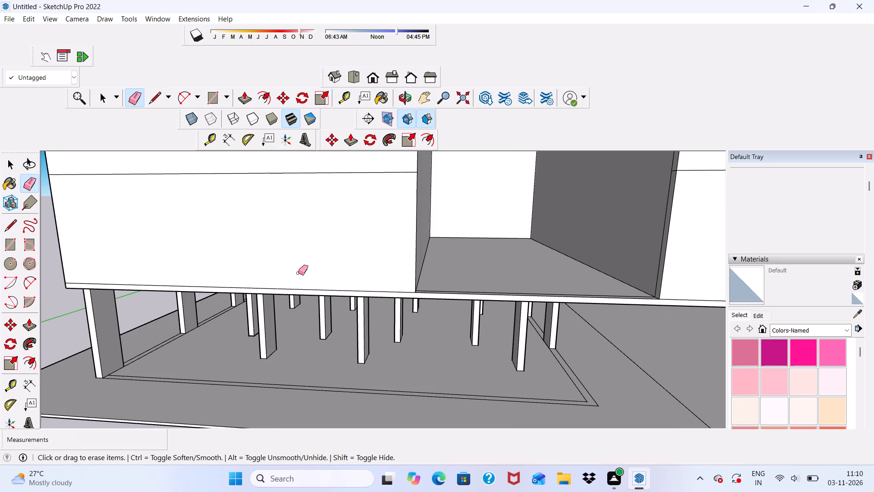
pyautogui.scroll(3, 298, 273)
pyautogui.scroll(-6, 284, 276)
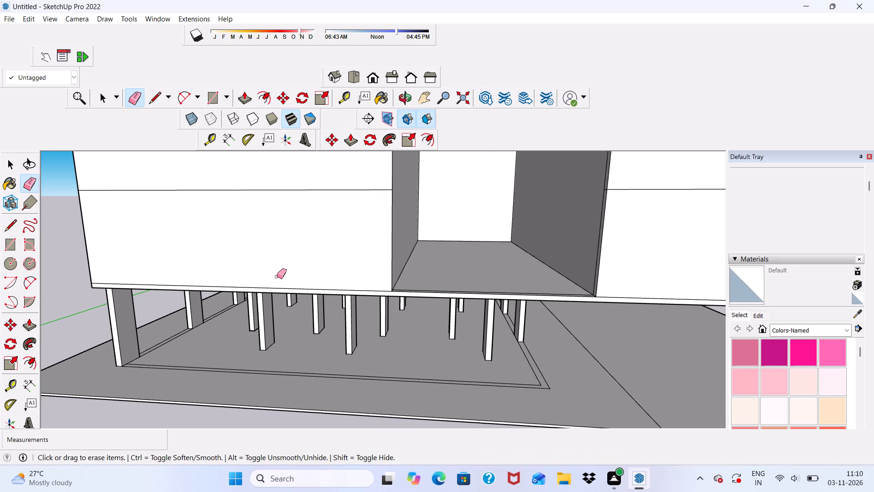
pyautogui.scroll(-4, 275, 281)
pyautogui.scroll(-8, 380, 220)
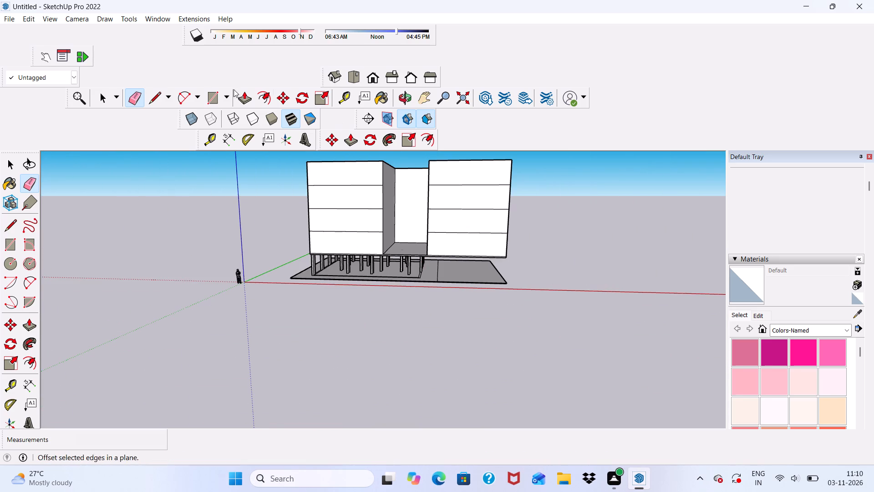
# Push/Pull the floor face inside the section without columns up to the top of its surrounding walls.
pyautogui.click(211, 90)
pyautogui.moveTo(470, 222); pyautogui.dragTo(487, 331, button='middle')
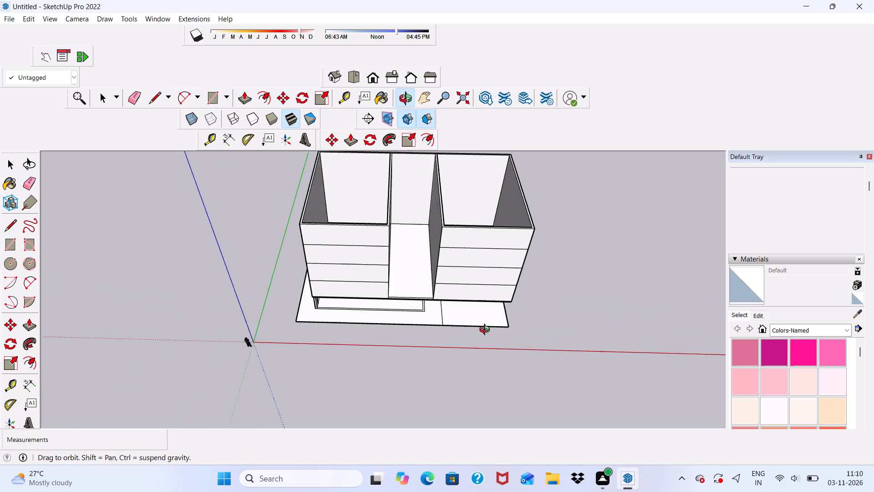
pyautogui.moveTo(487, 331); pyautogui.dragTo(428, 383, button='middle')
pyautogui.click(244, 92)
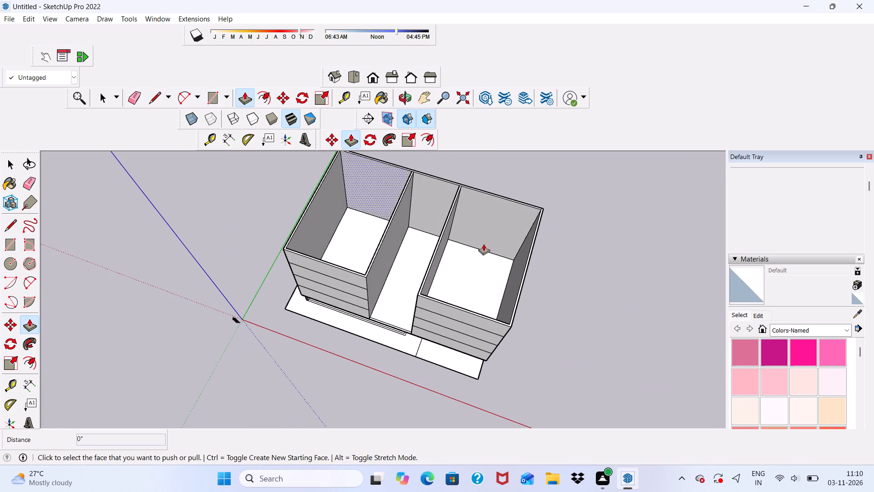
pyautogui.scroll(4, 481, 250)
pyautogui.click(467, 275)
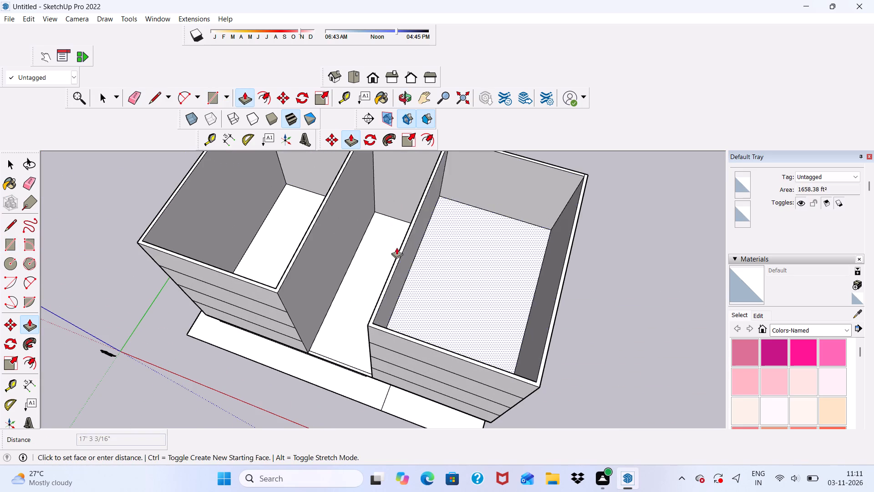
pyautogui.click(403, 264)
pyautogui.click(442, 281)
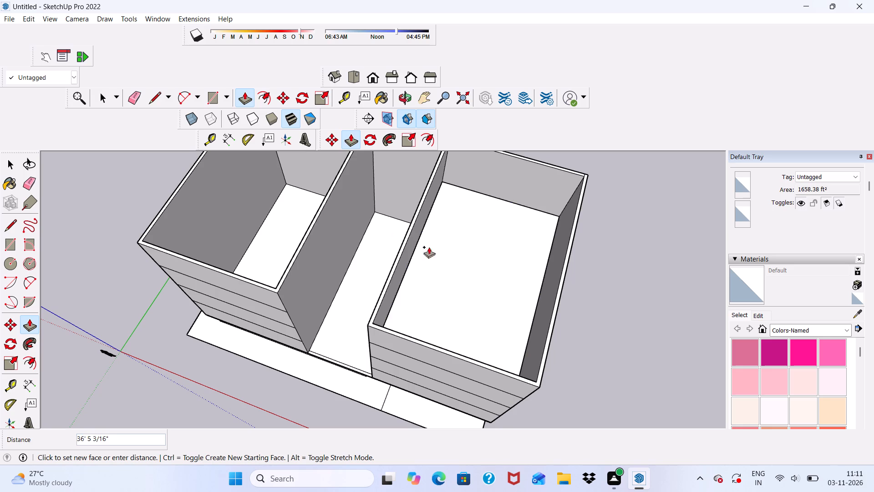
pyautogui.scroll(-1, 402, 269)
pyautogui.scroll(5, 392, 298)
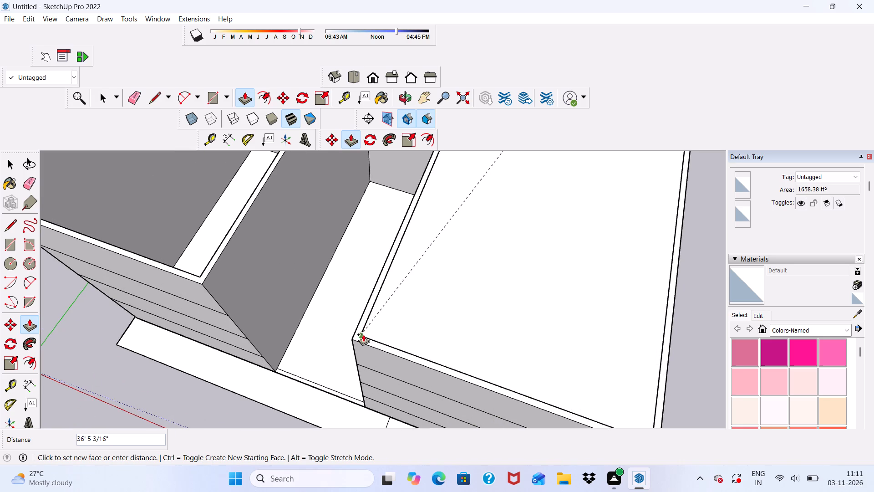
pyautogui.click(363, 335)
pyautogui.scroll(-5, 370, 317)
pyautogui.moveTo(396, 309); pyautogui.dragTo(440, 305, button='middle')
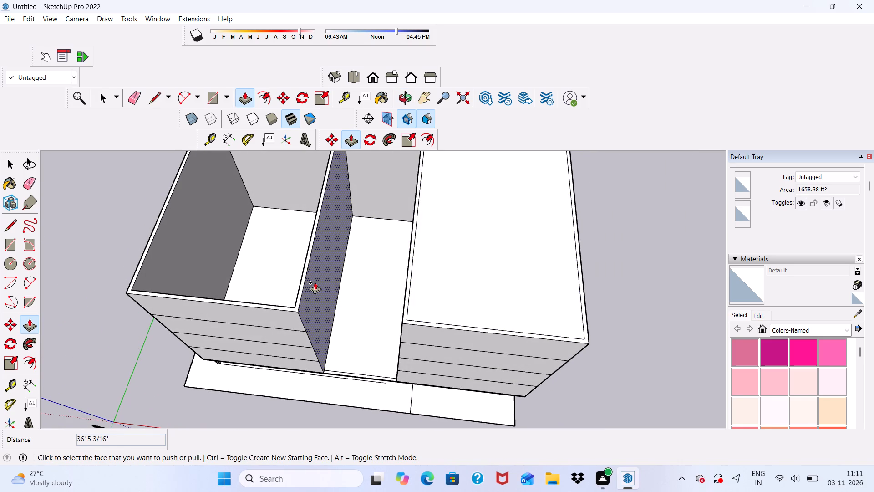
# Push/Pull the floor face inside the column-supported section up 40', level with the top of its walls.
pyautogui.scroll(4, 222, 299)
pyautogui.scroll(4, 269, 284)
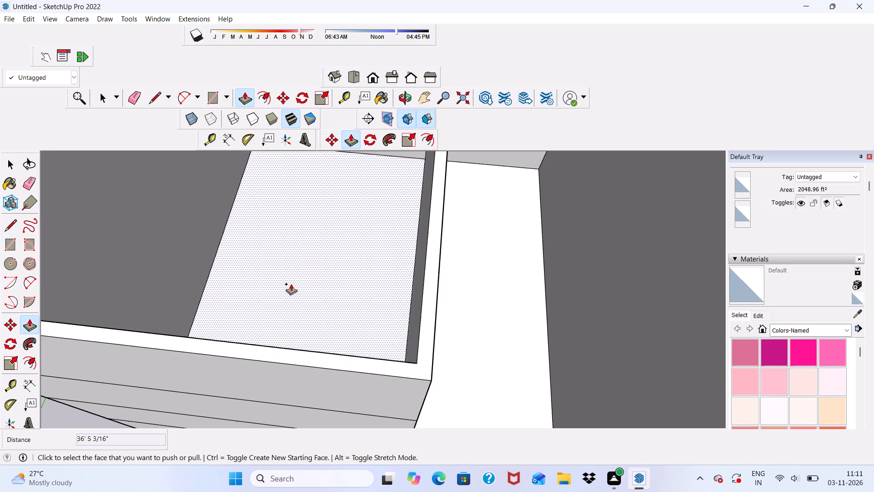
pyautogui.scroll(-5, 353, 287)
pyautogui.moveTo(355, 287); pyautogui.dragTo(377, 335, button='middle')
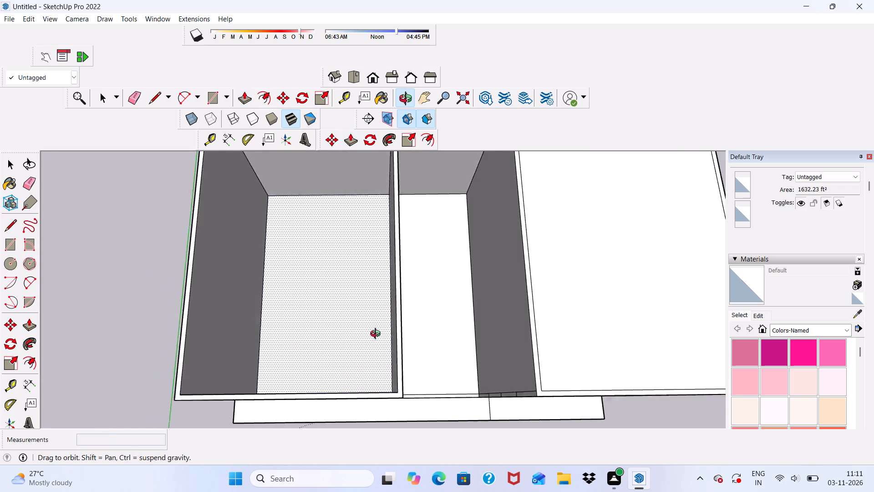
pyautogui.moveTo(377, 335); pyautogui.dragTo(367, 344, button='middle')
pyautogui.scroll(4, 355, 340)
pyautogui.click(328, 308)
pyautogui.scroll(-4, 280, 206)
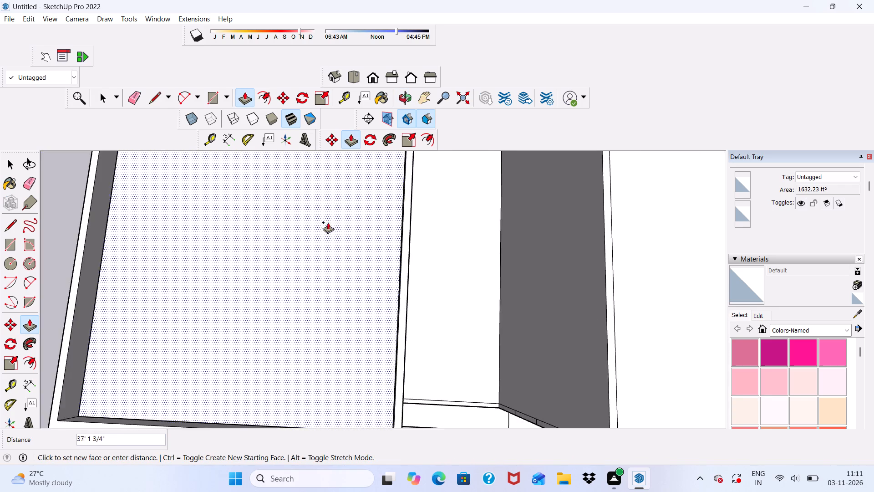
pyautogui.scroll(-5, 330, 243)
pyautogui.scroll(3, 381, 365)
pyautogui.scroll(-4, 325, 304)
pyautogui.scroll(-1, 422, 317)
pyautogui.click(440, 313)
# Push/Pull the column-supported section's outer end wall outward by about 4' 11".
pyautogui.moveTo(438, 317); pyautogui.dragTo(447, 189, button='middle')
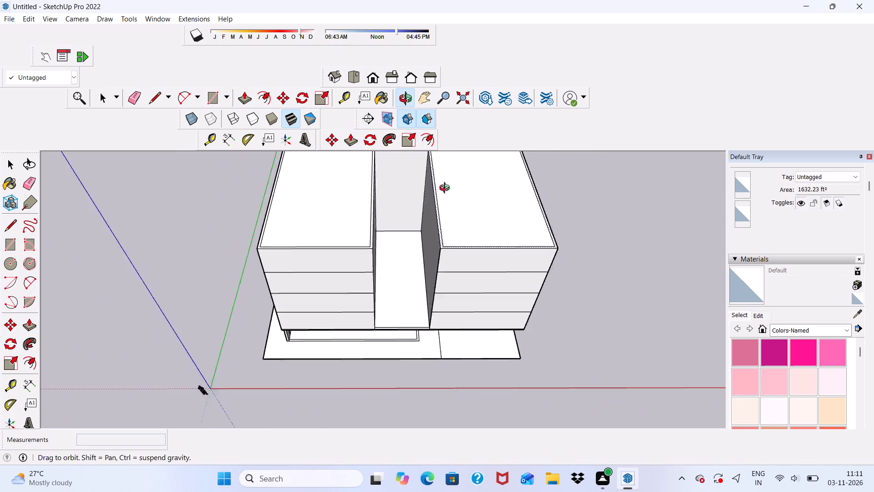
pyautogui.moveTo(447, 189); pyautogui.dragTo(422, 135, button='middle')
pyautogui.moveTo(417, 157); pyautogui.dragTo(439, 124, button='middle')
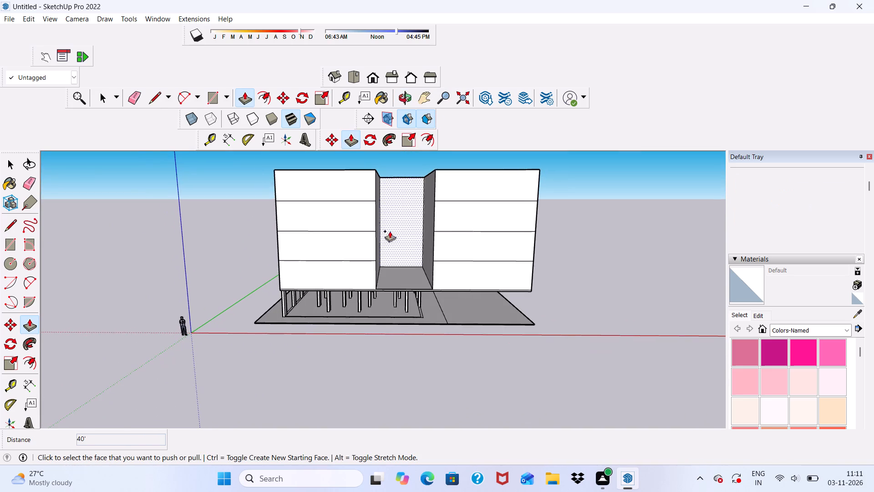
pyautogui.scroll(1, 384, 233)
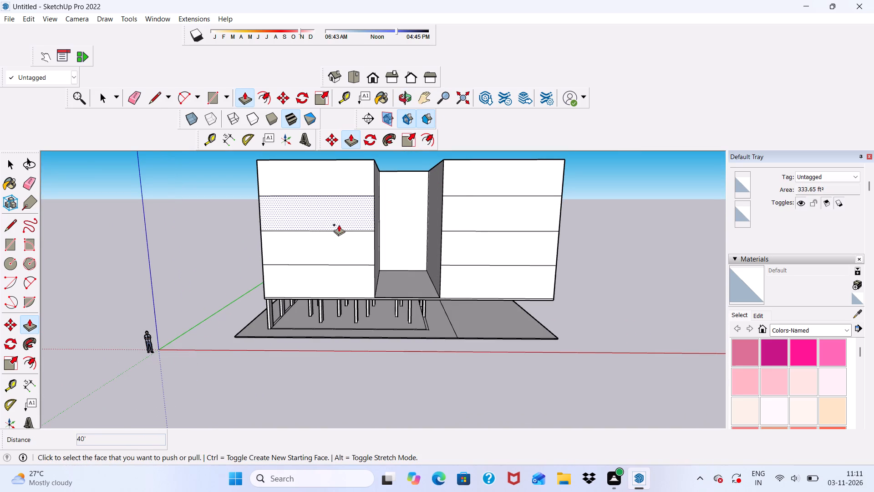
pyautogui.moveTo(340, 231); pyautogui.dragTo(624, 247, button='middle')
pyautogui.scroll(4, 439, 338)
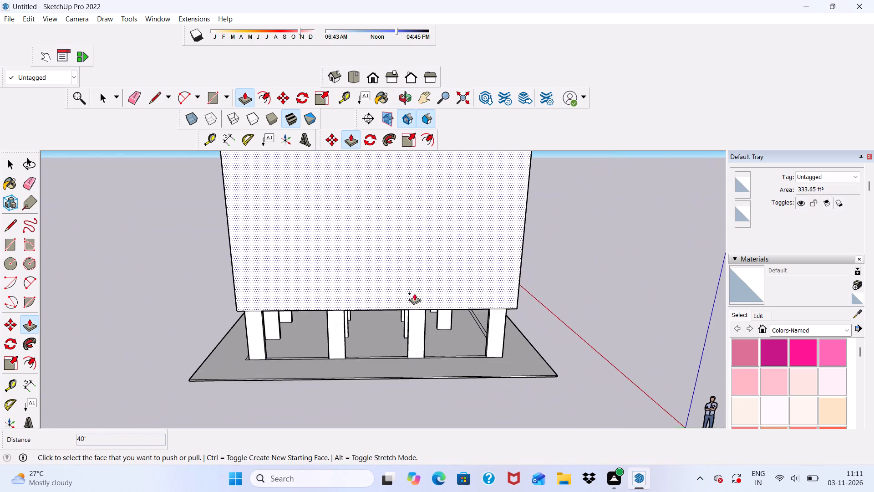
pyautogui.scroll(12, 423, 311)
pyautogui.moveTo(409, 305); pyautogui.dragTo(441, 278, button='middle')
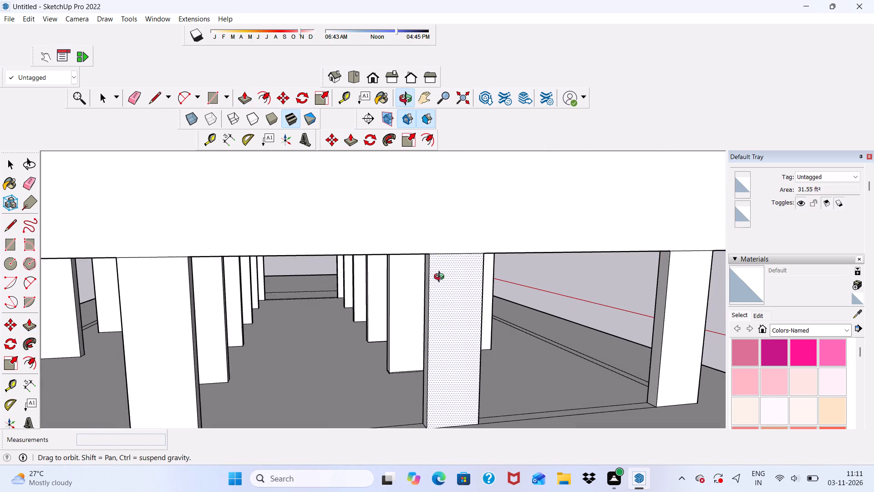
pyautogui.moveTo(441, 278); pyautogui.dragTo(441, 277, button='middle')
pyautogui.click(449, 223)
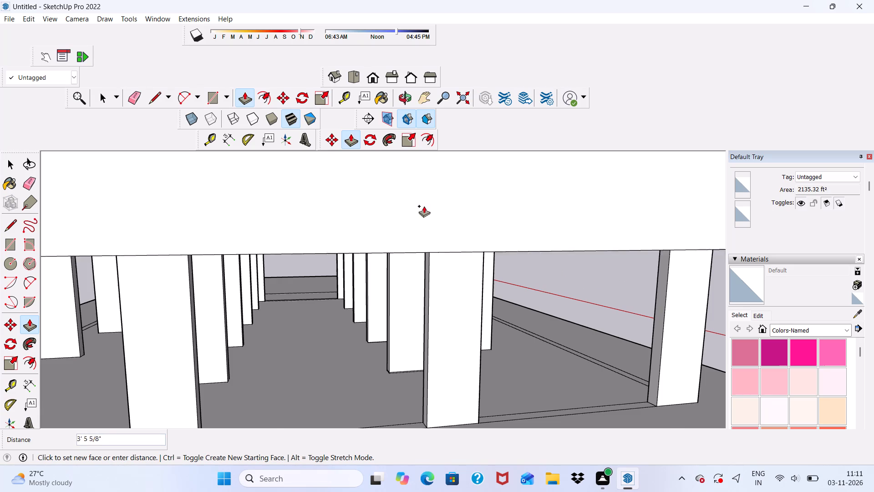
pyautogui.scroll(-4, 424, 206)
pyautogui.moveTo(457, 228); pyautogui.dragTo(231, 245, button='middle')
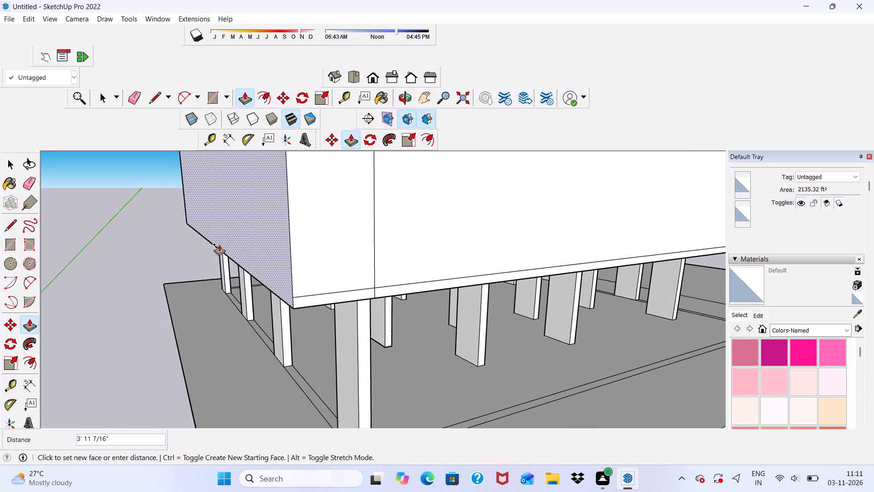
pyautogui.click(209, 241)
pyautogui.scroll(-6, 216, 249)
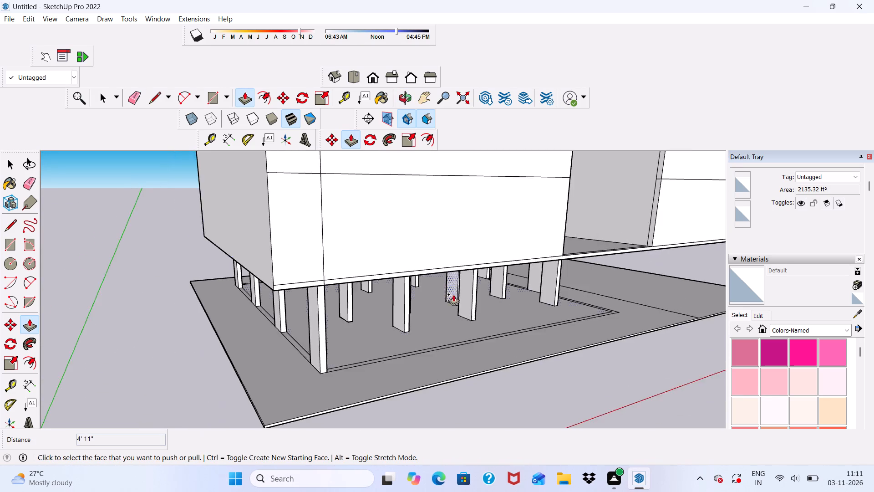
pyautogui.scroll(-6, 453, 294)
pyautogui.moveTo(480, 288); pyautogui.dragTo(425, 307, button='middle')
pyautogui.scroll(-5, 405, 286)
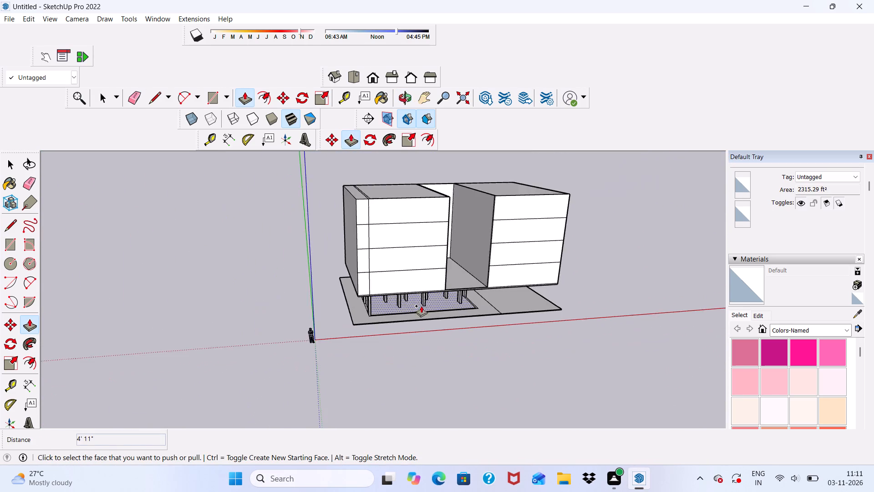
pyautogui.moveTo(422, 306); pyautogui.dragTo(381, 305, button='middle')
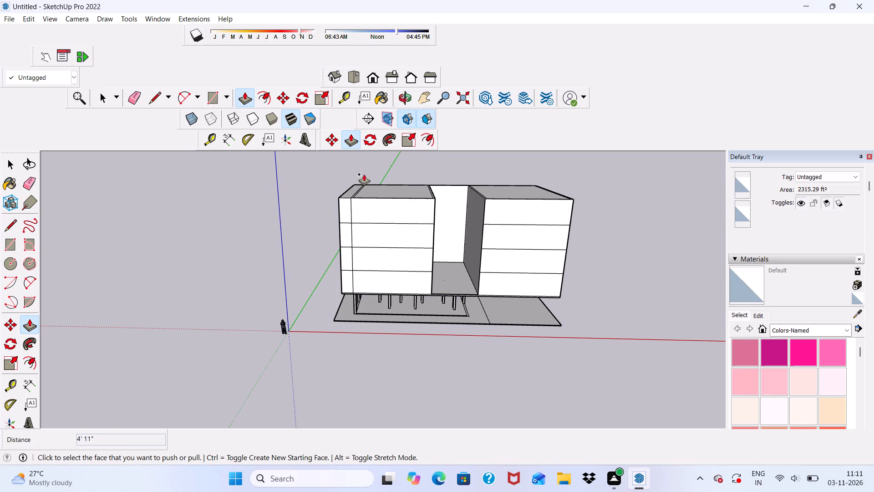
# Erase the leftover vertical line beside the front corner on the top stage of the columnless section's inner side wall.
pyautogui.scroll(1, 164, 96)
pyautogui.press('space')
pyautogui.scroll(-1, 647, 374)
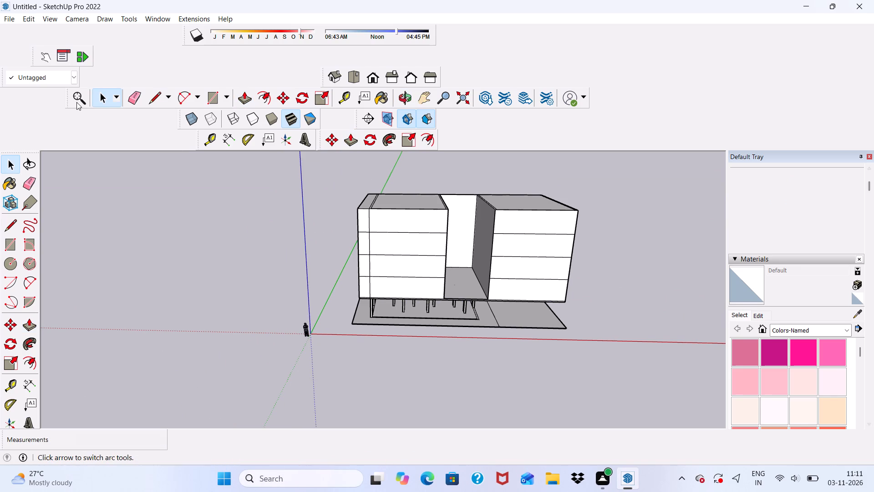
pyautogui.click(134, 93)
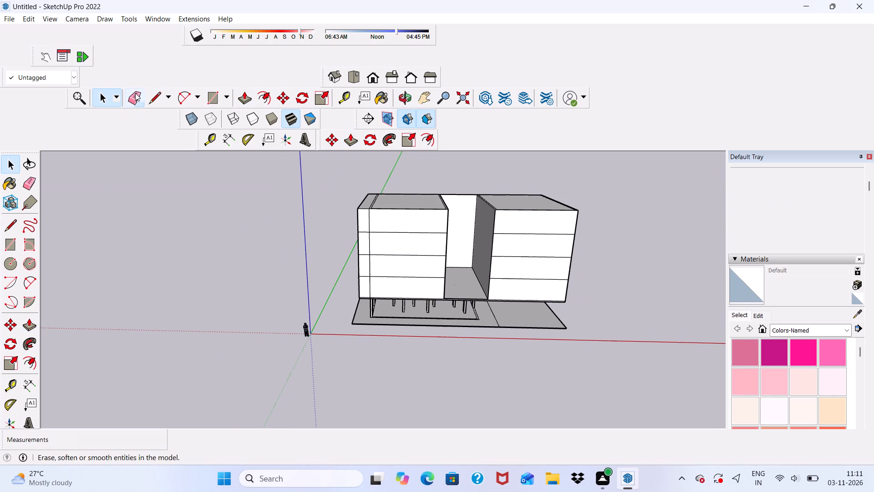
pyautogui.moveTo(428, 208); pyautogui.dragTo(564, 216, button='middle')
pyautogui.scroll(6, 496, 210)
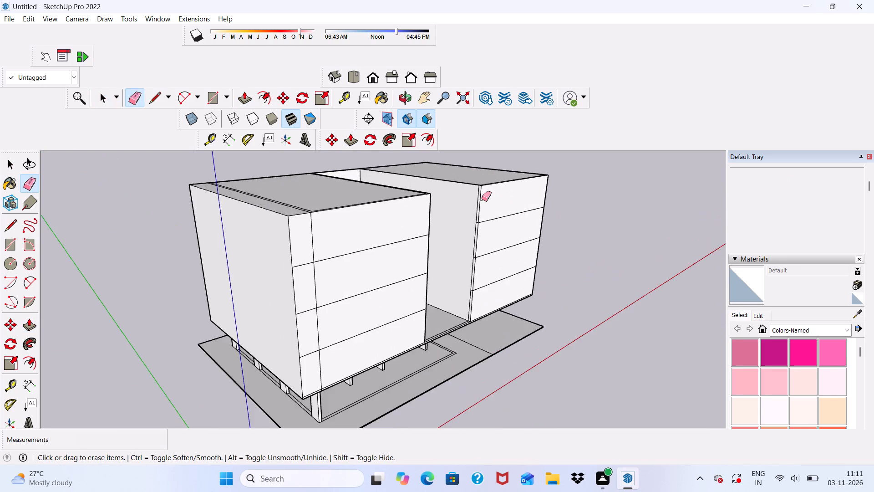
pyautogui.scroll(12, 481, 201)
pyautogui.moveTo(475, 193); pyautogui.dragTo(483, 195)
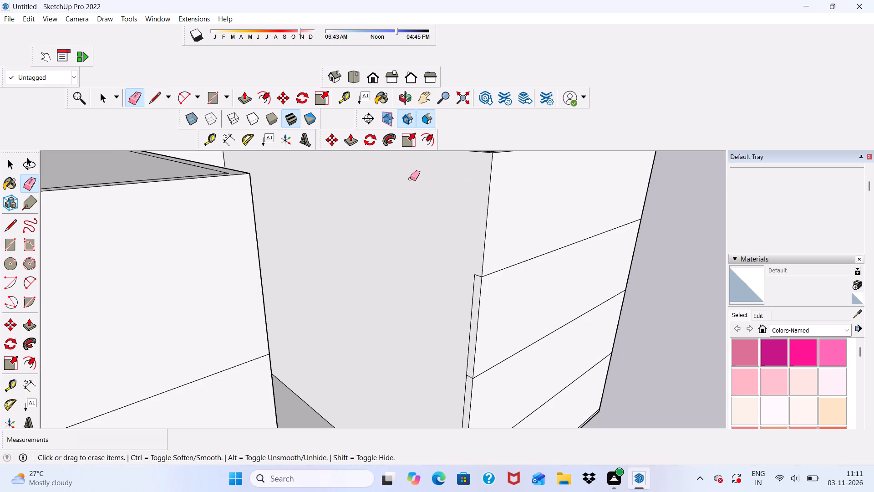
pyautogui.scroll(-5, 413, 180)
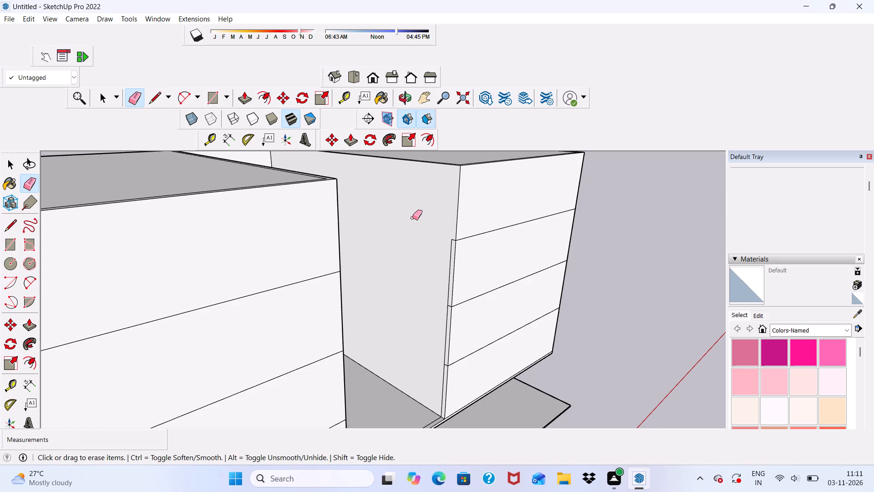
pyautogui.scroll(1, 490, 236)
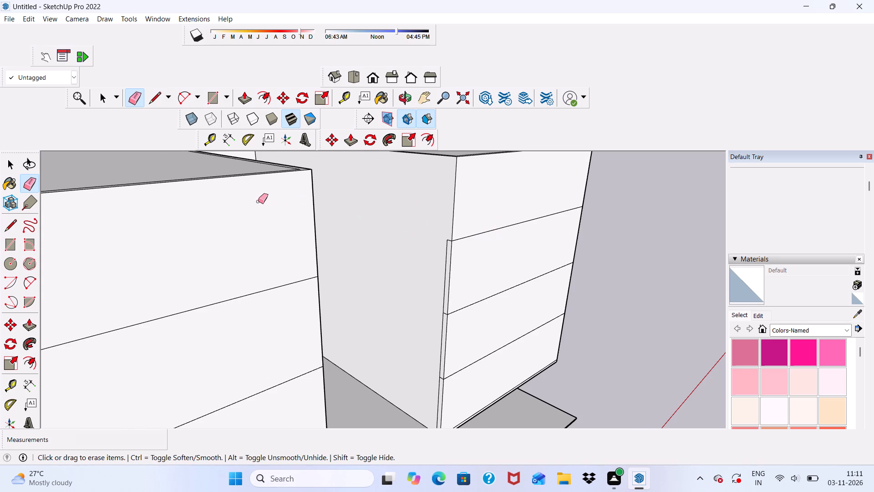
# Draw a 40' tall rectangle about 1' 8" wide along the inner edge of the columnless section's front wall.
pyautogui.moveTo(519, 300); pyautogui.dragTo(411, 293, button='middle')
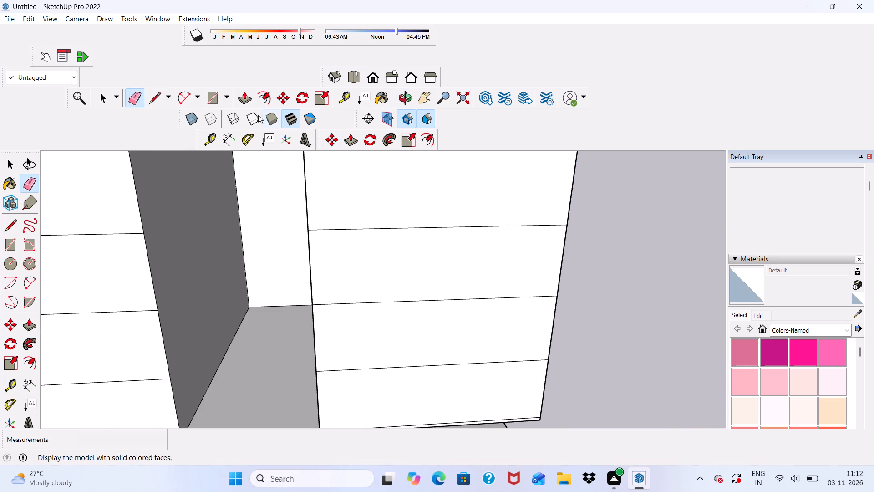
pyautogui.click(212, 100)
pyautogui.scroll(-8, 350, 268)
pyautogui.moveTo(385, 282); pyautogui.dragTo(375, 238, button='middle')
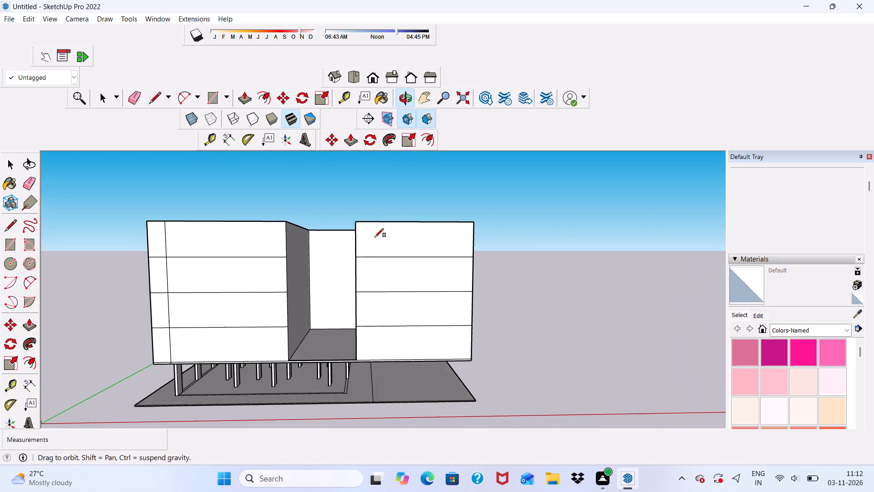
pyautogui.scroll(5, 365, 225)
pyautogui.click(348, 221)
pyautogui.scroll(-5, 368, 258)
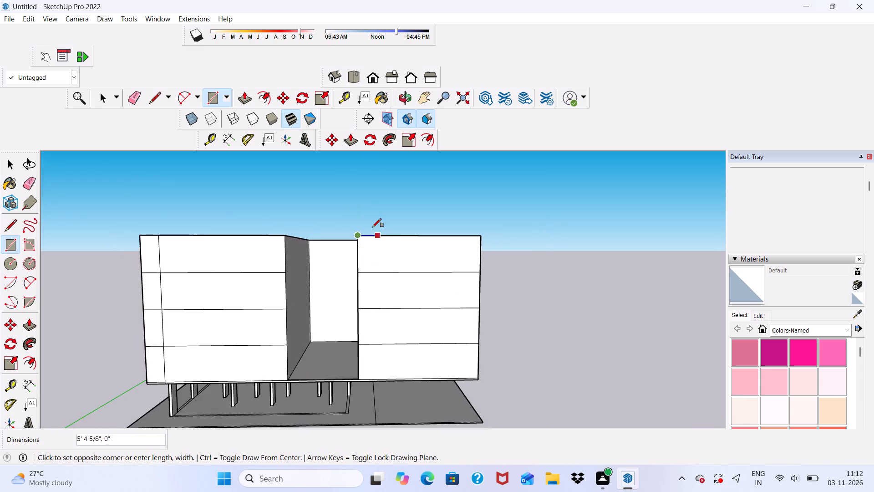
pyautogui.scroll(-4, 372, 227)
pyautogui.scroll(18, 373, 336)
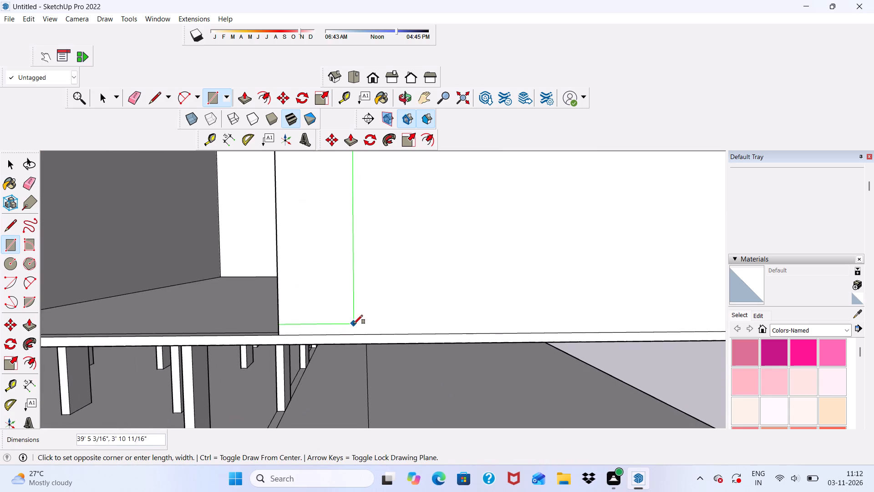
pyautogui.scroll(5, 351, 327)
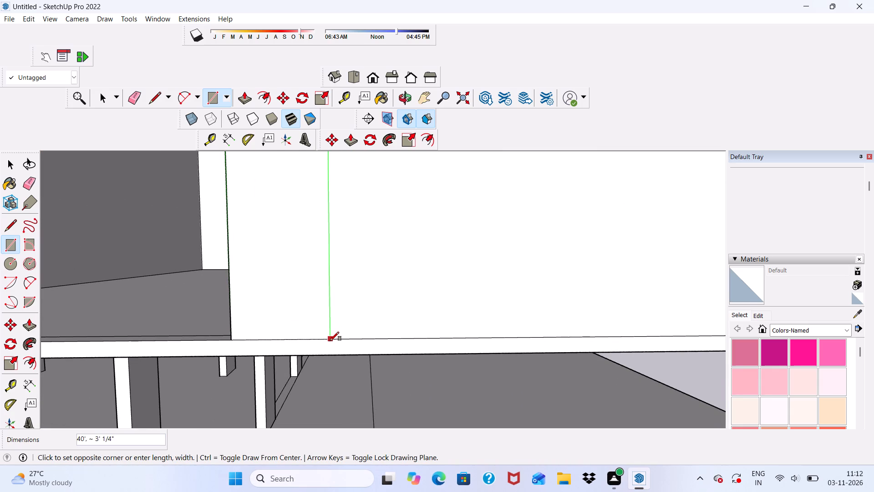
pyautogui.scroll(6, 330, 341)
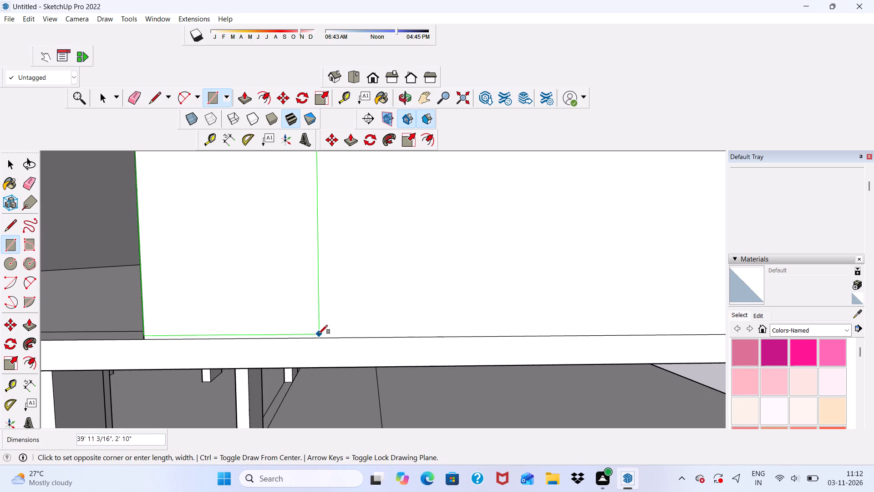
pyautogui.click(249, 338)
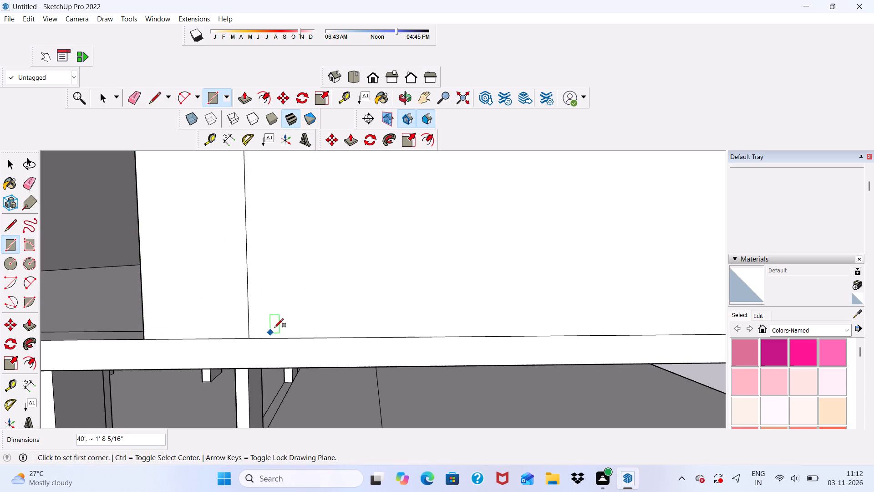
pyautogui.scroll(-7, 276, 326)
pyautogui.scroll(-20, 316, 311)
pyautogui.scroll(-6, 316, 311)
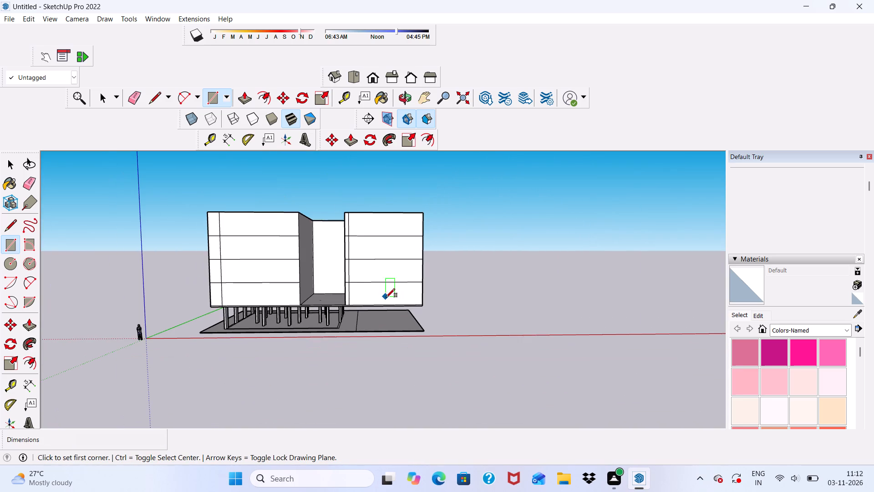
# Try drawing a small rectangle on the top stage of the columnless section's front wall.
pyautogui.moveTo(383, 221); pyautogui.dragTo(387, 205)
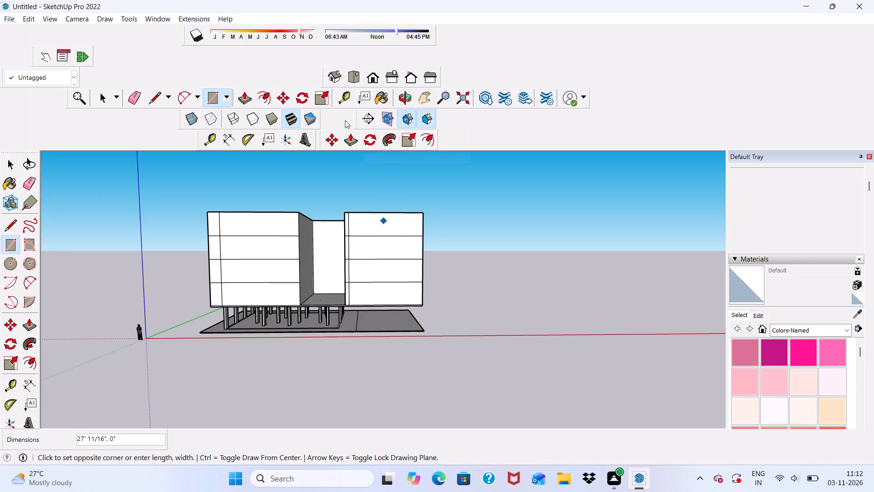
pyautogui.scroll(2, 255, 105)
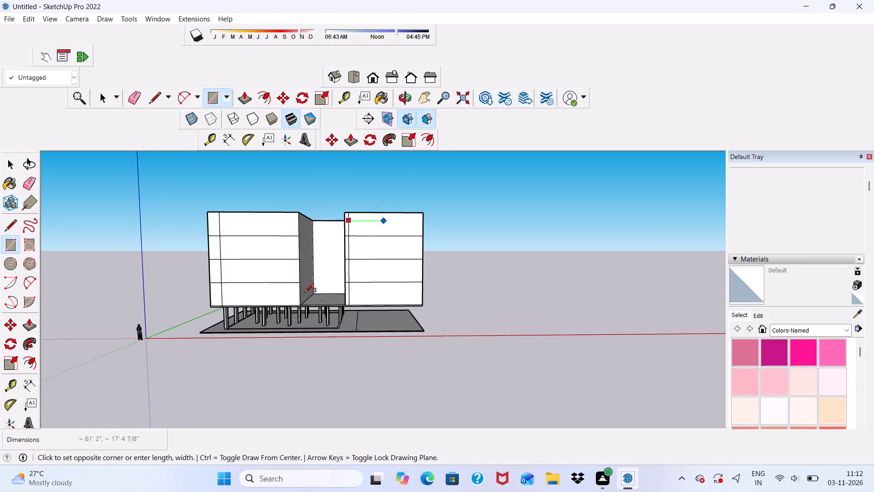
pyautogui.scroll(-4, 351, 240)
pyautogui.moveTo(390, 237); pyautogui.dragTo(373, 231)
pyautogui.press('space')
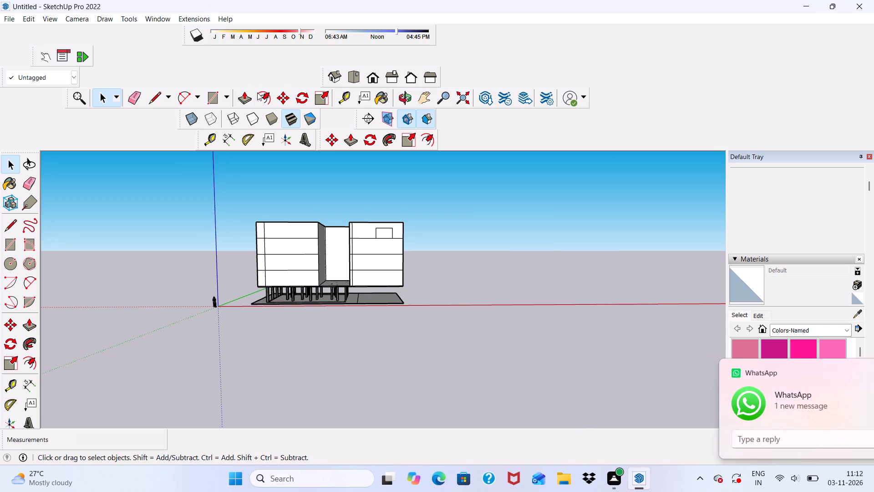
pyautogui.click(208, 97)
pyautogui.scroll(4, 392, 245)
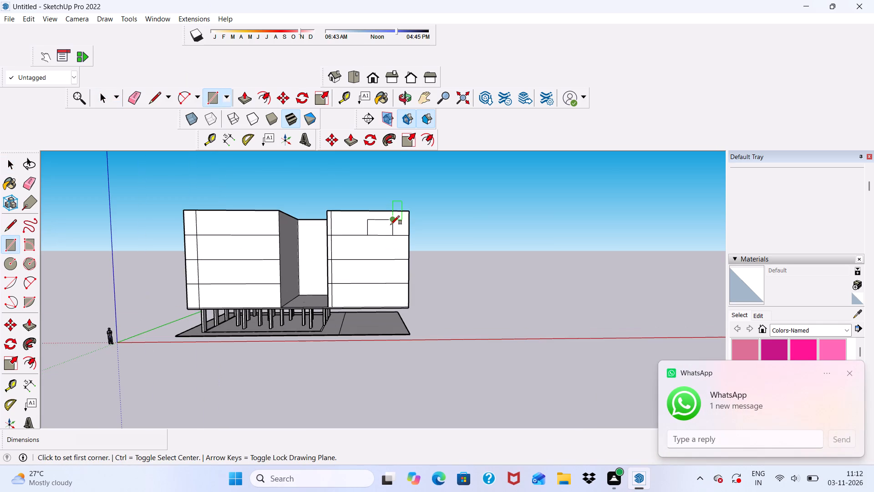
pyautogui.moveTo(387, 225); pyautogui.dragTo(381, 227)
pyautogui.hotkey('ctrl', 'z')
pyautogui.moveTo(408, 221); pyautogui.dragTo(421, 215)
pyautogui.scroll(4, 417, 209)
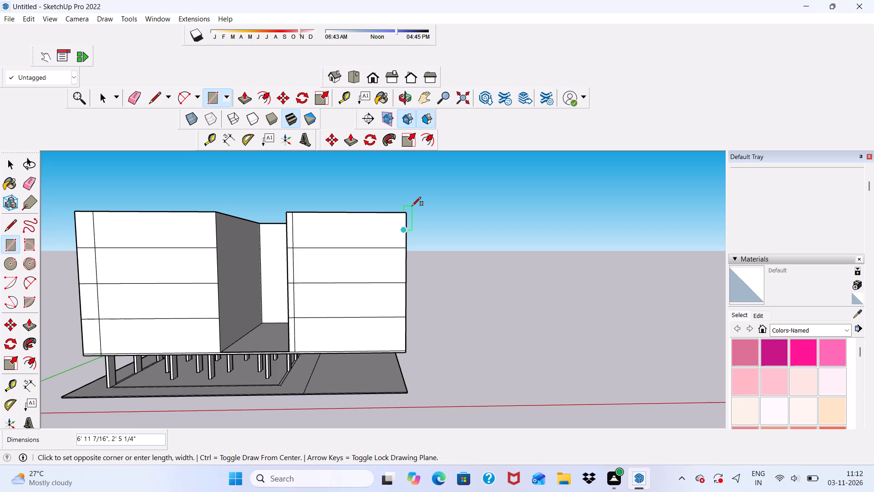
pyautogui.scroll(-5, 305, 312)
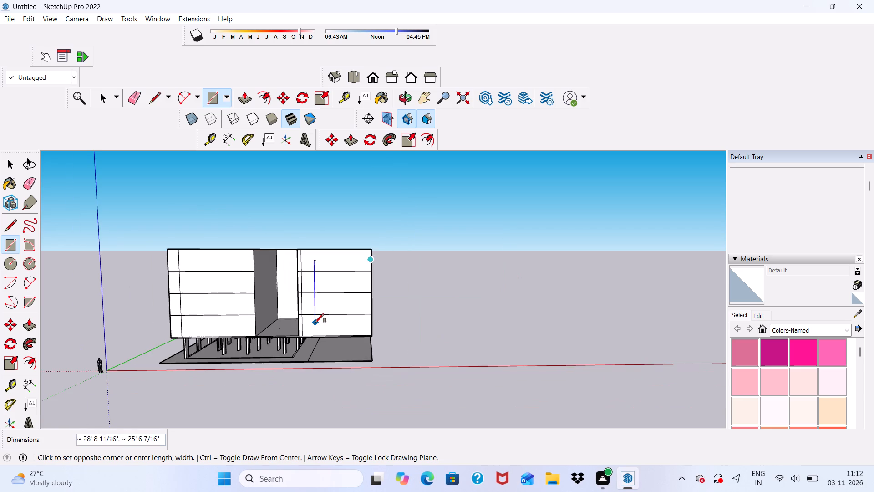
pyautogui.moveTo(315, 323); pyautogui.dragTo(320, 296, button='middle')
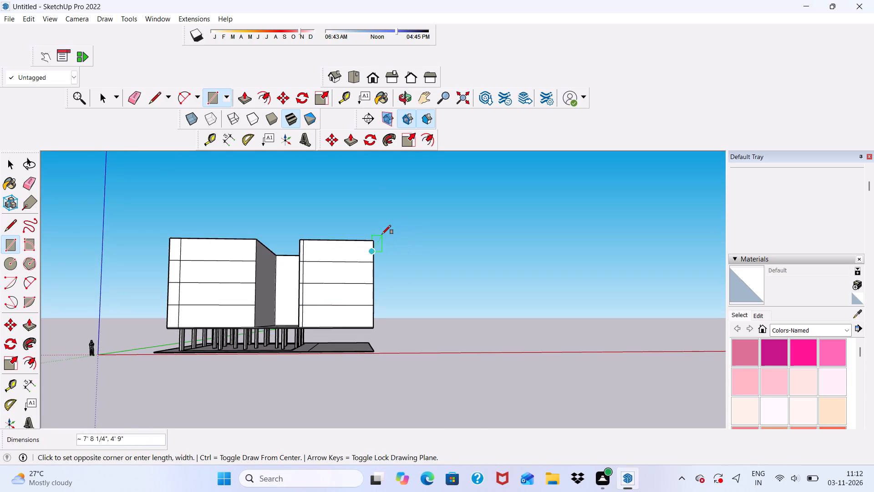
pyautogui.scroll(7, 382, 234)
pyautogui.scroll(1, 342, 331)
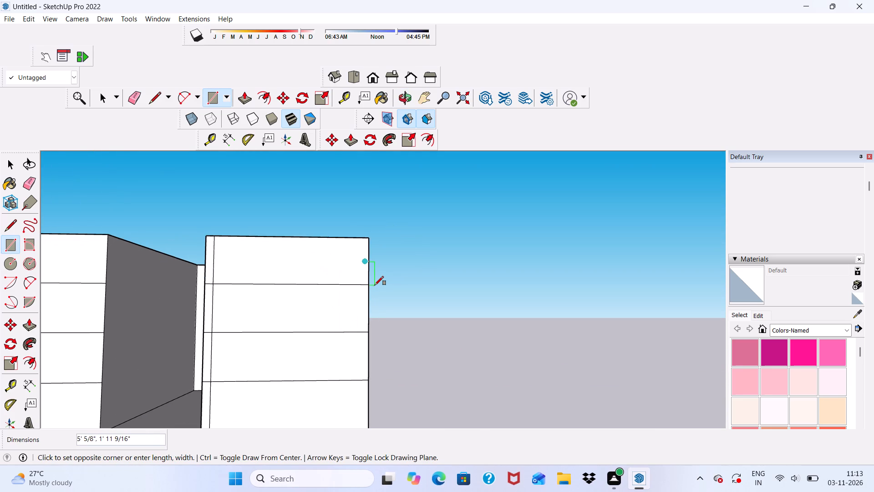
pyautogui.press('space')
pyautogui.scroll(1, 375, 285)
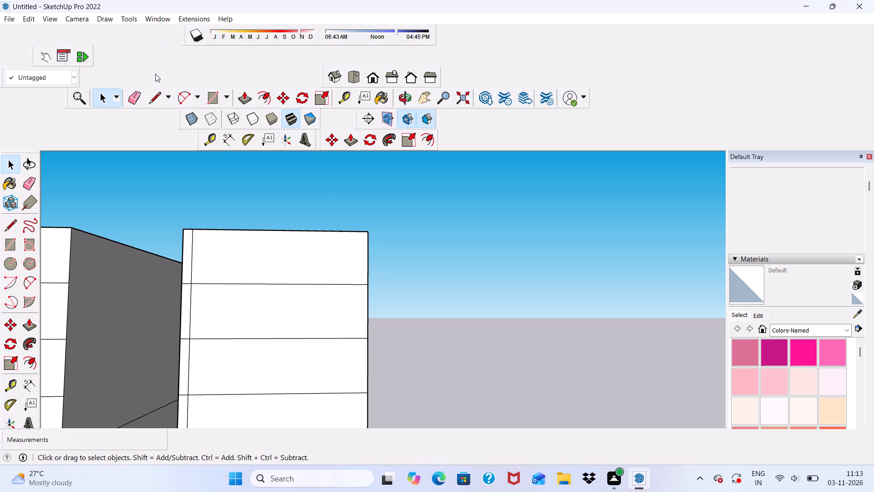
# Draw a 40' tall rectangle about 3' 1" wide along the outer edge of the columnless section's front wall.
pyautogui.click(219, 99)
pyautogui.scroll(-3, 259, 231)
pyautogui.scroll(3, 355, 241)
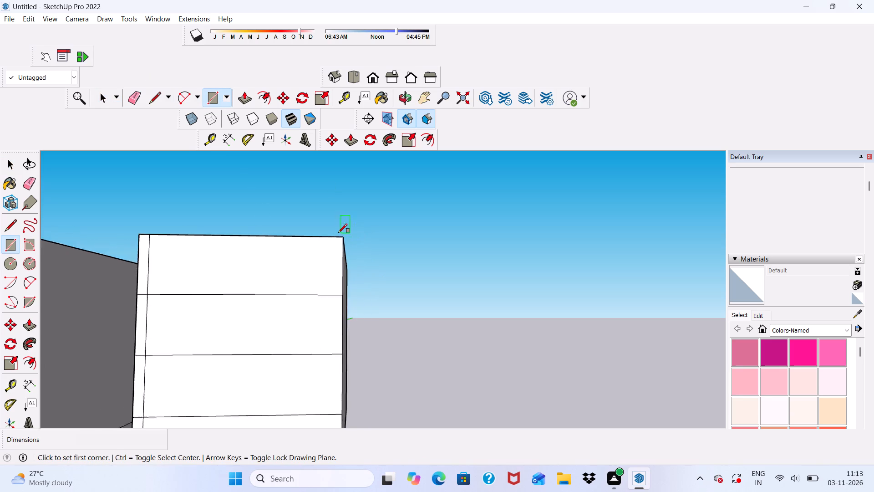
pyautogui.scroll(5, 338, 233)
pyautogui.click(339, 233)
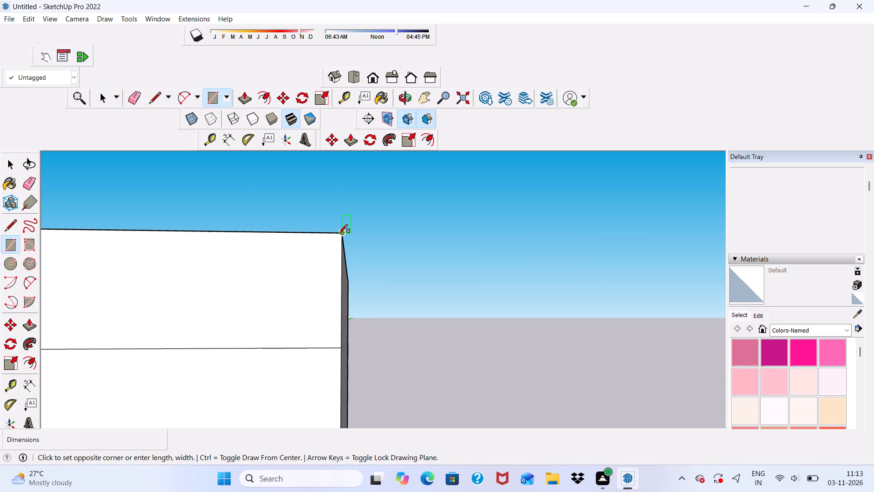
pyautogui.scroll(-5, 358, 225)
pyautogui.scroll(-5, 319, 233)
pyautogui.scroll(5, 320, 409)
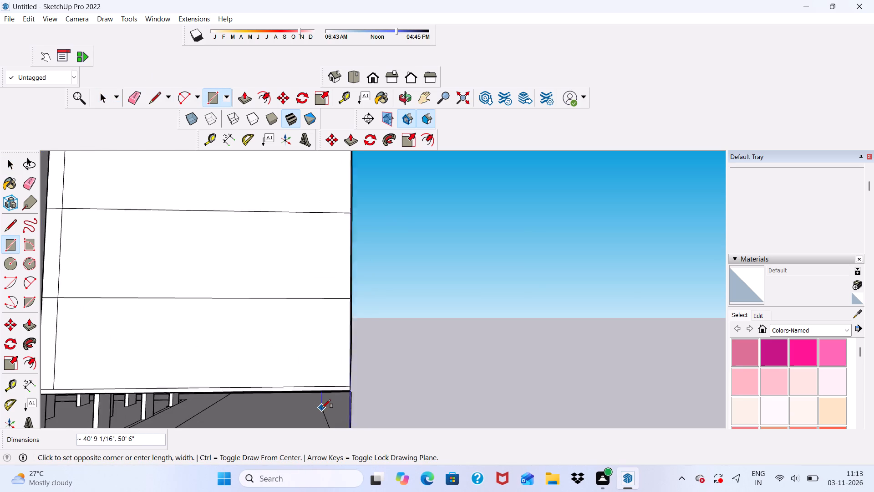
pyautogui.scroll(7, 322, 408)
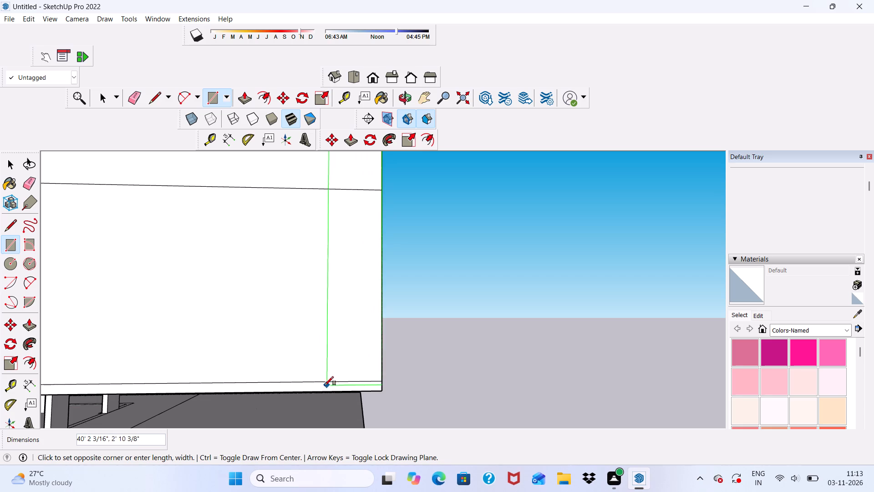
pyautogui.click(321, 380)
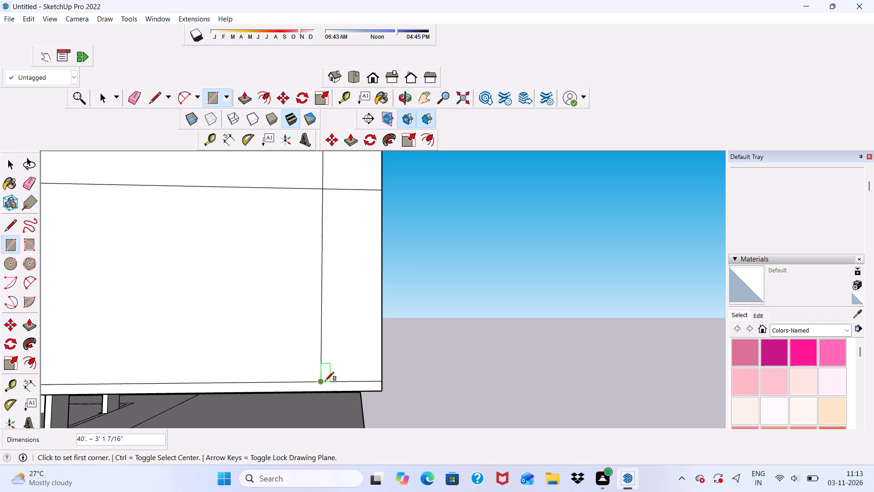
pyautogui.scroll(-5, 327, 360)
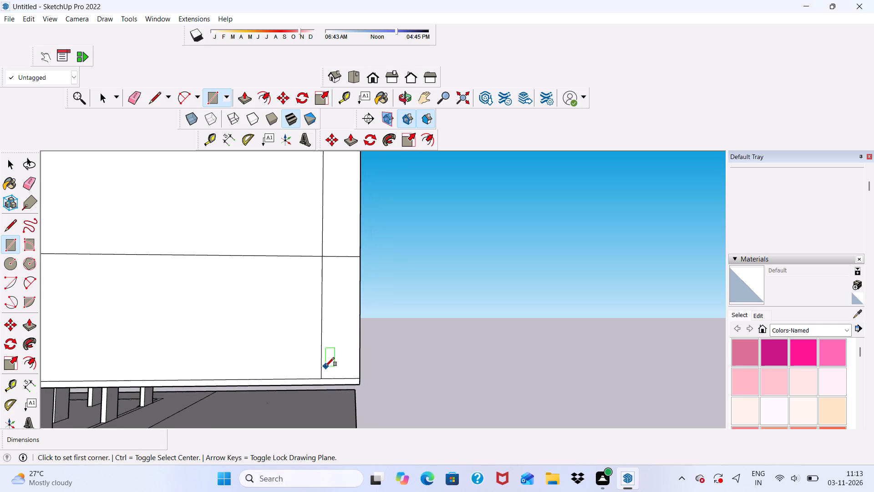
pyautogui.scroll(-10, 335, 404)
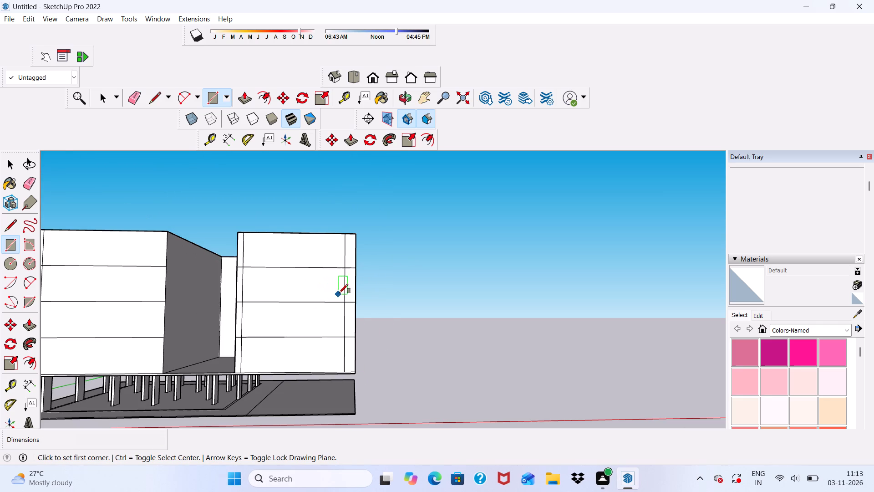
pyautogui.press('space')
# Erase the three horizontal stage lines crossing the vertical strip at the outer edge of the columnless section's front wall.
pyautogui.scroll(6, 349, 276)
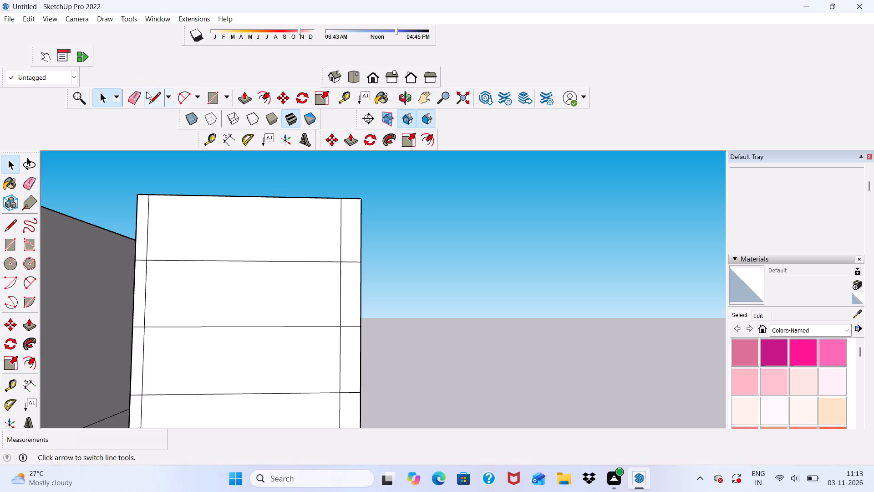
pyautogui.click(135, 96)
pyautogui.scroll(-6, 193, 129)
pyautogui.scroll(7, 314, 237)
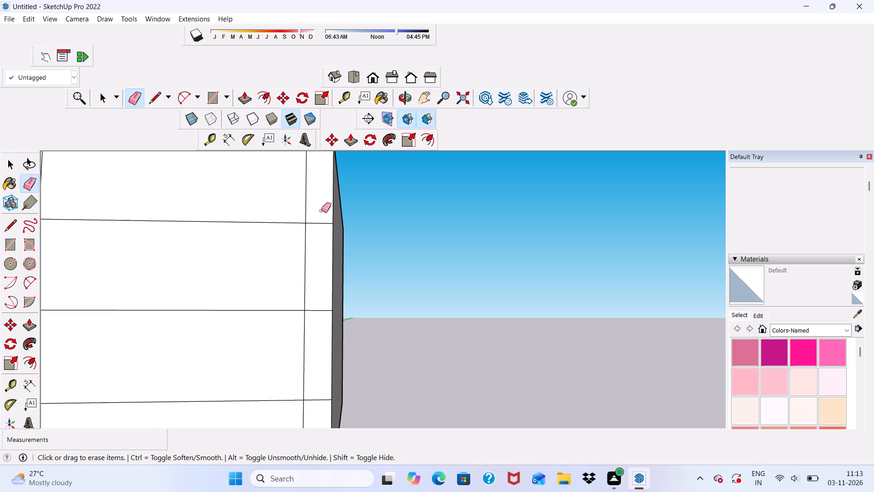
pyautogui.moveTo(320, 210); pyautogui.dragTo(320, 230)
pyautogui.scroll(-6, 321, 157)
pyautogui.scroll(9, 333, 251)
pyautogui.moveTo(298, 240); pyautogui.dragTo(295, 259)
pyautogui.scroll(-2, 308, 213)
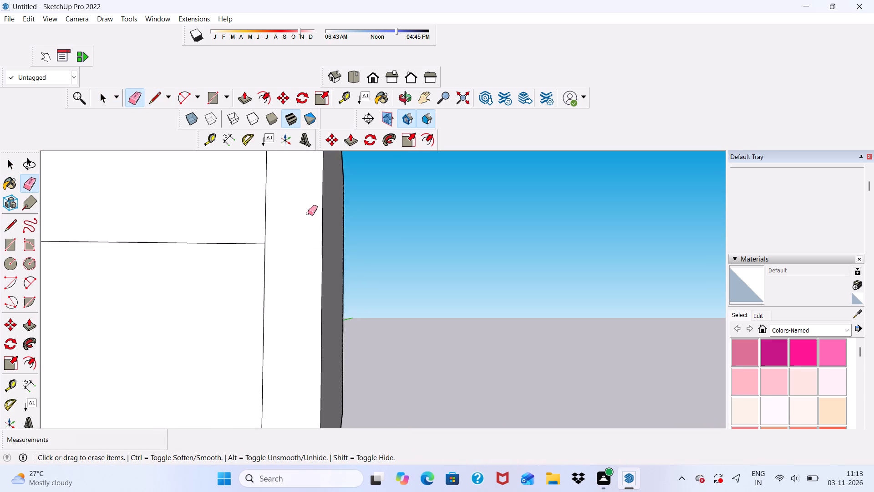
pyautogui.scroll(-8, 308, 213)
pyautogui.scroll(5, 292, 379)
pyautogui.click(293, 311)
pyautogui.moveTo(297, 293); pyautogui.dragTo(300, 336)
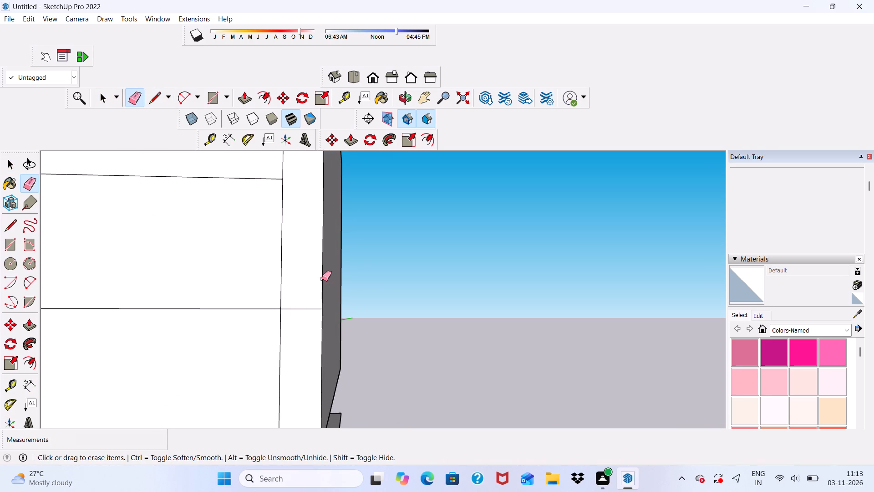
pyautogui.moveTo(310, 299); pyautogui.dragTo(305, 346)
pyautogui.scroll(-12, 297, 207)
pyautogui.moveTo(304, 317); pyautogui.dragTo(320, 368, button='middle')
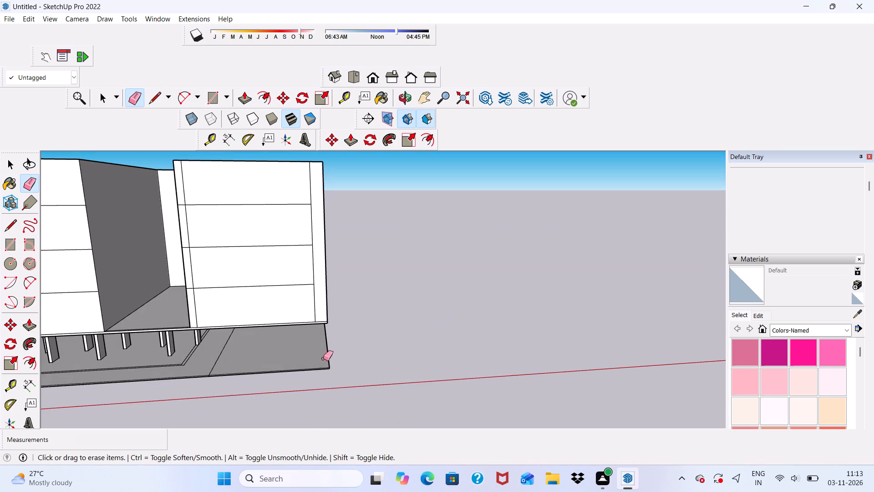
# Erase the three horizontal stage lines crossing the vertical strip at the inner edge of the columnless section's front wall.
pyautogui.scroll(10, 186, 201)
pyautogui.moveTo(179, 203); pyautogui.dragTo(179, 214)
pyautogui.scroll(-6, 174, 234)
pyautogui.scroll(12, 182, 316)
pyautogui.moveTo(192, 261); pyautogui.dragTo(178, 278)
pyautogui.scroll(-13, 188, 216)
pyautogui.scroll(2, 227, 300)
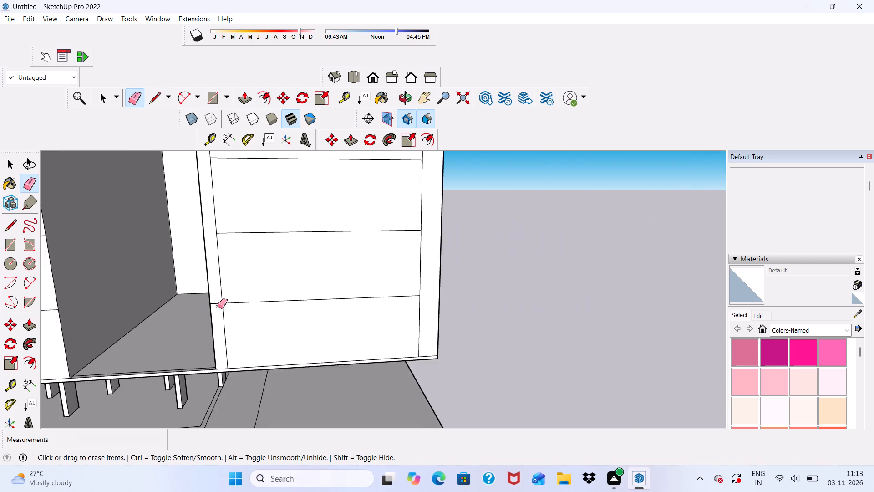
pyautogui.scroll(10, 218, 307)
pyautogui.moveTo(230, 275); pyautogui.dragTo(227, 310)
pyautogui.scroll(-17, 229, 244)
# Erase the leftover narrow strip outlines beside the front corner on the columnless section's inner side wall, stage by stage.
pyautogui.moveTo(269, 294); pyautogui.dragTo(298, 344, button='middle')
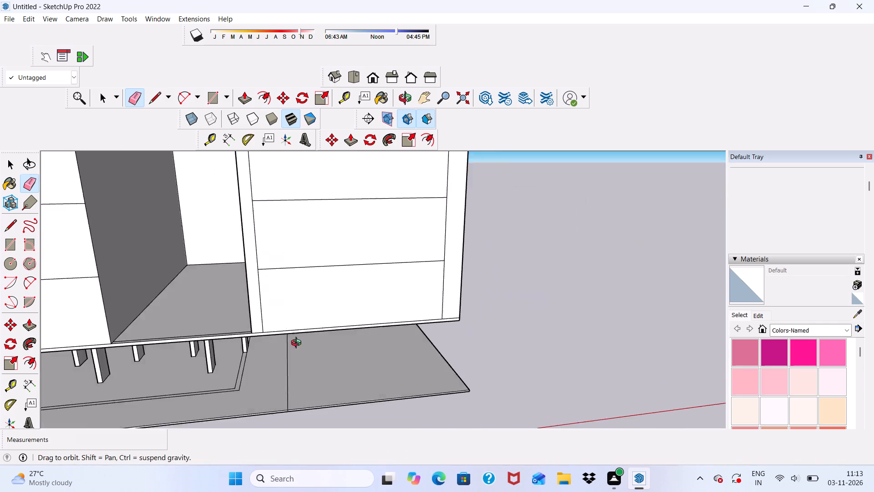
pyautogui.moveTo(298, 344); pyautogui.dragTo(341, 405, button='middle')
pyautogui.moveTo(324, 363); pyautogui.dragTo(377, 305, button='middle')
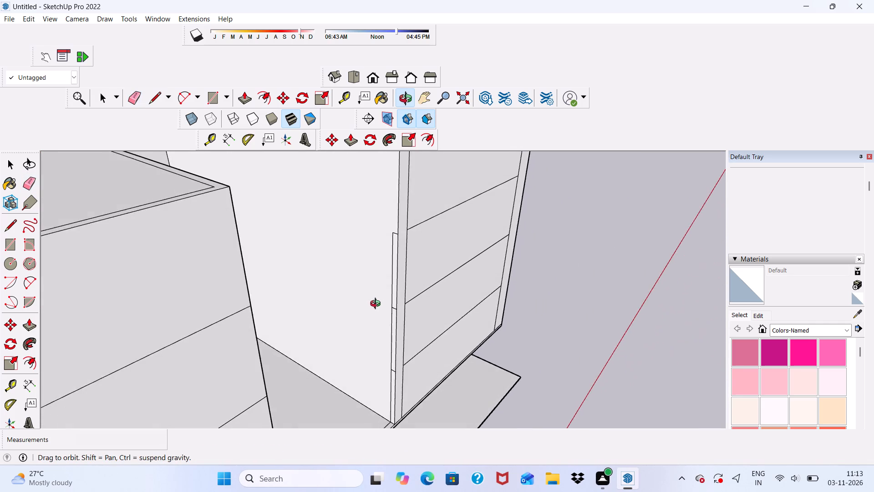
pyautogui.moveTo(377, 305); pyautogui.dragTo(383, 306, button='middle')
pyautogui.scroll(6, 388, 291)
pyautogui.scroll(5, 412, 174)
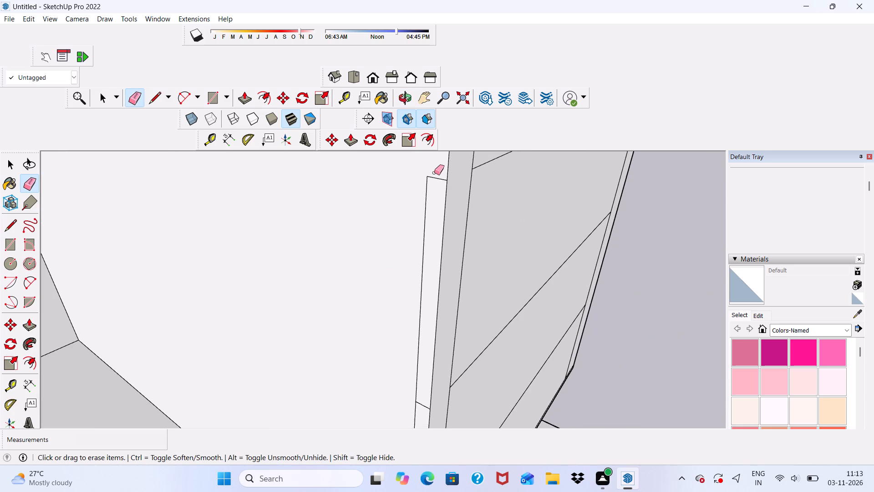
pyautogui.moveTo(434, 173); pyautogui.dragTo(423, 229)
pyautogui.scroll(-6, 411, 169)
pyautogui.scroll(6, 418, 383)
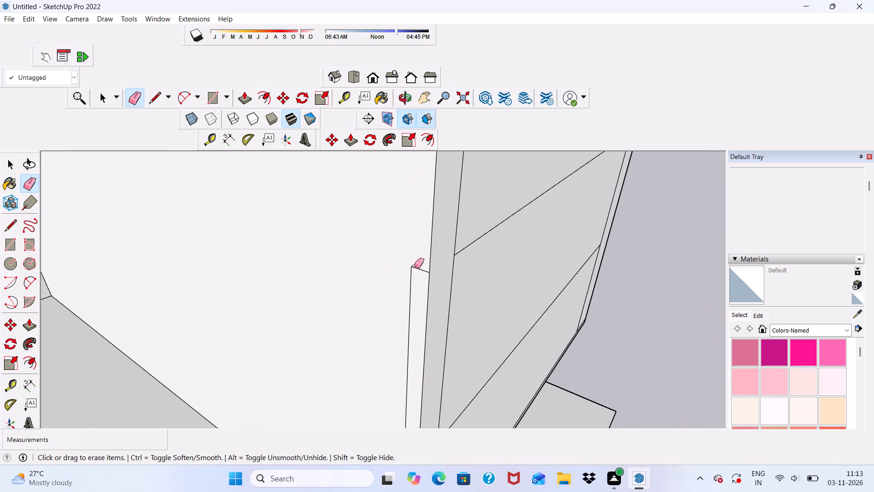
pyautogui.moveTo(414, 266); pyautogui.dragTo(407, 318)
pyautogui.scroll(-5, 393, 210)
pyautogui.scroll(6, 411, 481)
pyautogui.scroll(-6, 379, 289)
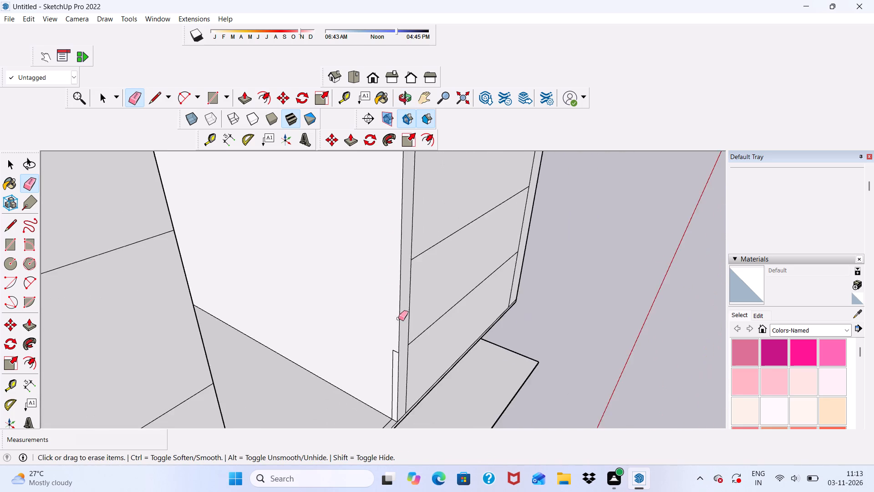
pyautogui.scroll(-4, 398, 318)
pyautogui.scroll(6, 394, 348)
pyautogui.moveTo(394, 321); pyautogui.dragTo(388, 341)
pyautogui.scroll(-7, 368, 362)
# Push/Pull the inner vertical strip on the columnless section's front wall outward by 2'.
pyautogui.moveTo(446, 383); pyautogui.dragTo(380, 426, button='middle')
pyautogui.press('space')
pyautogui.scroll(6, 356, 269)
pyautogui.click(331, 256)
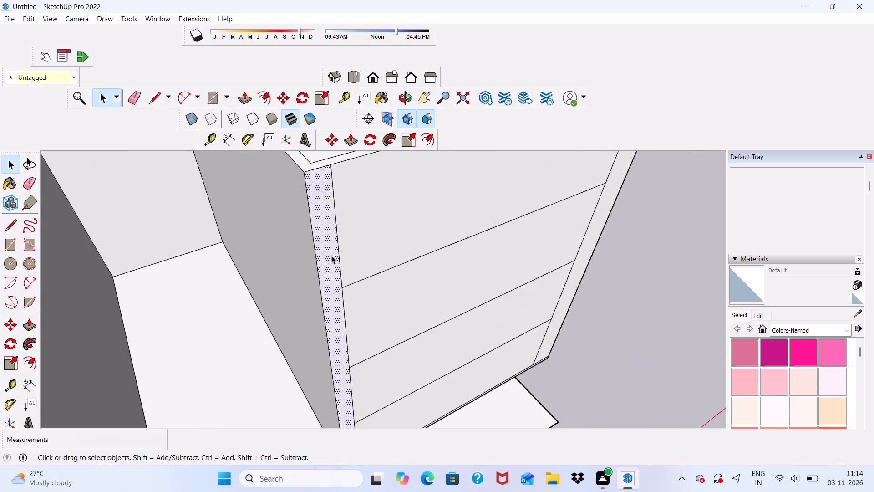
pyautogui.click(245, 93)
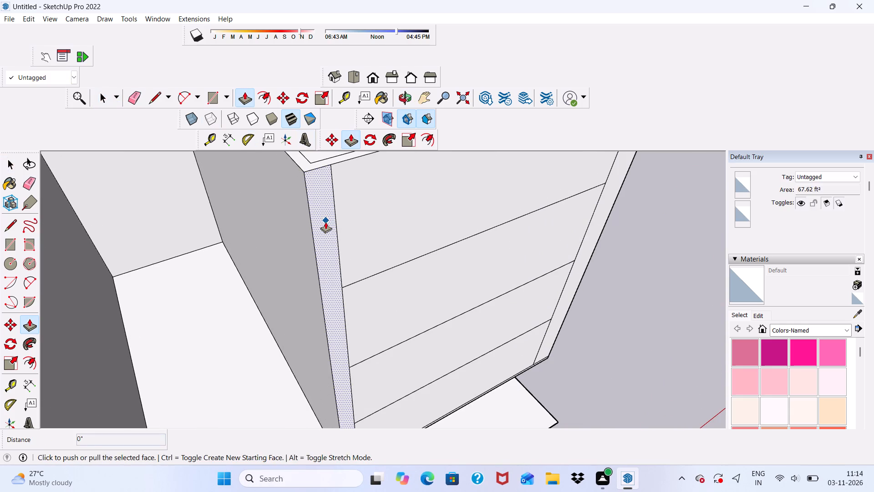
pyautogui.click(325, 222)
pyautogui.scroll(-3, 354, 237)
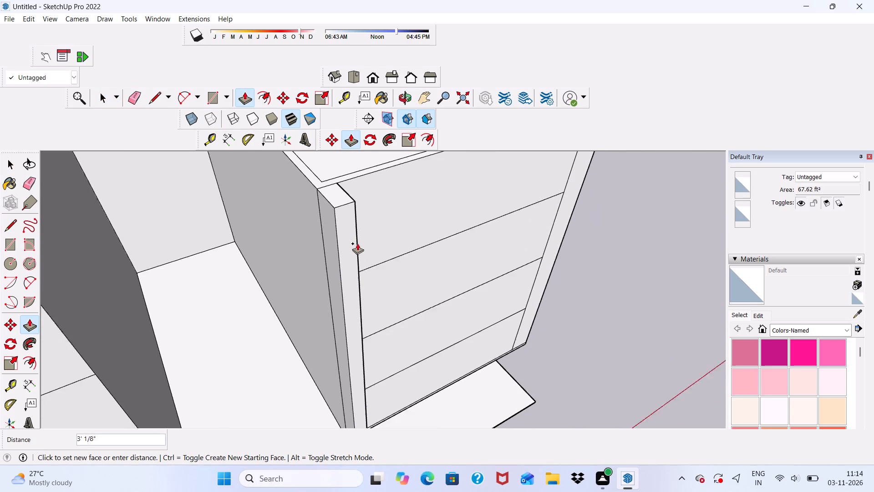
pyautogui.scroll(-2, 357, 243)
pyautogui.moveTo(359, 247); pyautogui.dragTo(192, 226, button='middle')
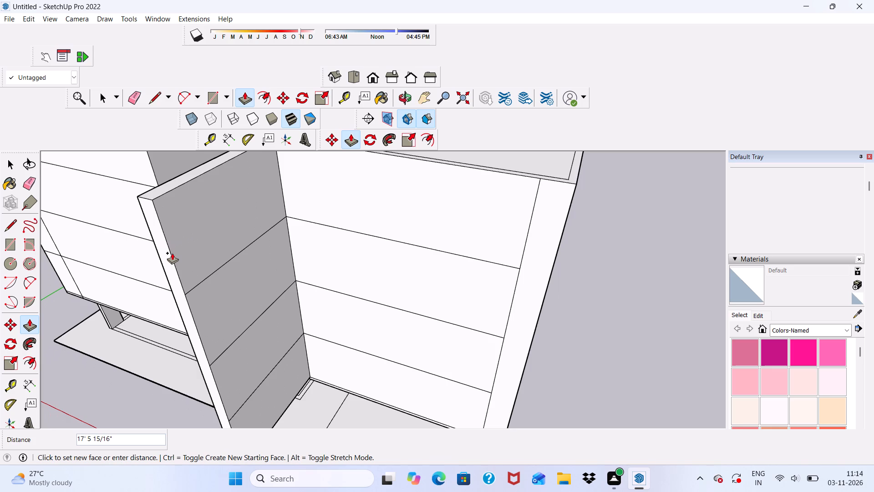
pyautogui.write("2'")
pyautogui.press('Return')
# Push/Pull the outer vertical strip on the columnless section's front wall outward by 2'.
pyautogui.scroll(-5, 221, 297)
pyautogui.moveTo(322, 268); pyautogui.dragTo(376, 268, button='middle')
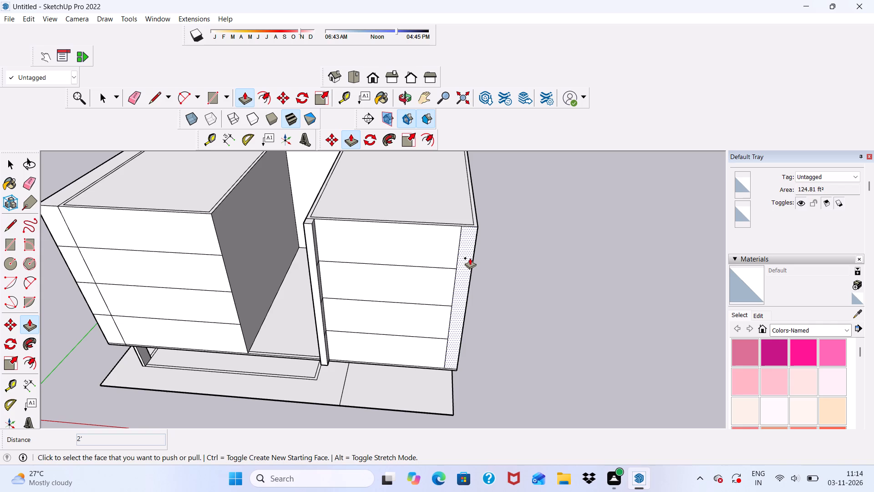
pyautogui.click(467, 259)
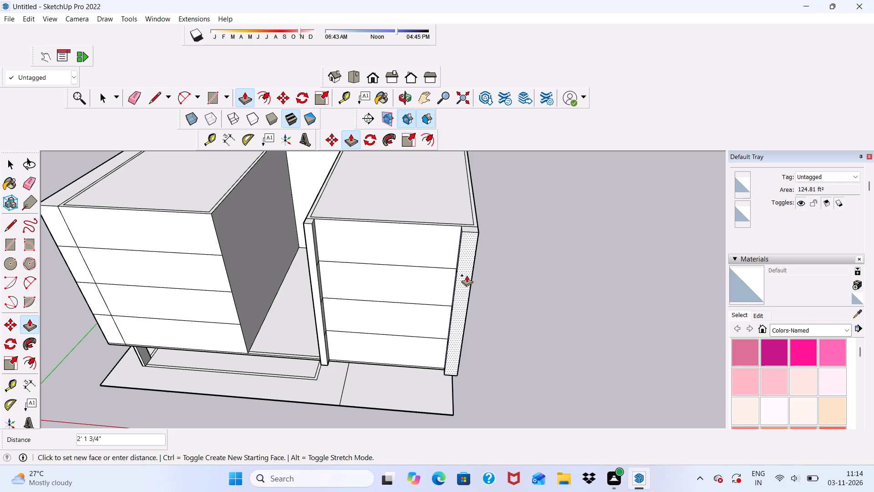
pyautogui.press('2')
pyautogui.press("'")
pyautogui.press('Return')
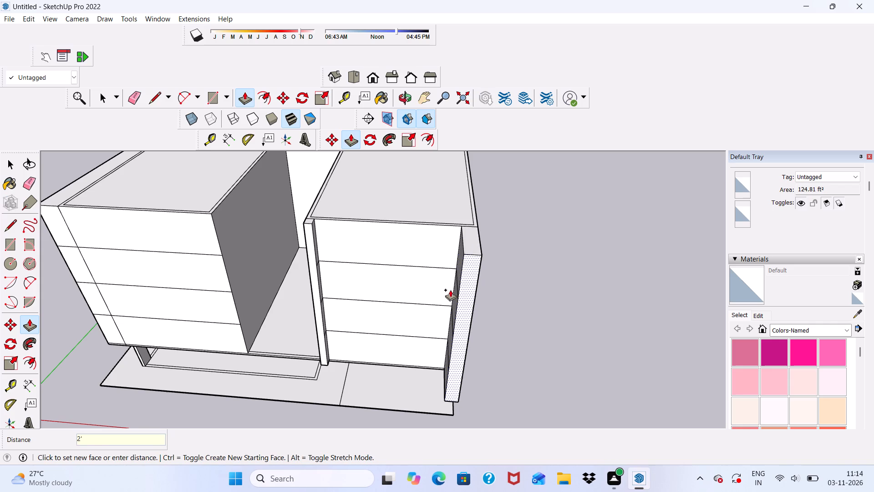
# Raise the roof rim of the columnless section in two pulls, first about 11 1/8" and then a further 6 13/16".
pyautogui.scroll(-4, 437, 299)
pyautogui.moveTo(428, 303); pyautogui.dragTo(423, 365, button='middle')
pyautogui.scroll(5, 341, 278)
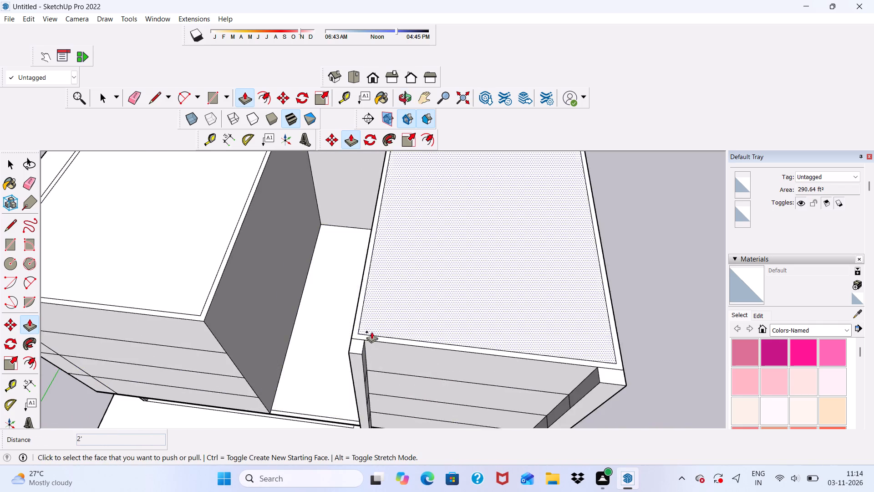
pyautogui.scroll(6, 373, 344)
pyautogui.moveTo(375, 348); pyautogui.dragTo(278, 255, button='middle')
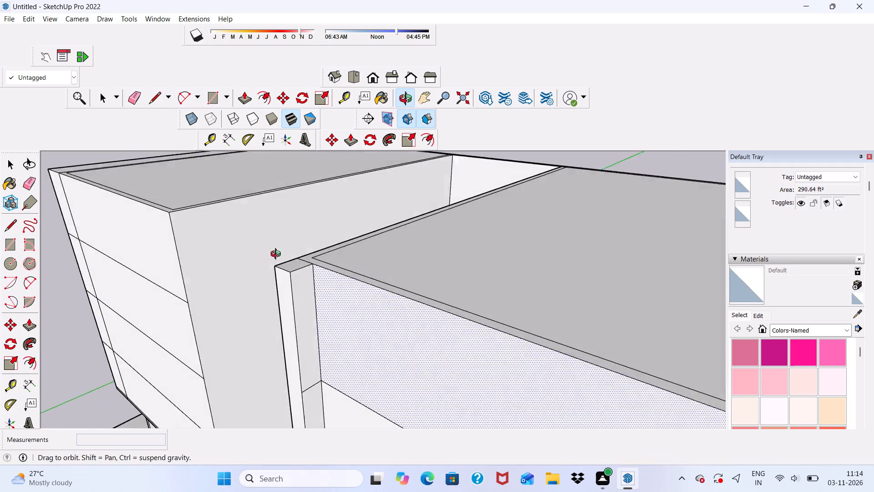
pyautogui.moveTo(278, 255); pyautogui.dragTo(284, 297, button='middle')
pyautogui.scroll(9, 355, 320)
pyautogui.click(372, 301)
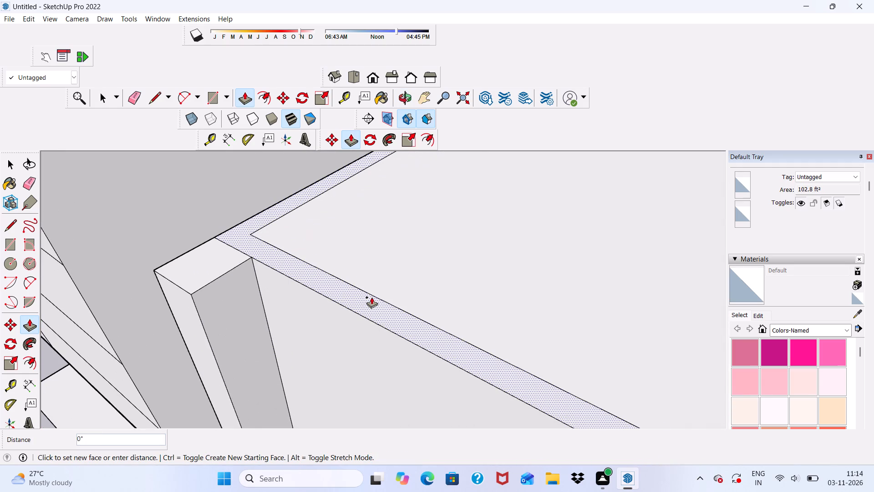
pyautogui.click(357, 272)
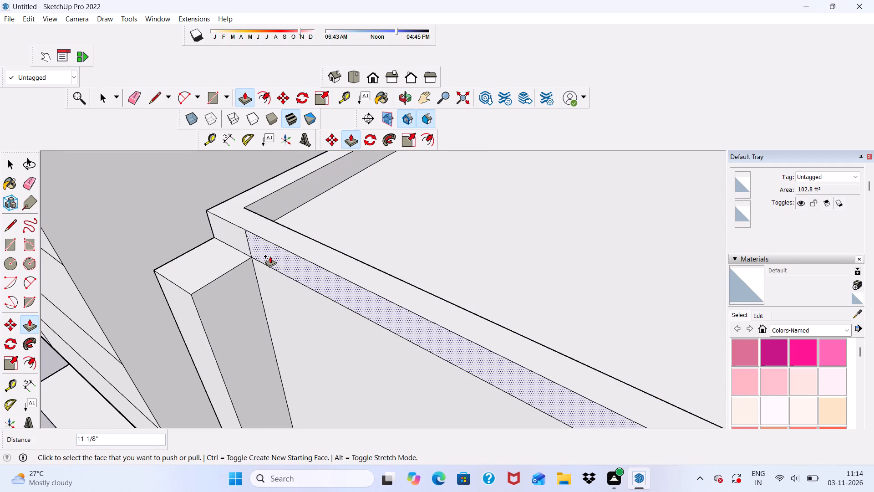
pyautogui.scroll(3, 293, 247)
pyautogui.click(296, 243)
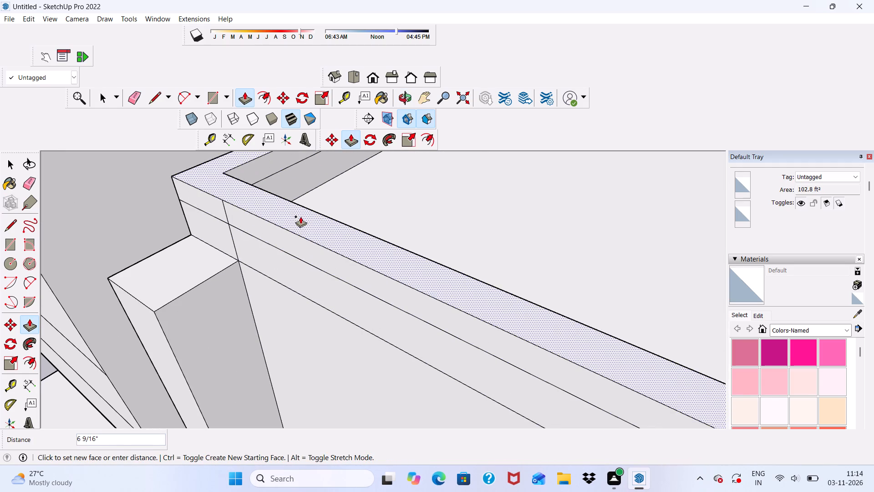
pyautogui.click(297, 216)
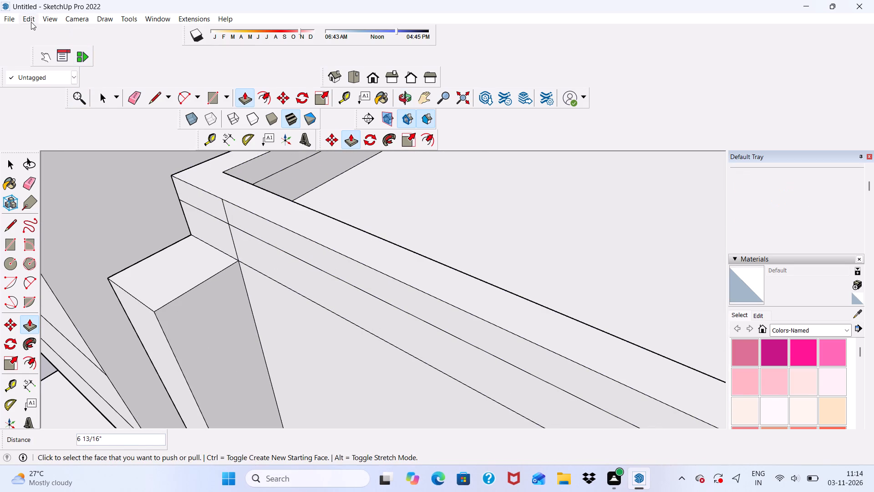
# Erase the leftover lines on the front face of the raised roof rim near the inner vertical strip.
pyautogui.click(133, 97)
pyautogui.moveTo(140, 184); pyautogui.dragTo(227, 163, button='middle')
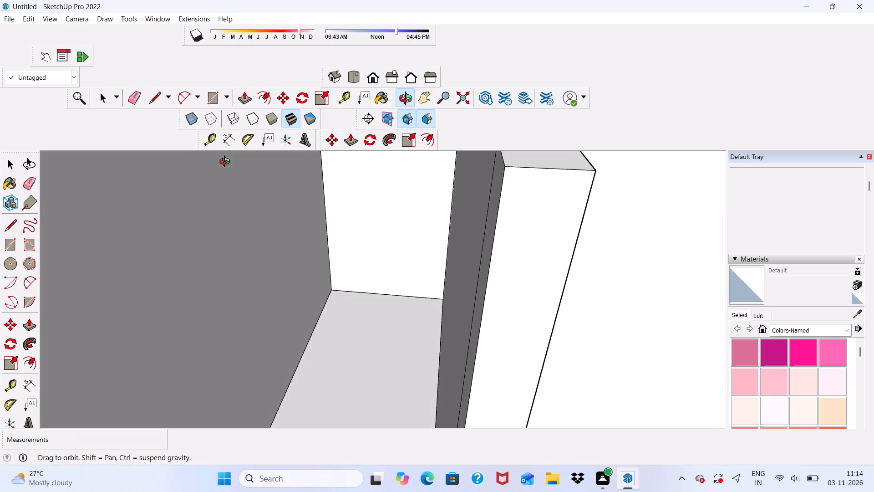
pyautogui.moveTo(227, 163); pyautogui.dragTo(214, 162, button='middle')
pyautogui.scroll(-5, 160, 201)
pyautogui.scroll(4, 345, 163)
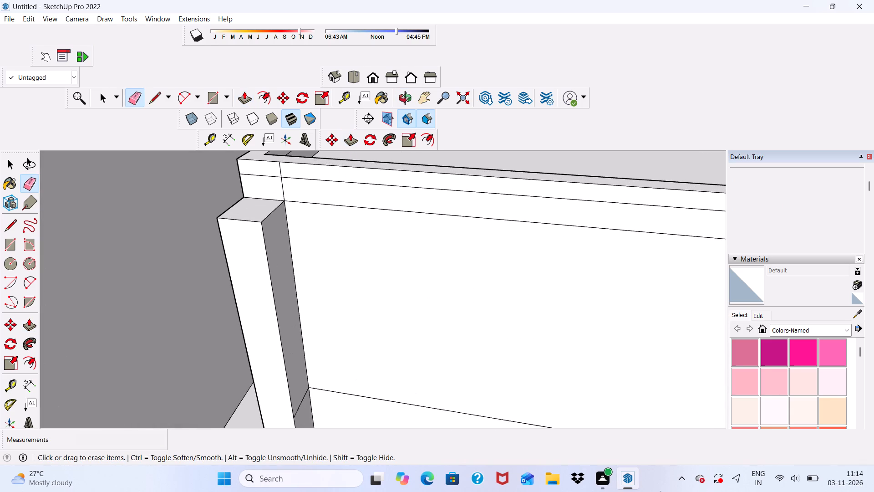
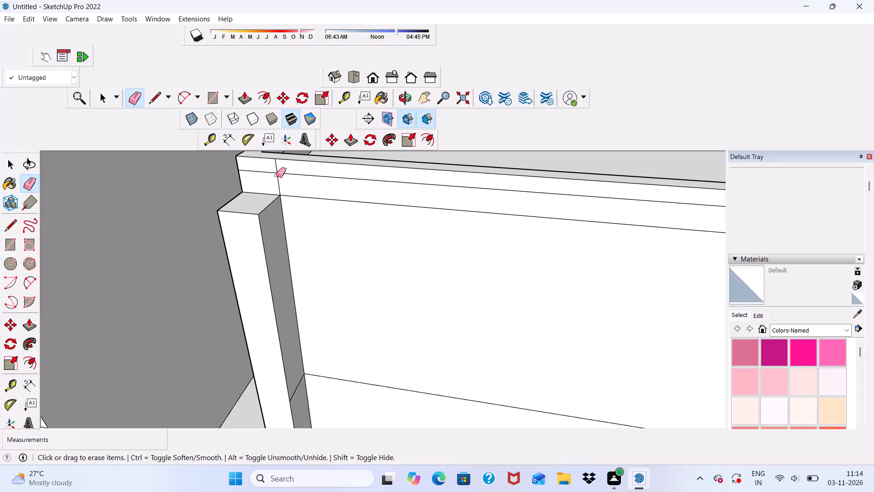
# Erase the leftover dividing lines on the parapet's front band above both front columns.
pyautogui.moveTo(274, 164); pyautogui.dragTo(273, 180)
pyautogui.scroll(-3, 250, 172)
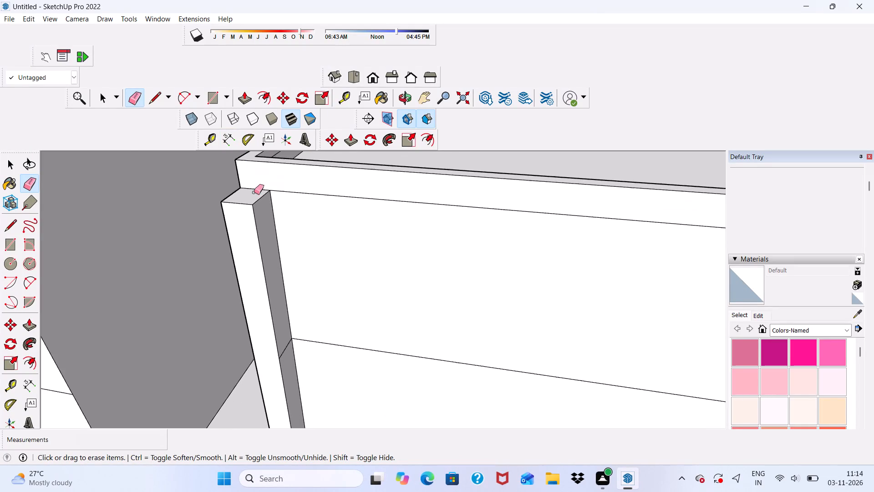
pyautogui.scroll(-13, 254, 192)
pyautogui.moveTo(358, 246); pyautogui.dragTo(392, 217, button='middle')
pyautogui.scroll(4, 527, 173)
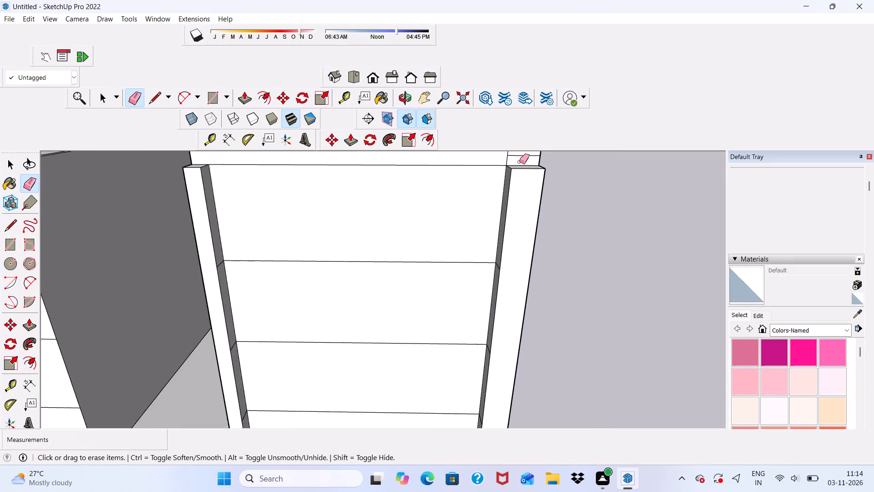
pyautogui.scroll(-9, 505, 189)
pyautogui.scroll(20, 520, 191)
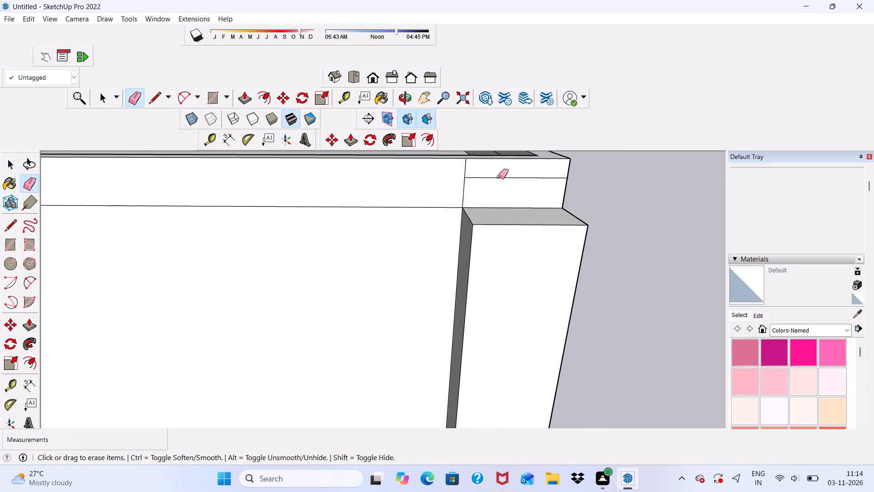
pyautogui.moveTo(495, 175); pyautogui.dragTo(452, 184)
pyautogui.moveTo(460, 171); pyautogui.dragTo(472, 169)
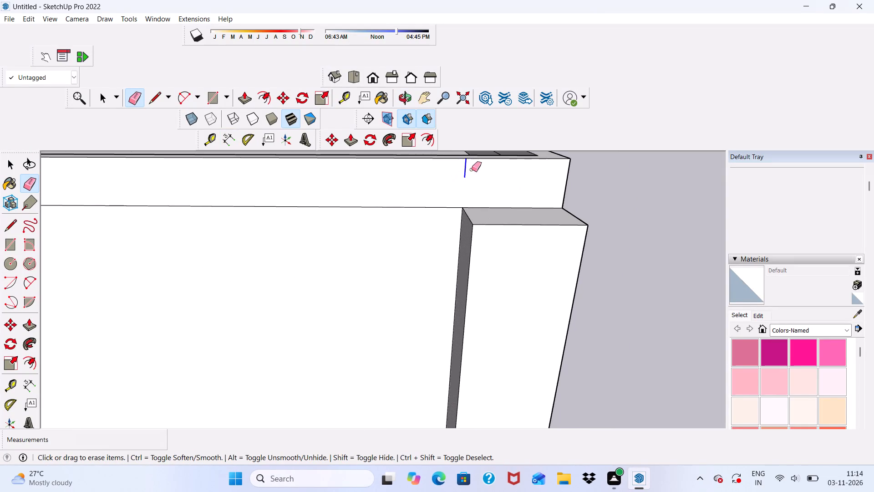
pyautogui.moveTo(472, 169); pyautogui.dragTo(473, 169)
pyautogui.click(472, 166)
pyautogui.moveTo(471, 165); pyautogui.dragTo(460, 167)
# Erase the leftover lines running around the inside faces of the roof parapet.
pyautogui.scroll(-12, 431, 198)
pyautogui.moveTo(477, 276); pyautogui.dragTo(620, 338, button='middle')
pyautogui.scroll(6, 508, 224)
pyautogui.scroll(10, 580, 216)
pyautogui.moveTo(565, 228); pyautogui.dragTo(561, 238)
pyautogui.scroll(-17, 482, 179)
pyautogui.moveTo(498, 236); pyautogui.dragTo(384, 294, button='middle')
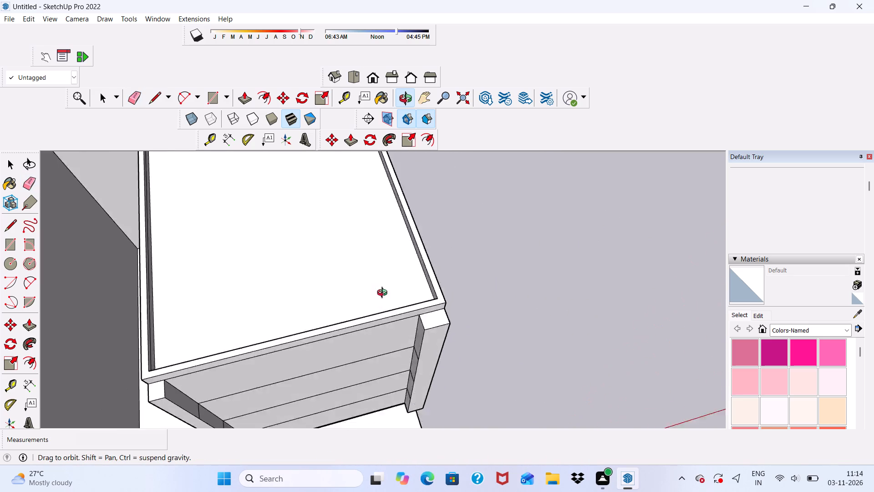
pyautogui.moveTo(384, 294); pyautogui.dragTo(117, 329, button='middle')
pyautogui.scroll(2, 362, 221)
pyautogui.scroll(-11, 361, 223)
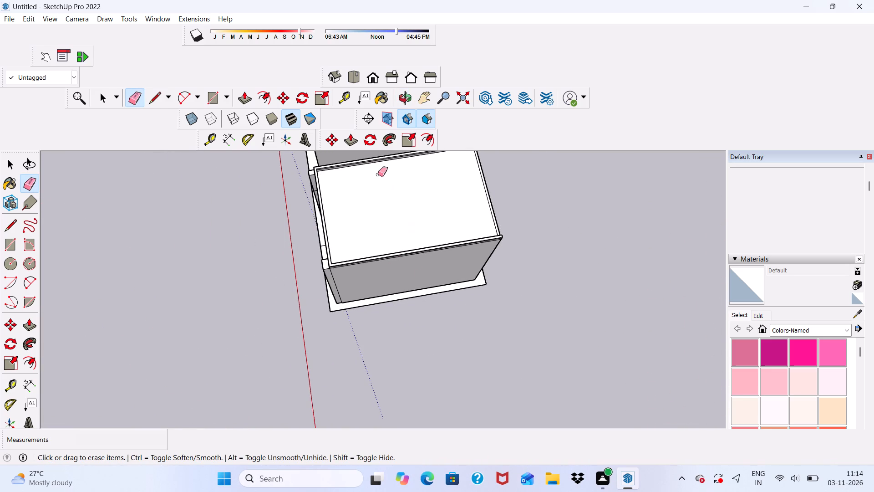
pyautogui.scroll(20, 359, 162)
pyautogui.scroll(5, 359, 162)
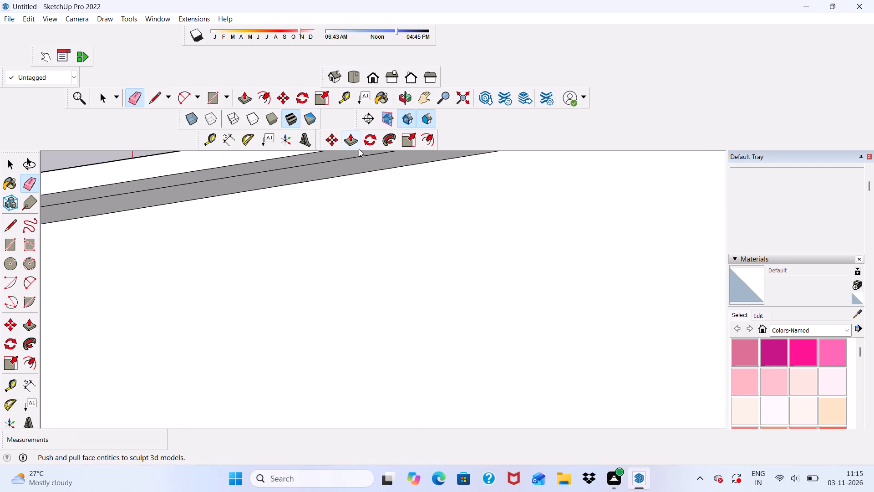
pyautogui.moveTo(355, 158); pyautogui.dragTo(354, 170)
pyautogui.scroll(-12, 349, 170)
pyautogui.moveTo(434, 280); pyautogui.dragTo(384, 236, button='middle')
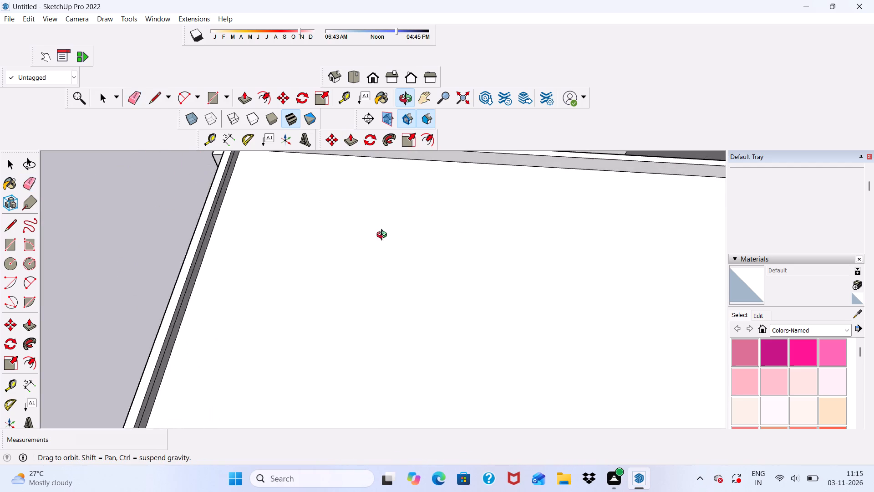
pyautogui.moveTo(384, 236); pyautogui.dragTo(371, 210, button='middle')
pyautogui.scroll(9, 156, 267)
pyautogui.moveTo(156, 261); pyautogui.dragTo(172, 271)
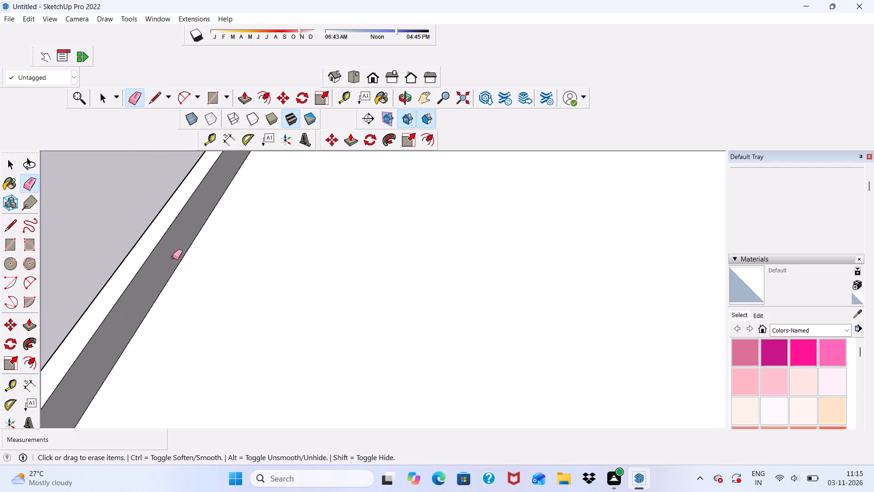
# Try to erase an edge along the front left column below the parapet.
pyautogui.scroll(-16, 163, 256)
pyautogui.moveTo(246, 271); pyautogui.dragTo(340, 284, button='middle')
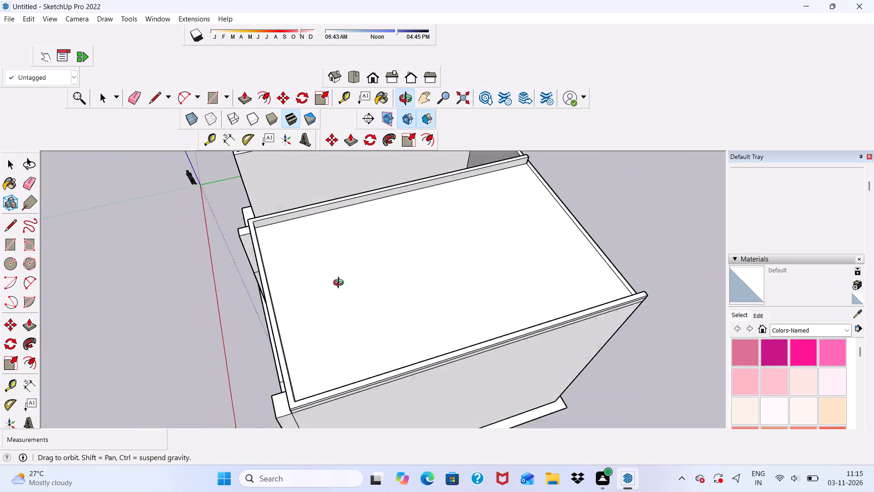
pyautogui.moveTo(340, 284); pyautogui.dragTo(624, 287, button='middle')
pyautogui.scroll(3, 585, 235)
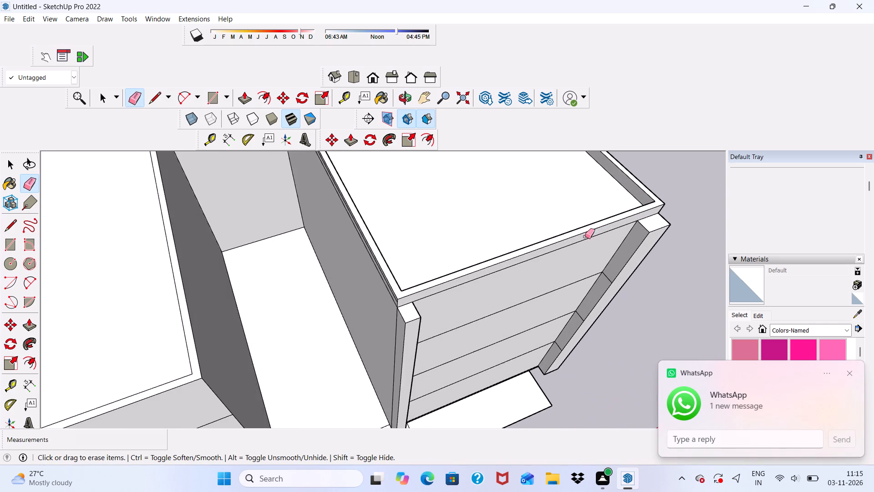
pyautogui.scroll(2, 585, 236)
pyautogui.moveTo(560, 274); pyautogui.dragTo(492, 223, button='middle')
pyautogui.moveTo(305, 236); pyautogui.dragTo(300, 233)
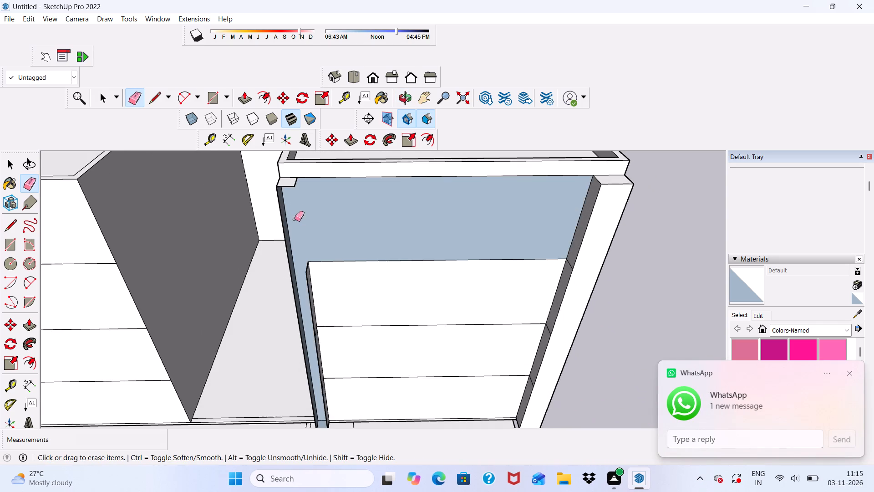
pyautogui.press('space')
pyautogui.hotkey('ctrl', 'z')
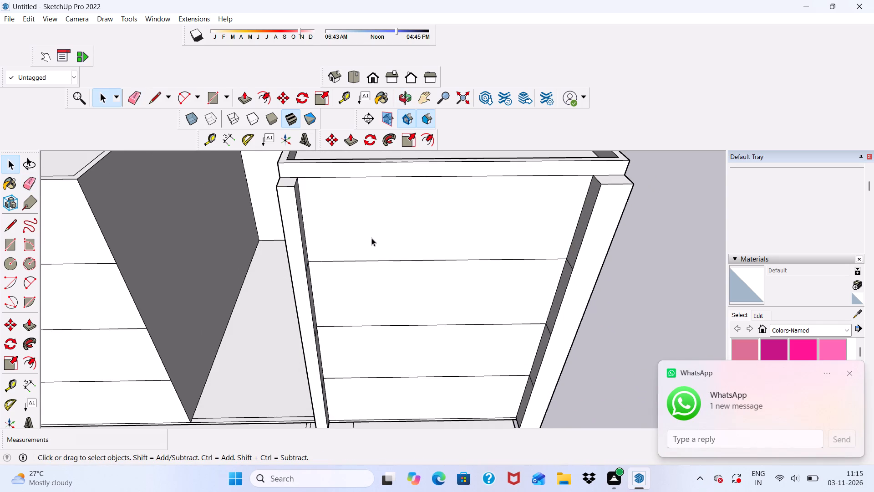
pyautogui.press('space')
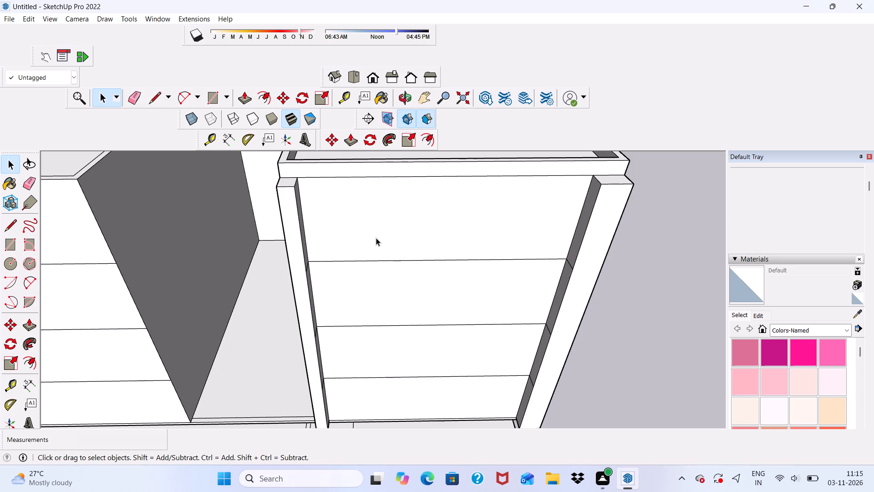
# Push/Pull the top of the front left column up 1' 5 15/16" to be flush with the parapet top.
pyautogui.scroll(-3, 393, 230)
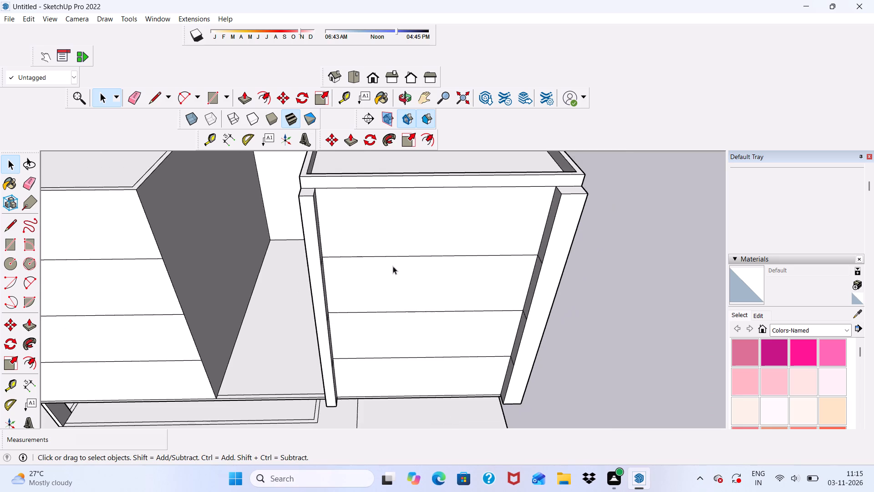
pyautogui.moveTo(393, 266); pyautogui.dragTo(346, 333, button='middle')
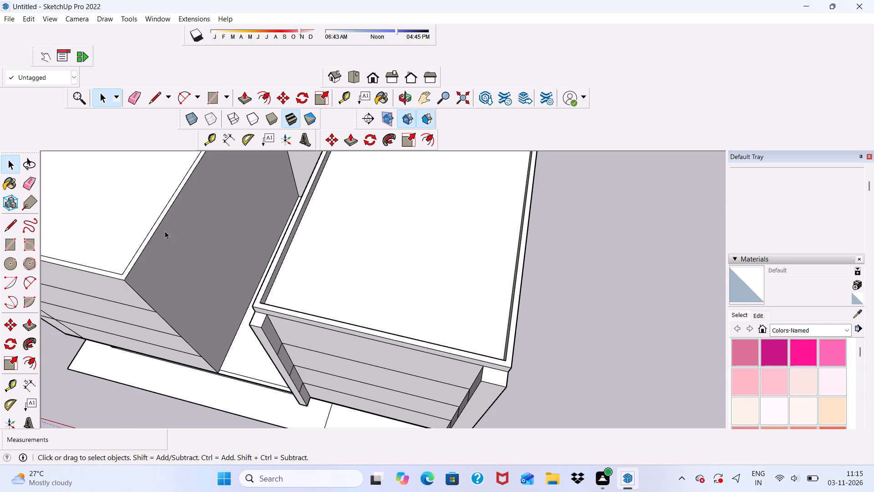
pyautogui.scroll(-4, 203, 236)
pyautogui.moveTo(260, 340); pyautogui.dragTo(260, 284, button='middle')
pyautogui.scroll(5, 260, 284)
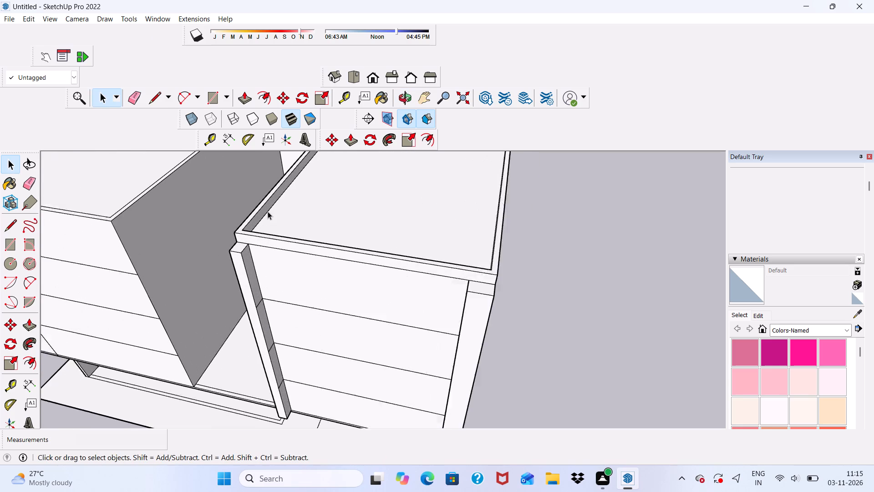
pyautogui.scroll(1, 268, 211)
pyautogui.click(246, 92)
pyautogui.scroll(4, 226, 205)
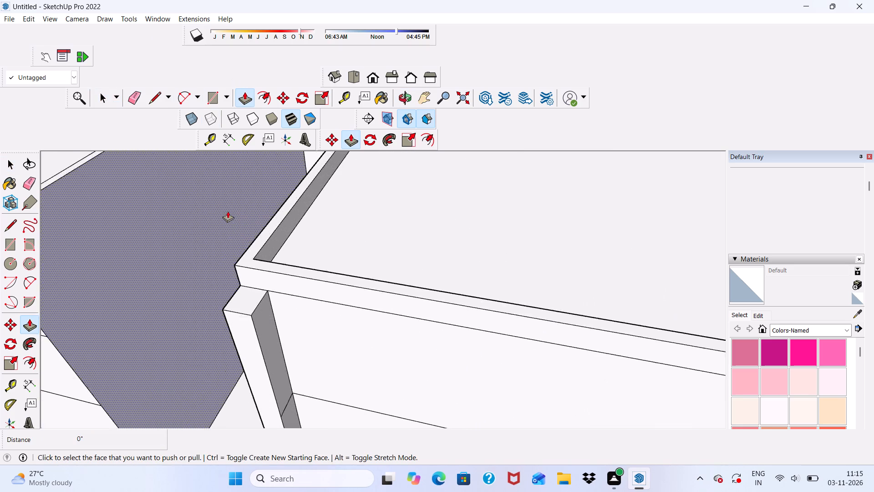
pyautogui.scroll(2, 228, 211)
pyautogui.click(256, 347)
pyautogui.click(329, 318)
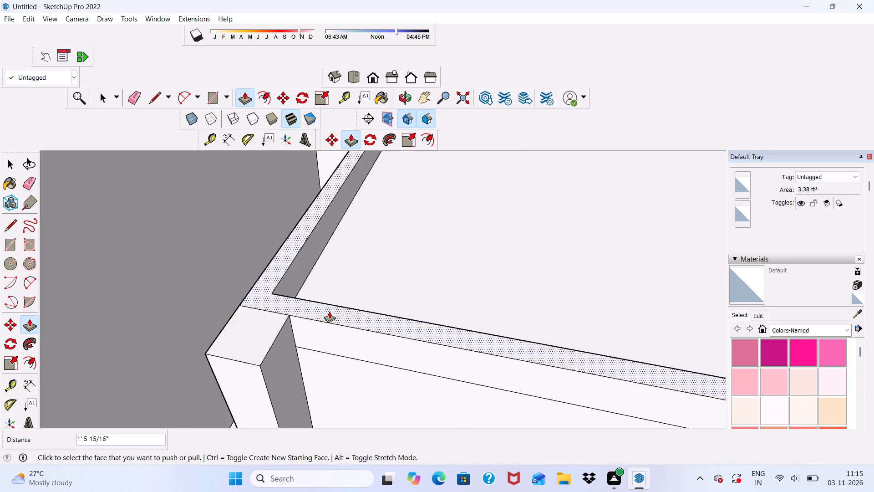
# Draw a 2' by 1' 5 15/16" rectangle on the inner side face at the top of the left column.
pyautogui.scroll(-5, 282, 294)
pyautogui.moveTo(273, 321); pyautogui.dragTo(260, 279, button='middle')
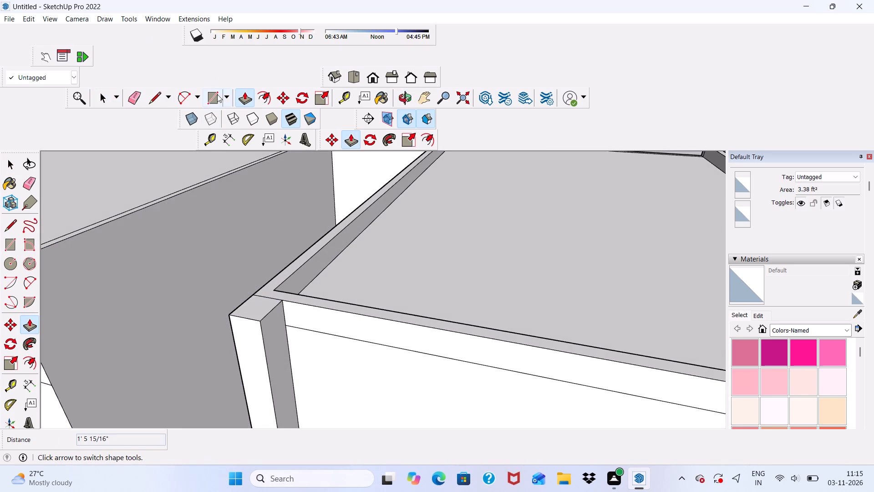
pyautogui.click(217, 94)
pyautogui.scroll(-4, 251, 173)
pyautogui.moveTo(333, 330); pyautogui.dragTo(320, 333, button='middle')
pyautogui.scroll(10, 269, 264)
pyautogui.scroll(5, 226, 266)
pyautogui.click(232, 278)
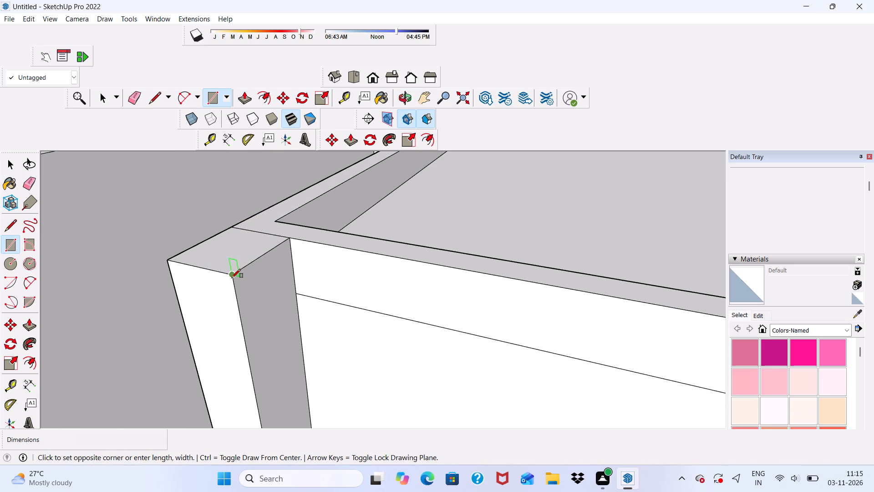
pyautogui.scroll(6, 298, 297)
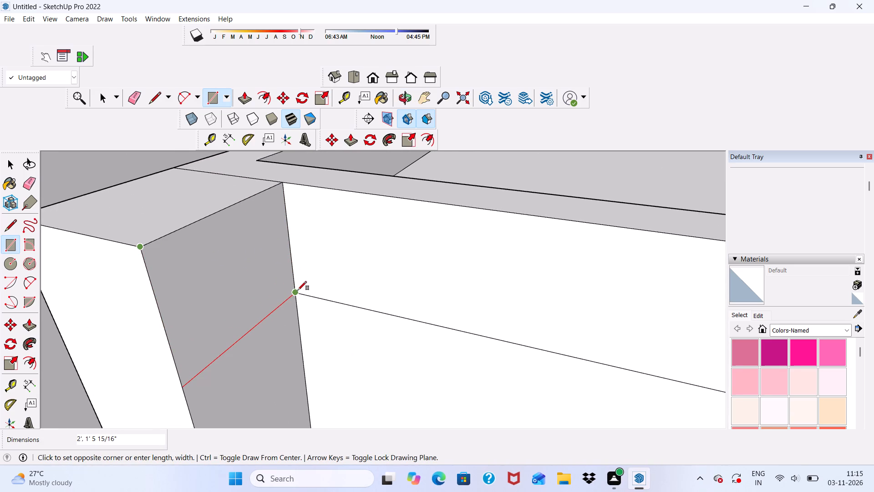
pyautogui.click(298, 291)
pyautogui.press('space')
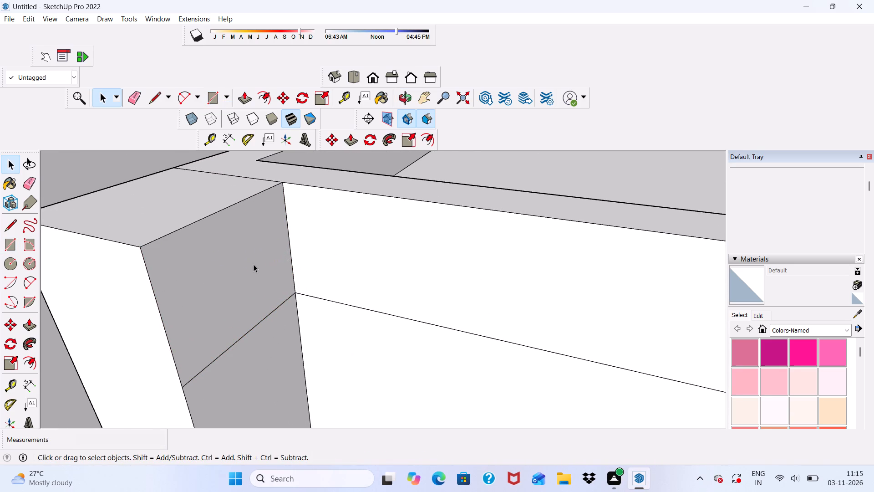
# Push/Pull the rectangle about 32' 2 3/16" across to the right column's outer edge, forming a top beam.
pyautogui.click(254, 264)
pyautogui.click(247, 92)
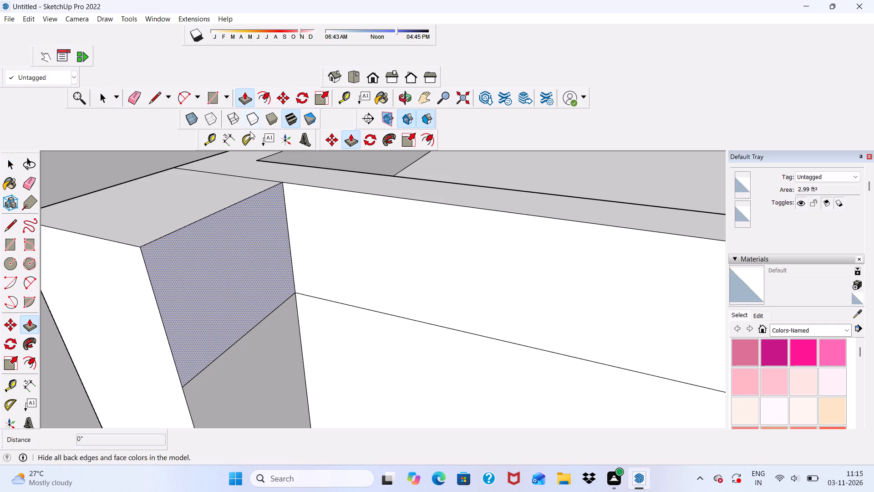
pyautogui.click(245, 240)
pyautogui.scroll(-3, 335, 248)
pyautogui.scroll(-4, 305, 203)
pyautogui.scroll(-5, 264, 184)
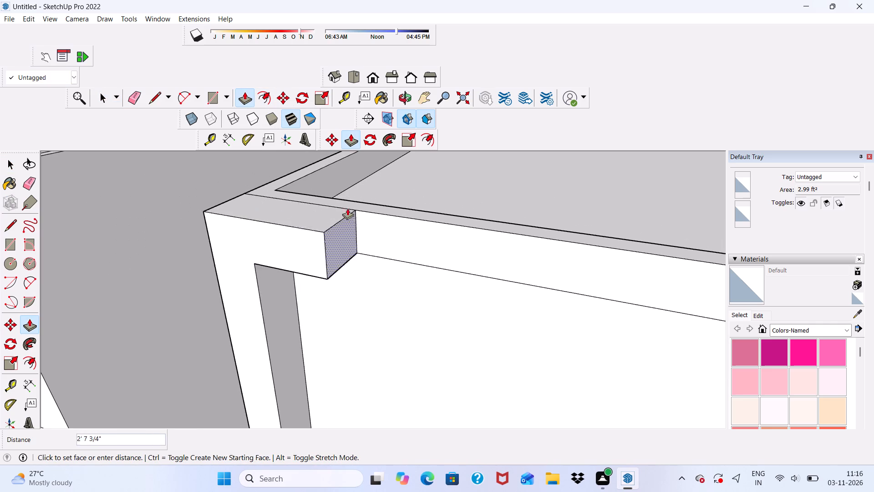
pyautogui.scroll(-11, 235, 210)
pyautogui.scroll(-4, 314, 222)
pyautogui.scroll(5, 531, 315)
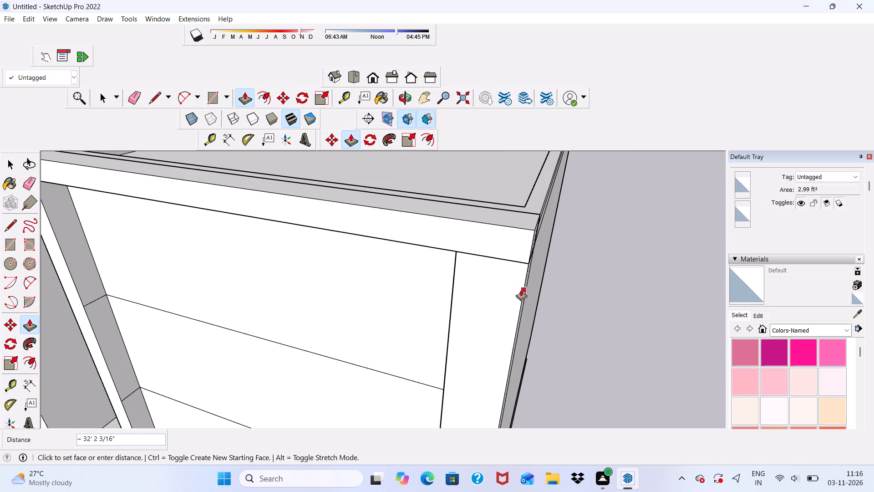
pyautogui.click(531, 280)
# Push/Pull the joined front face of the left column and top beam outward by 3'.
pyautogui.scroll(-4, 512, 278)
pyautogui.moveTo(466, 291); pyautogui.dragTo(513, 210, button='middle')
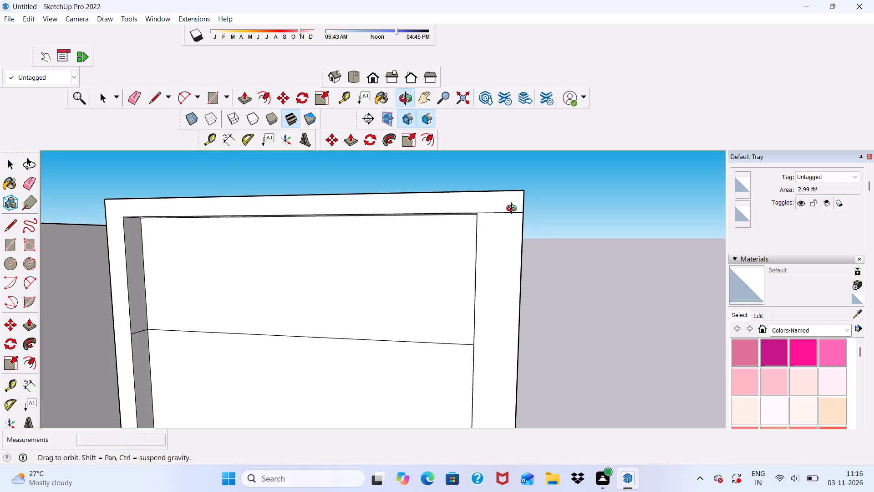
pyautogui.moveTo(513, 210); pyautogui.dragTo(499, 192, button='middle')
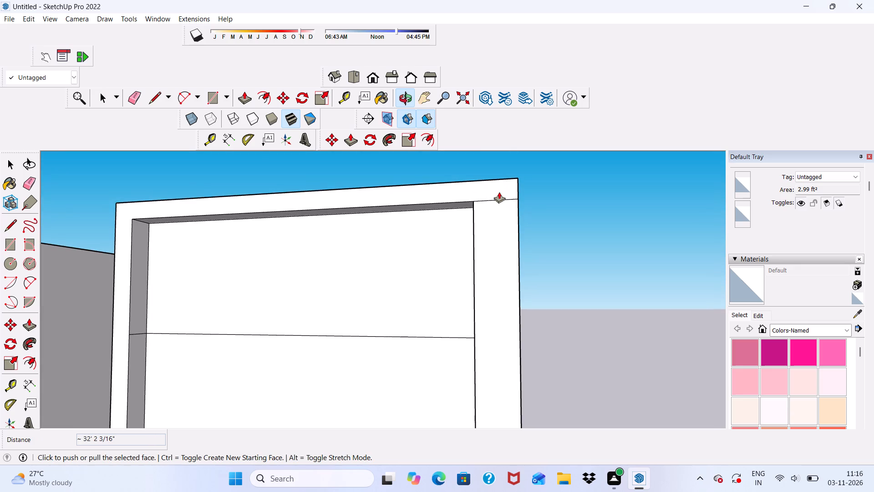
pyautogui.scroll(-3, 487, 197)
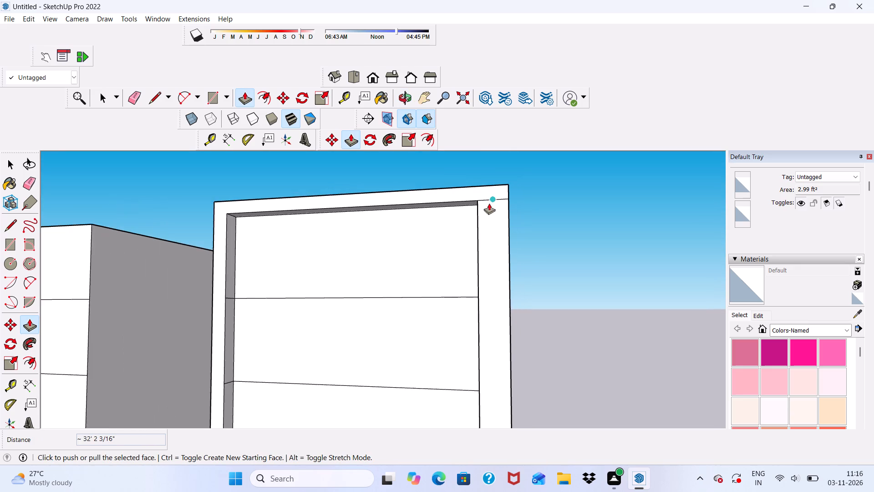
pyautogui.scroll(-2, 489, 203)
pyautogui.moveTo(494, 208); pyautogui.dragTo(450, 325, button='middle')
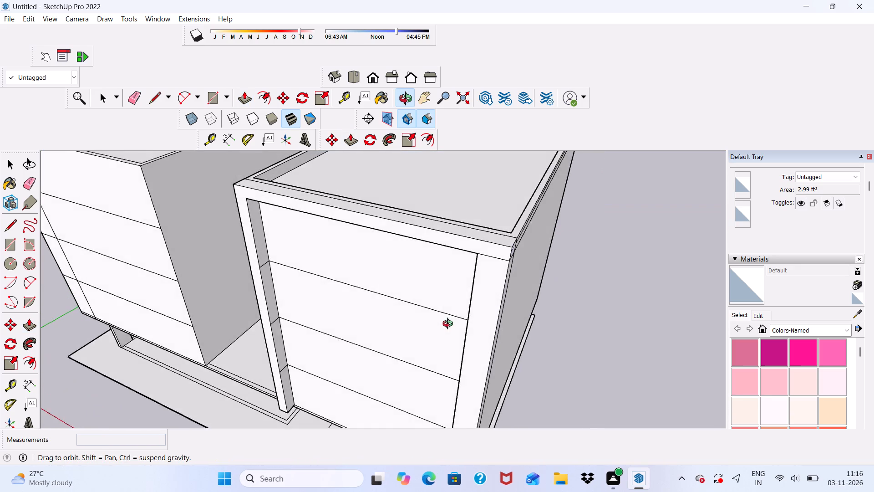
pyautogui.moveTo(450, 325); pyautogui.dragTo(469, 294, button='middle')
pyautogui.scroll(5, 278, 190)
pyautogui.click(266, 206)
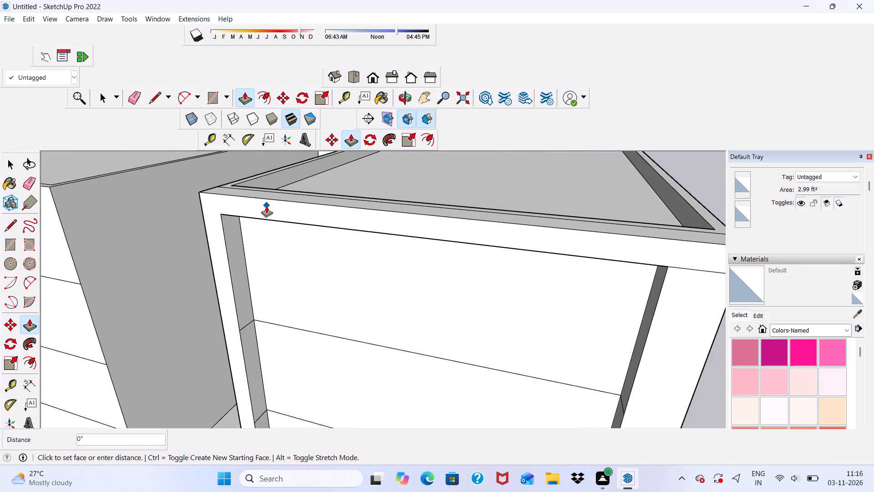
pyautogui.press('space')
pyautogui.click(267, 205)
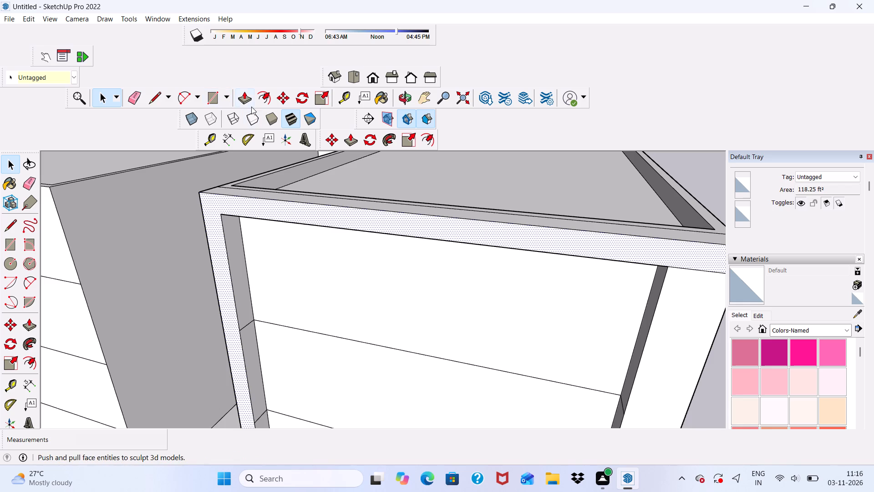
pyautogui.click(246, 99)
pyautogui.click(290, 208)
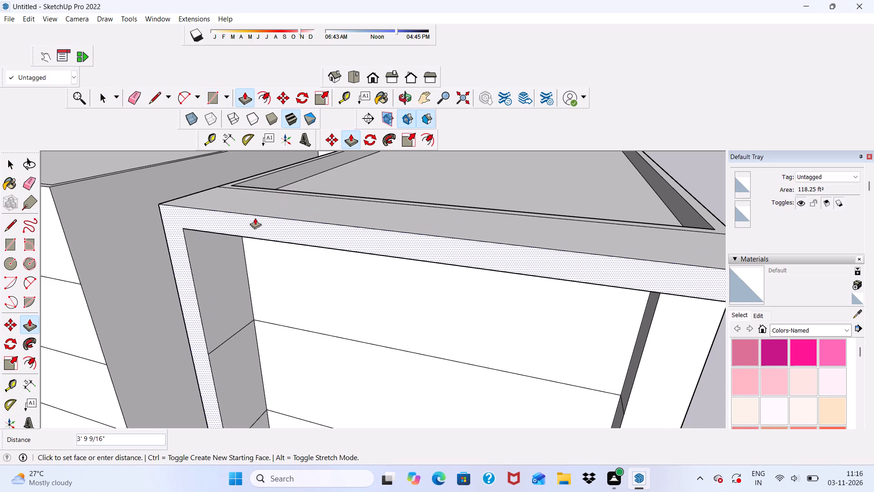
pyautogui.write("3'")
pyautogui.press('Return')
pyautogui.scroll(-6, 261, 245)
pyautogui.moveTo(281, 253); pyautogui.dragTo(303, 230, button='middle')
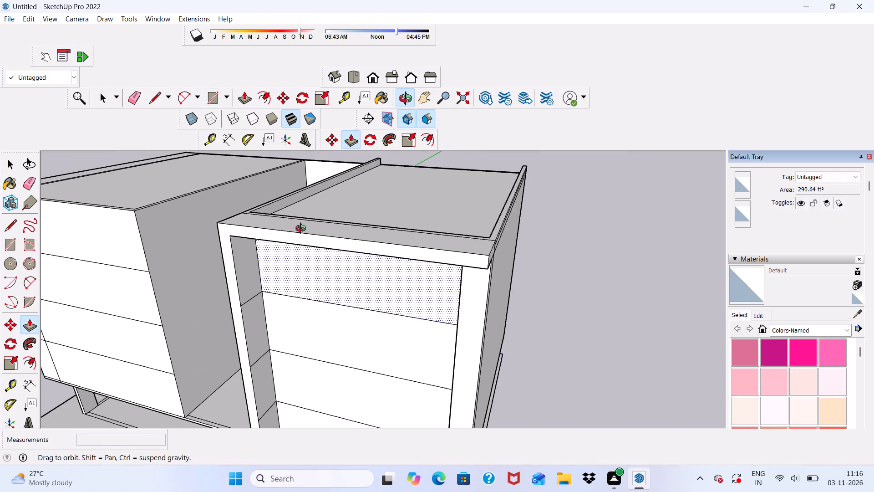
pyautogui.moveTo(303, 230); pyautogui.dragTo(339, 214, button='middle')
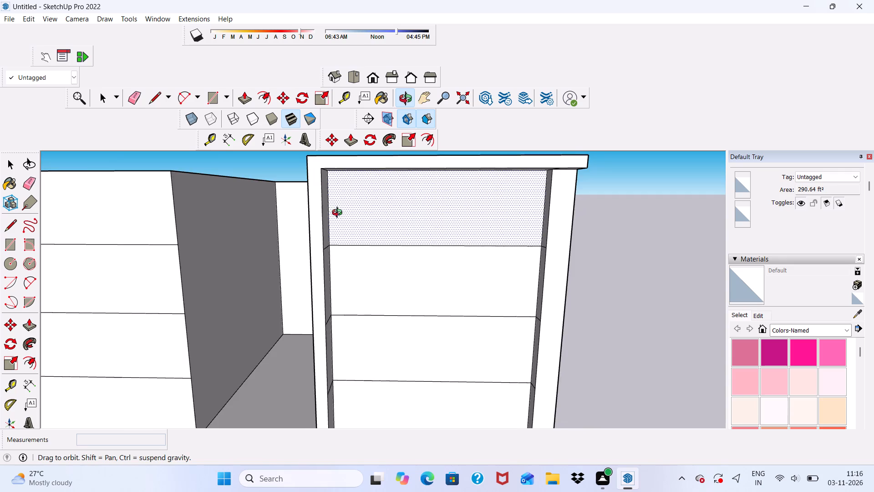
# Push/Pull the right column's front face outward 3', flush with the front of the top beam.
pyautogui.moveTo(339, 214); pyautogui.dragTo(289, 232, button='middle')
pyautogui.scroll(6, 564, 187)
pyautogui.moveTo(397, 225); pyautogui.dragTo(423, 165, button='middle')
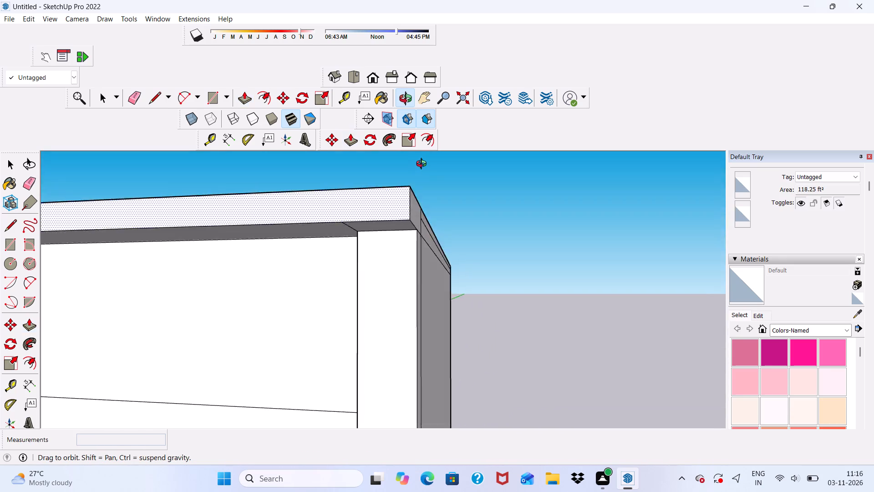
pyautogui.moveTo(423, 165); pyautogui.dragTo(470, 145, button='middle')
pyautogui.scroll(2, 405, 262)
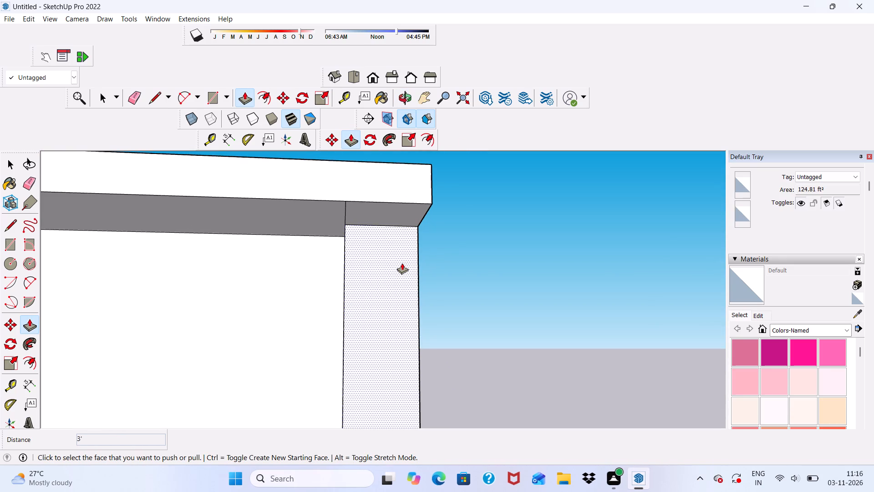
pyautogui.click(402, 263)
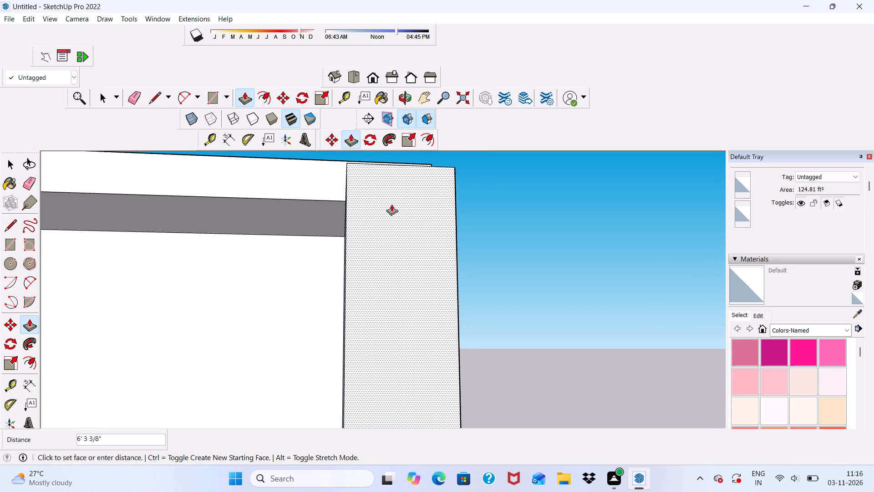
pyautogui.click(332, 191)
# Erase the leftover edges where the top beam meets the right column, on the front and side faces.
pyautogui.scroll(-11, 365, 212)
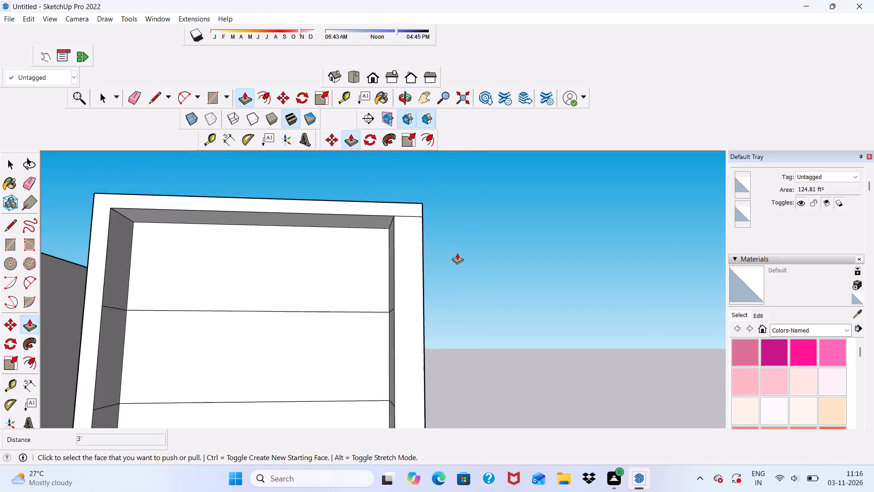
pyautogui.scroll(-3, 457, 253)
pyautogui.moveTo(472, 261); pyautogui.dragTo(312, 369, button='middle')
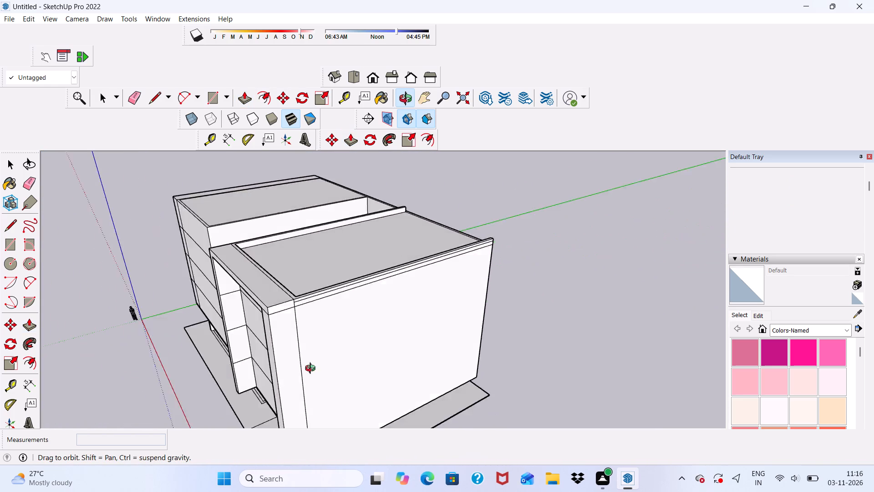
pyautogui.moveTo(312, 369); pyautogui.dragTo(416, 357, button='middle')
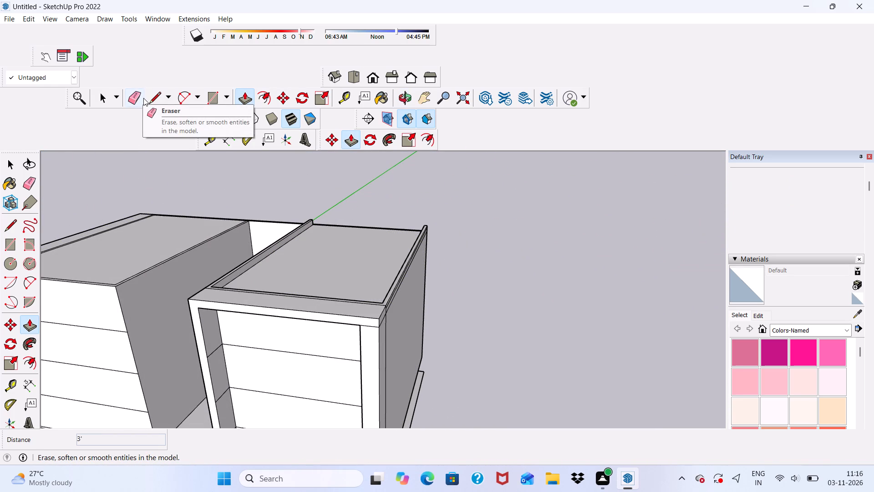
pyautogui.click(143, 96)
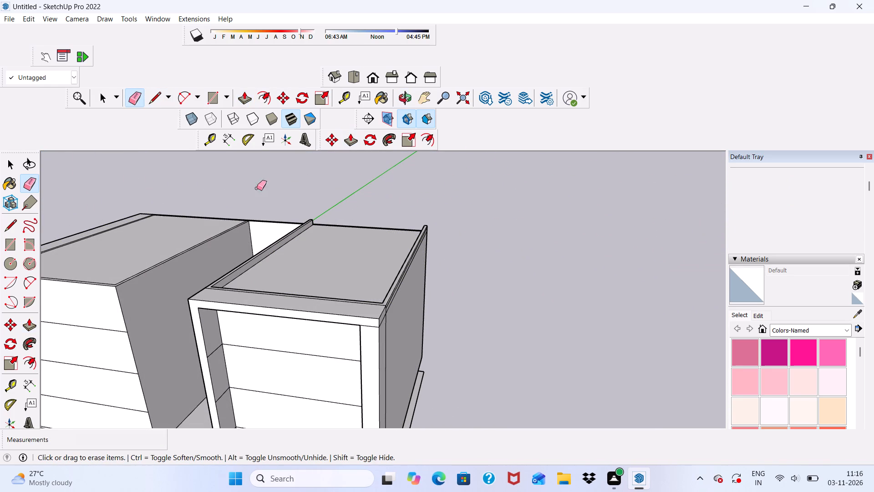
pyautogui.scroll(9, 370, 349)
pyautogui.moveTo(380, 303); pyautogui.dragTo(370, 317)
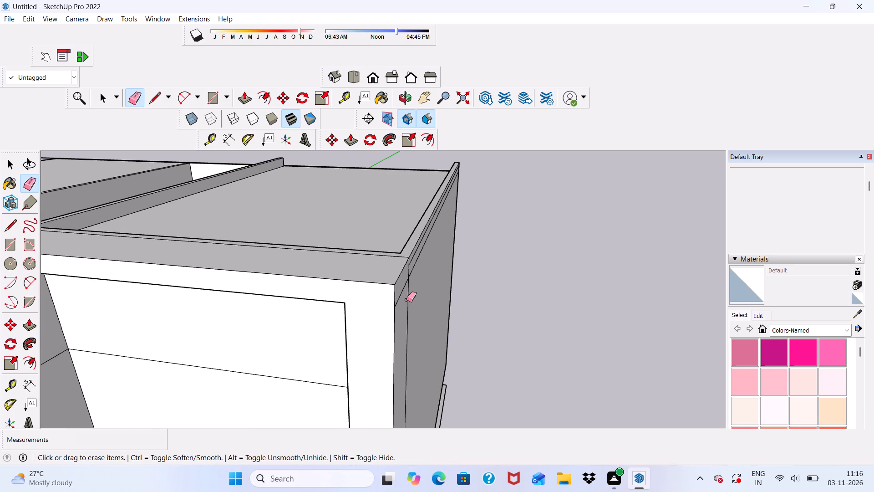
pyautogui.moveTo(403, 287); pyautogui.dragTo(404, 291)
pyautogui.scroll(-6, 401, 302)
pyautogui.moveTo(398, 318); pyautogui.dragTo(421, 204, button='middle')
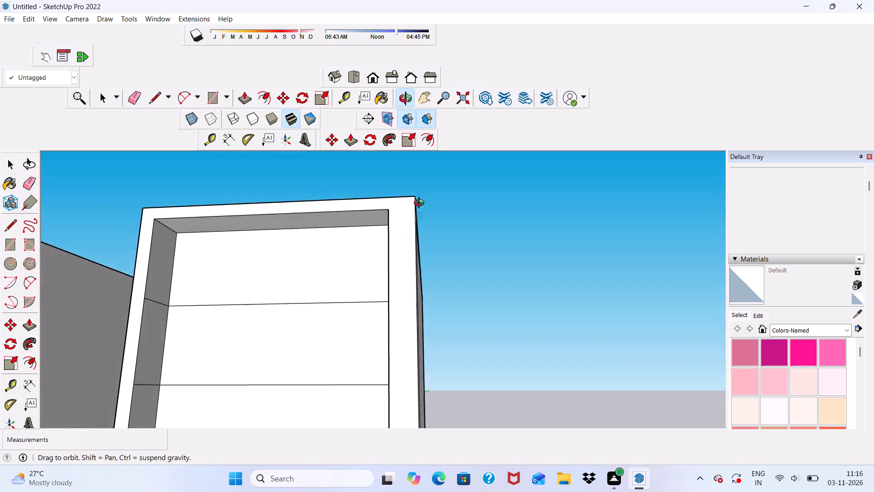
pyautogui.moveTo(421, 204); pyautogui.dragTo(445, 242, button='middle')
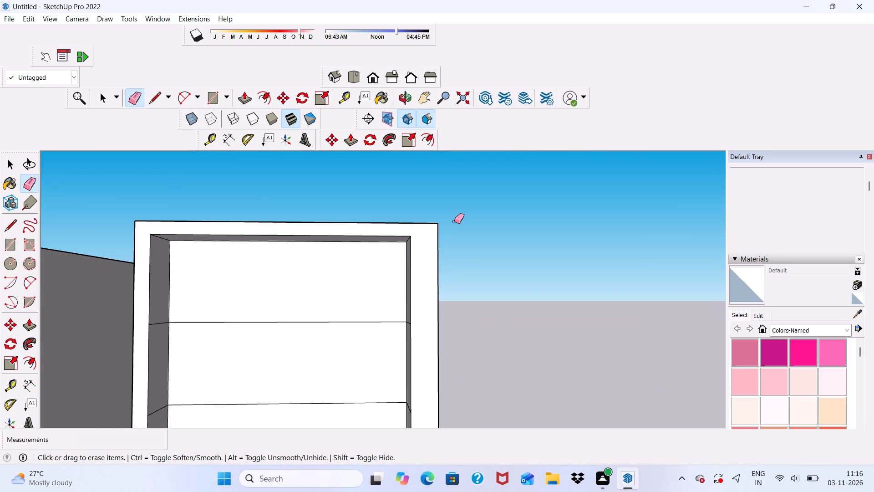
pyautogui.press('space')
# Examine the front frame and the overall building from several angles and distances.
pyautogui.scroll(-1, 452, 256)
pyautogui.scroll(-5, 307, 256)
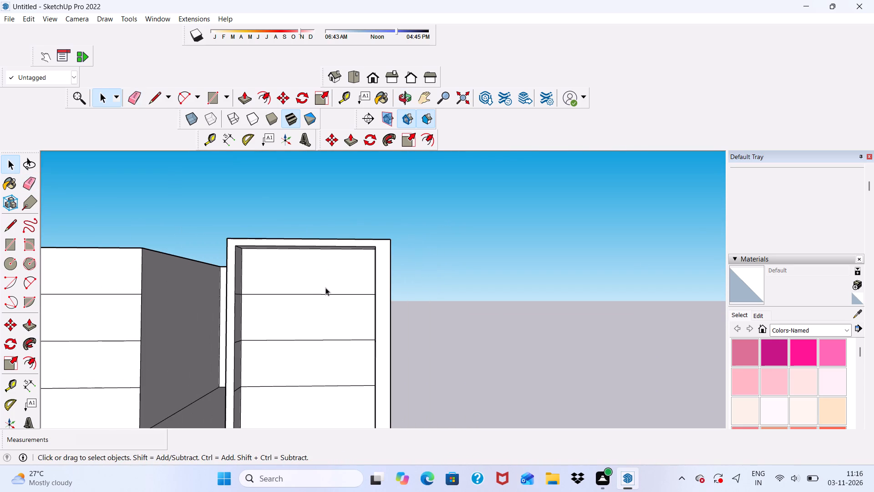
pyautogui.moveTo(325, 287); pyautogui.dragTo(335, 269, button='middle')
pyautogui.scroll(1, 349, 261)
pyautogui.scroll(-8, 361, 246)
pyautogui.moveTo(372, 265); pyautogui.dragTo(326, 291, button='middle')
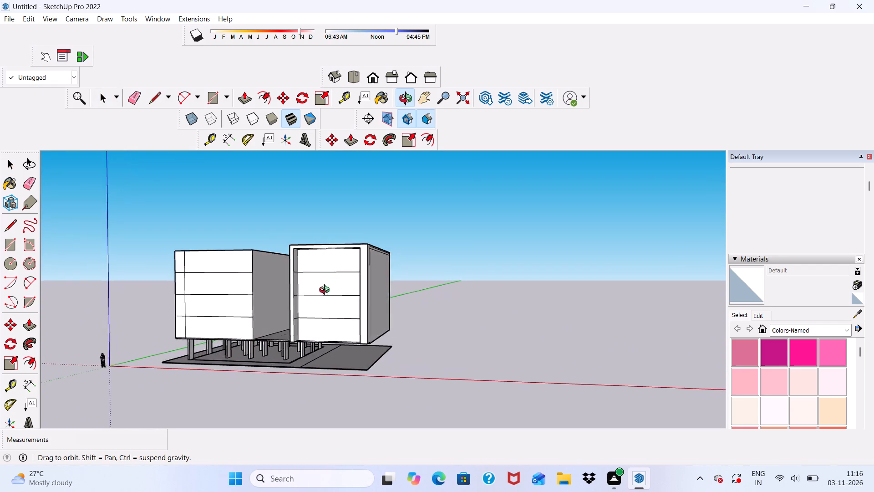
pyautogui.moveTo(326, 291); pyautogui.dragTo(342, 293, button='middle')
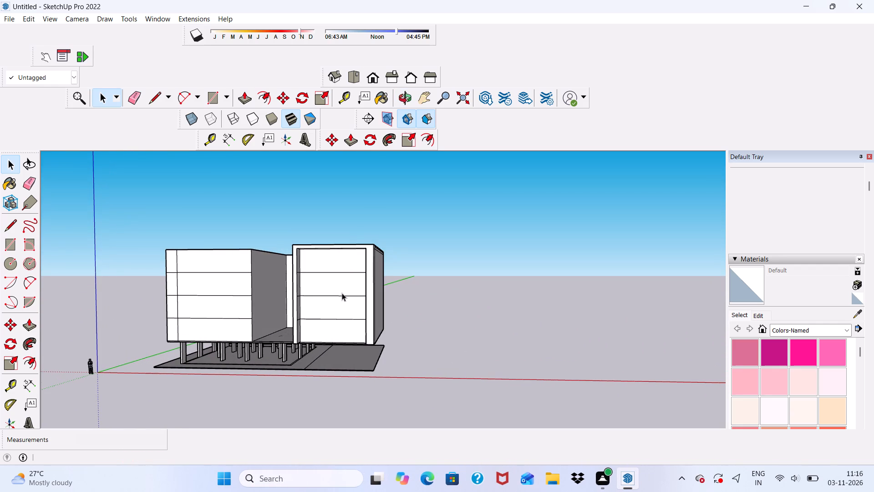
pyautogui.scroll(6, 337, 257)
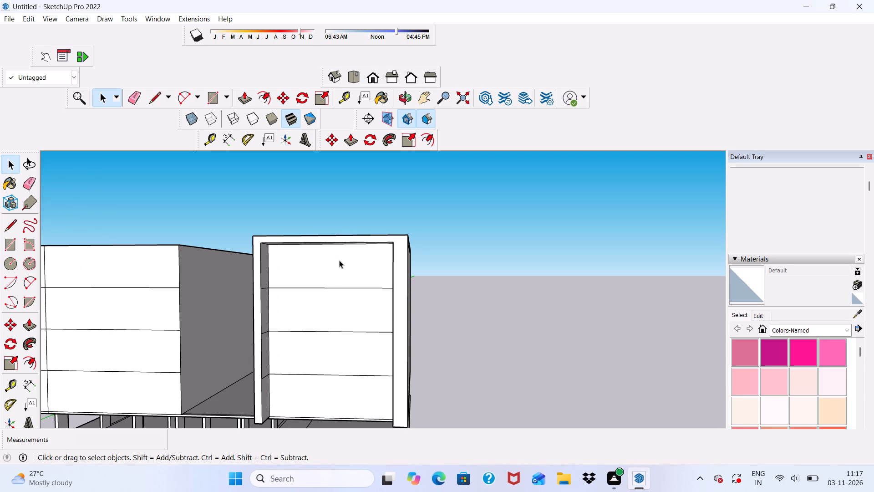
pyautogui.scroll(-3, 318, 247)
pyautogui.scroll(1, 282, 206)
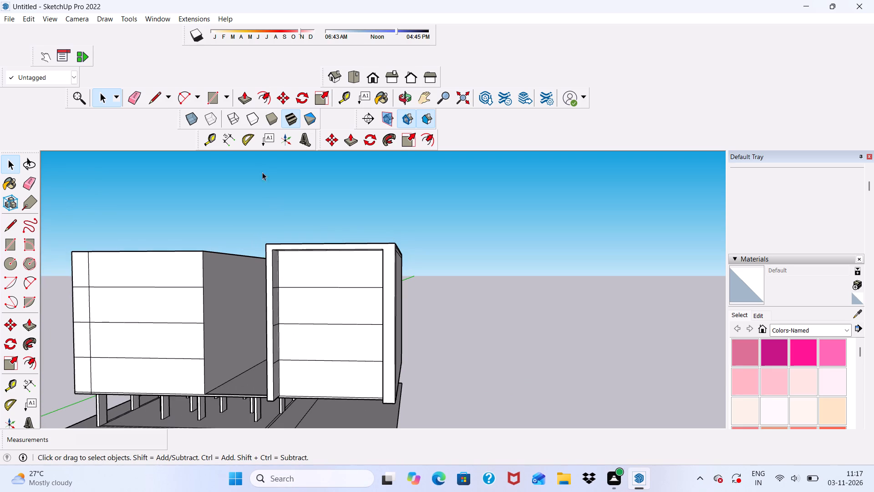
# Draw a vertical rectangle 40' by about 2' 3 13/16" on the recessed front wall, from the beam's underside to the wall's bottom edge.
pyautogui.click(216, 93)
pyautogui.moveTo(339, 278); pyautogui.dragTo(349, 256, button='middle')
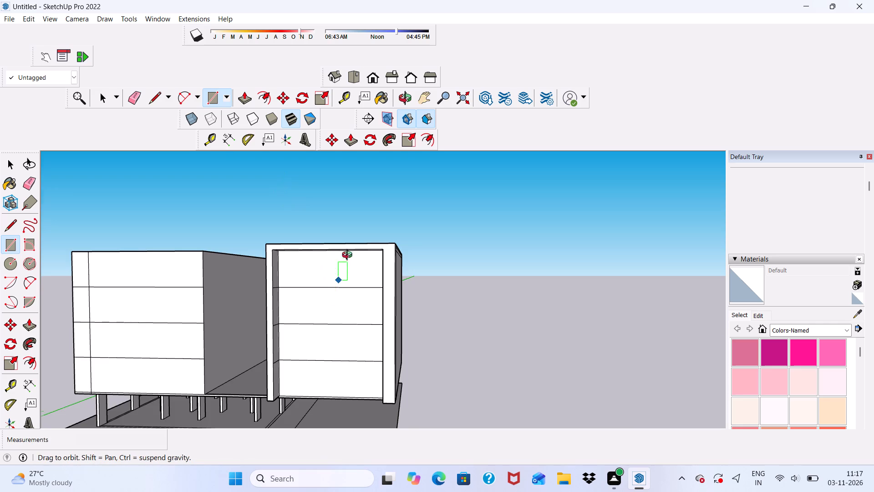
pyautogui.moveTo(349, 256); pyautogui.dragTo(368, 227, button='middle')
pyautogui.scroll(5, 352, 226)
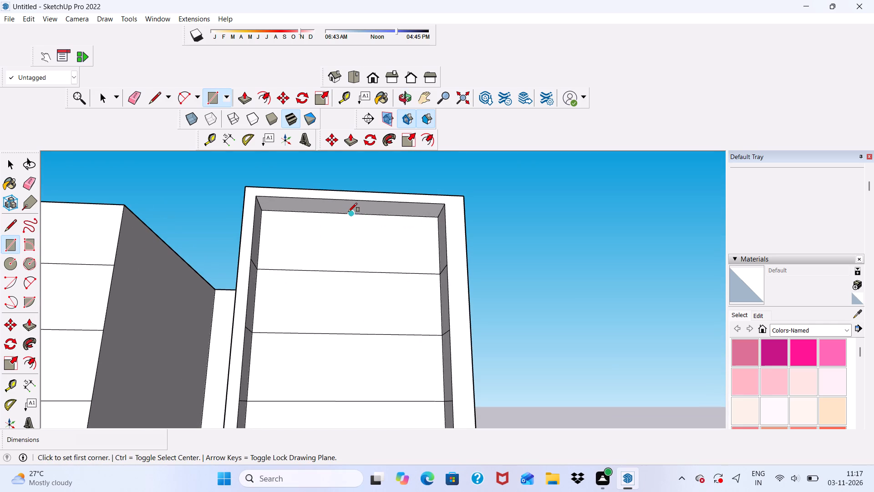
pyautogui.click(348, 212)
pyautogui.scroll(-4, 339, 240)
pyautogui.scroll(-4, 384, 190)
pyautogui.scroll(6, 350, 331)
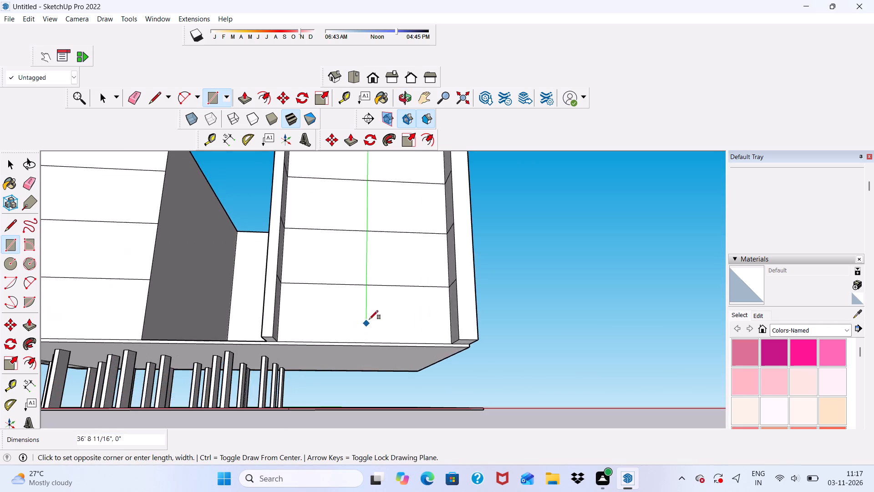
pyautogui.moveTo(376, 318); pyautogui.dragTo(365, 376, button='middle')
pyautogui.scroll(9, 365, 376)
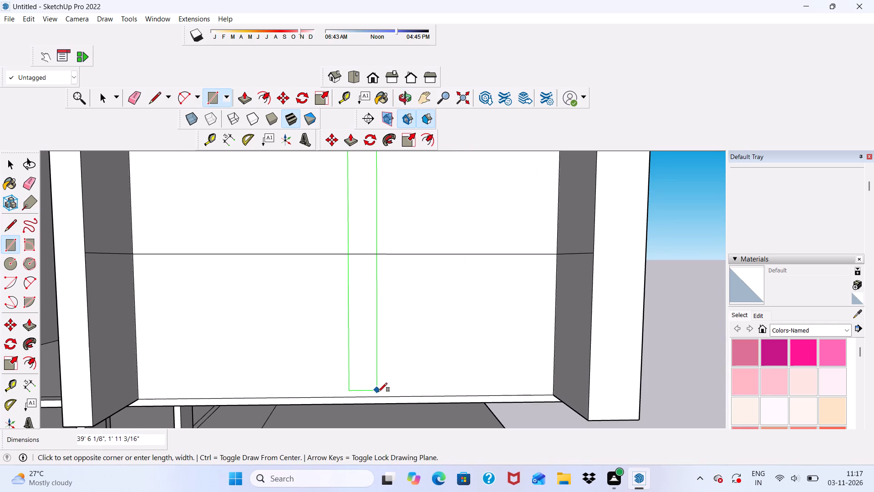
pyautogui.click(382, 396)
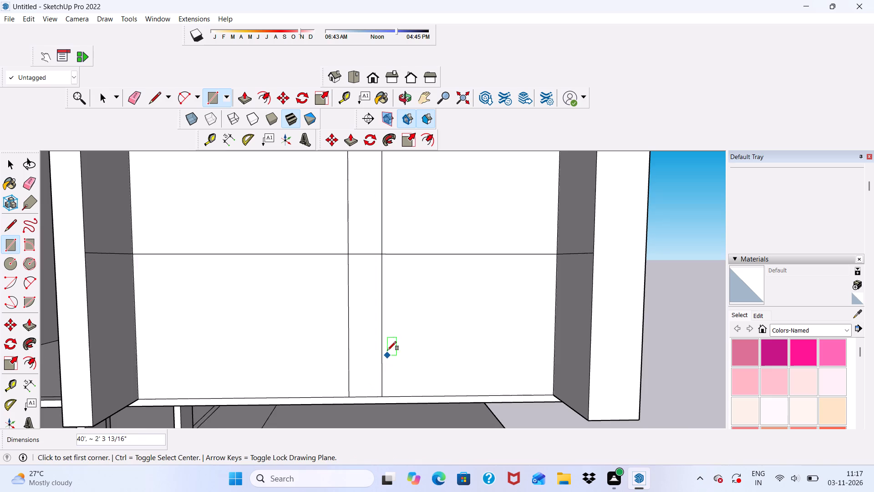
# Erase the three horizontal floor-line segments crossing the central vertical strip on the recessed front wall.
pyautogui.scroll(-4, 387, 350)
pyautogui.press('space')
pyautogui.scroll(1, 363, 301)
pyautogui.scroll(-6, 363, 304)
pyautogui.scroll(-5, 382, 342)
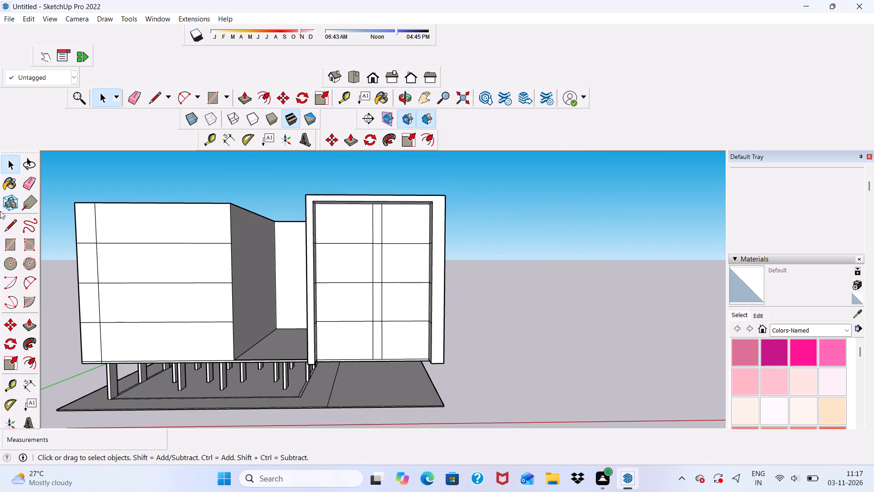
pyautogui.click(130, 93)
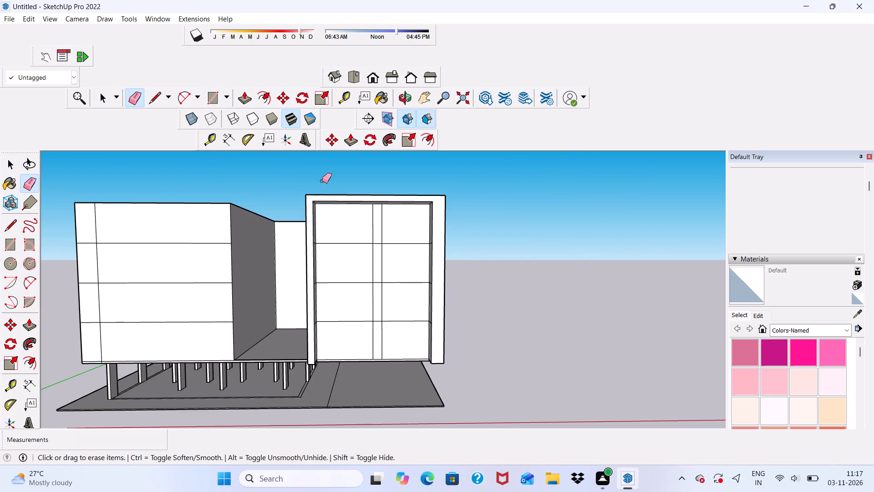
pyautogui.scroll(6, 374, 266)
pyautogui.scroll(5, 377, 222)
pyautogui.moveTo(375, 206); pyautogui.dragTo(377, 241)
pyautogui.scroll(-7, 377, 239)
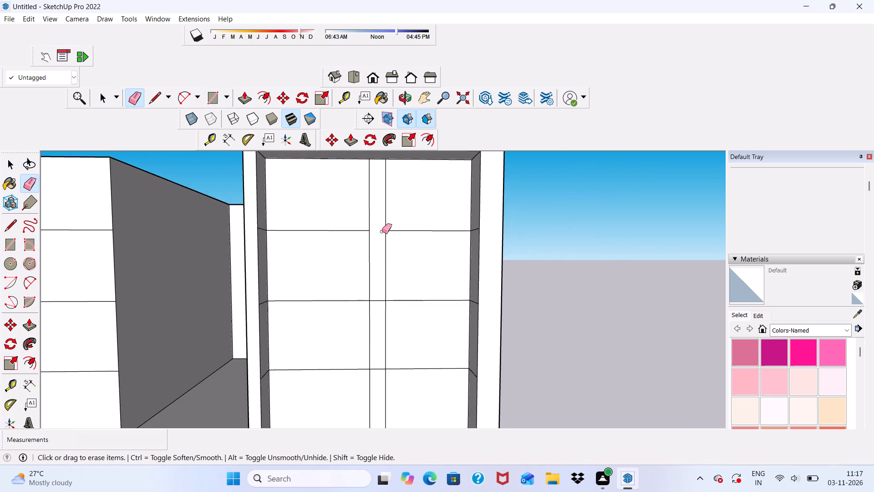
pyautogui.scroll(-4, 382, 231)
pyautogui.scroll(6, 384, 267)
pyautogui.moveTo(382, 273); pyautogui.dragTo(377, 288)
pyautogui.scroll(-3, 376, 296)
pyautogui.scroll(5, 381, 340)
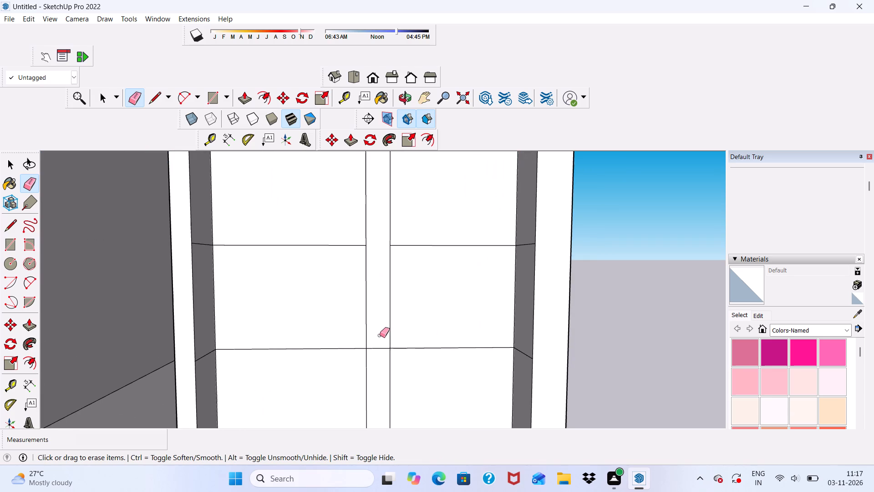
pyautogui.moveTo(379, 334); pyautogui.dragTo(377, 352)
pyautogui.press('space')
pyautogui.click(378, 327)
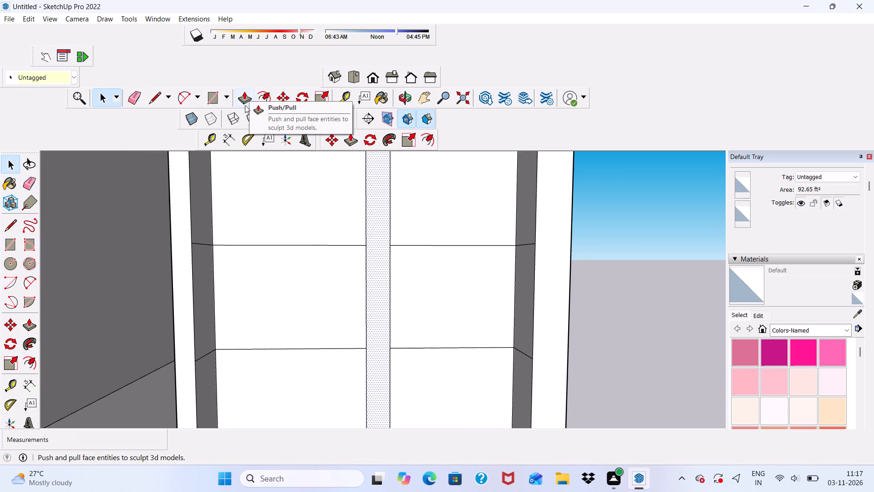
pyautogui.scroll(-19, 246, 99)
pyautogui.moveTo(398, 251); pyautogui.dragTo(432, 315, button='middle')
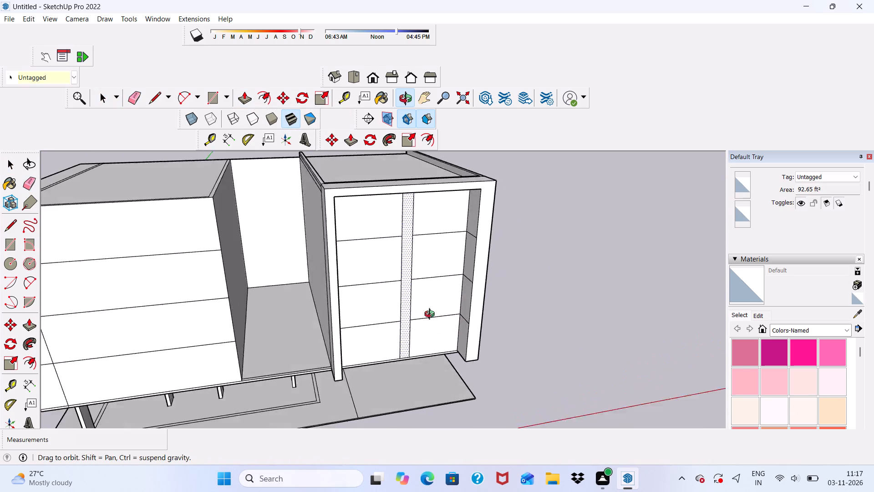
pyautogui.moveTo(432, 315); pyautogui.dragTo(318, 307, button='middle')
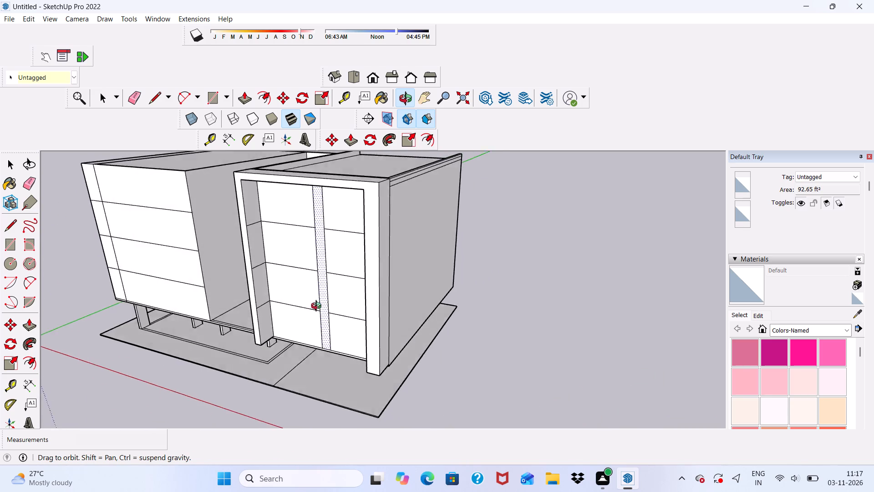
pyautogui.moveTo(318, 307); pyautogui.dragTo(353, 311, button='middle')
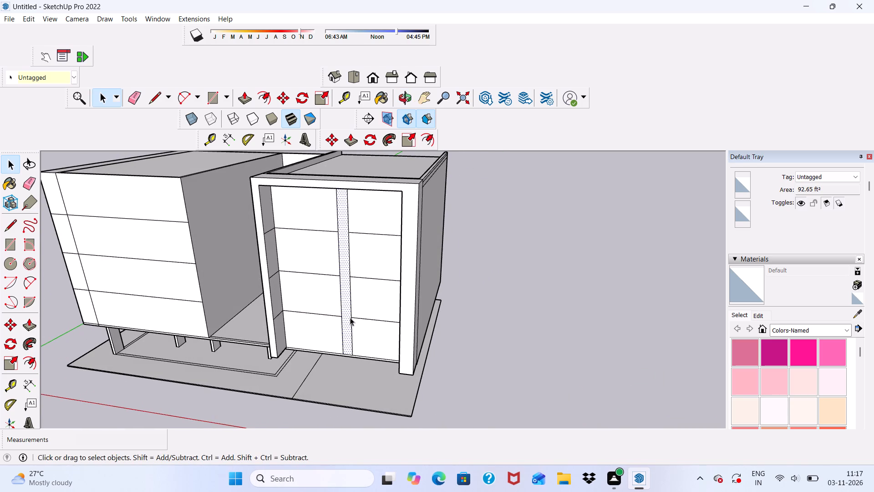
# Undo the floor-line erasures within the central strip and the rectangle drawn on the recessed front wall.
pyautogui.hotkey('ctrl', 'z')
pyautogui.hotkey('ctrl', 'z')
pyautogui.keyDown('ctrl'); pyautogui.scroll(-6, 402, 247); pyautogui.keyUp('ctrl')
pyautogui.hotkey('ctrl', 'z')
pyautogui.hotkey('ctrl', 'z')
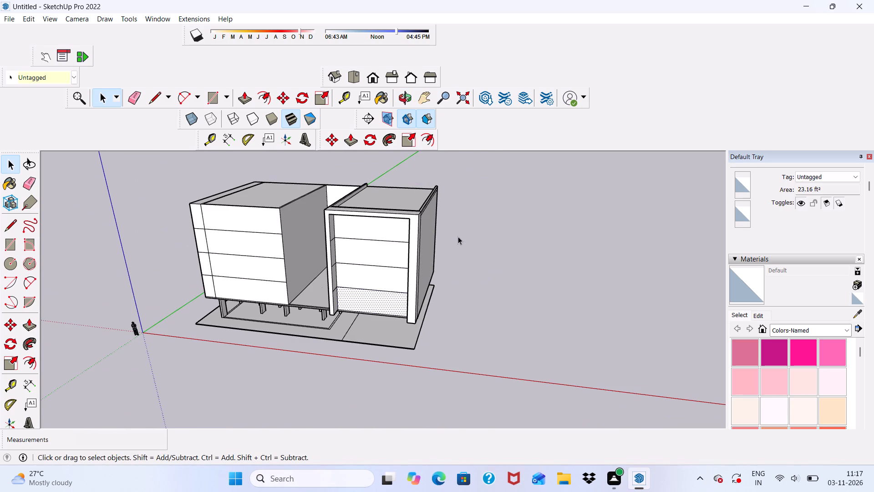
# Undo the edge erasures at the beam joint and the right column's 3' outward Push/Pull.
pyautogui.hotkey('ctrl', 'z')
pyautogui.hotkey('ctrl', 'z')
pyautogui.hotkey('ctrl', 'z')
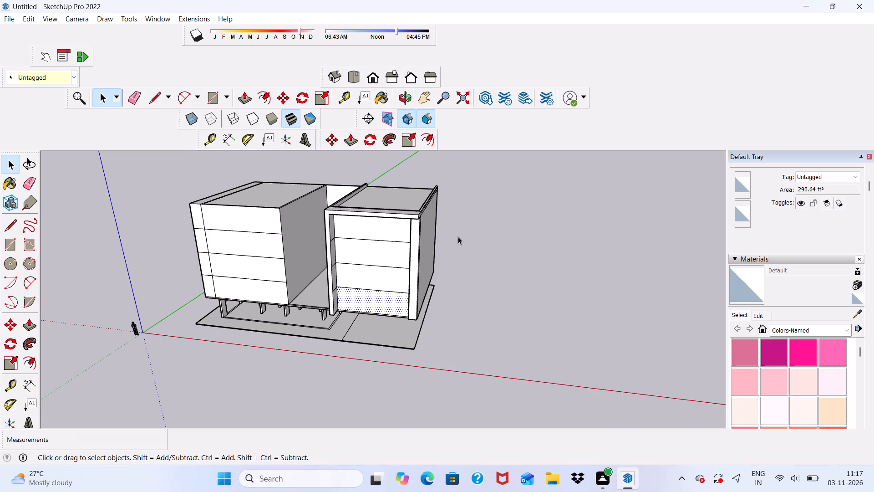
# Undo the 3' projection of the left column and beam, and the edits that formed the top beam.
pyautogui.hotkey('ctrl', 'z')
pyautogui.hotkey('ctrl', 'z')
pyautogui.hotkey('ctrl', 'z')
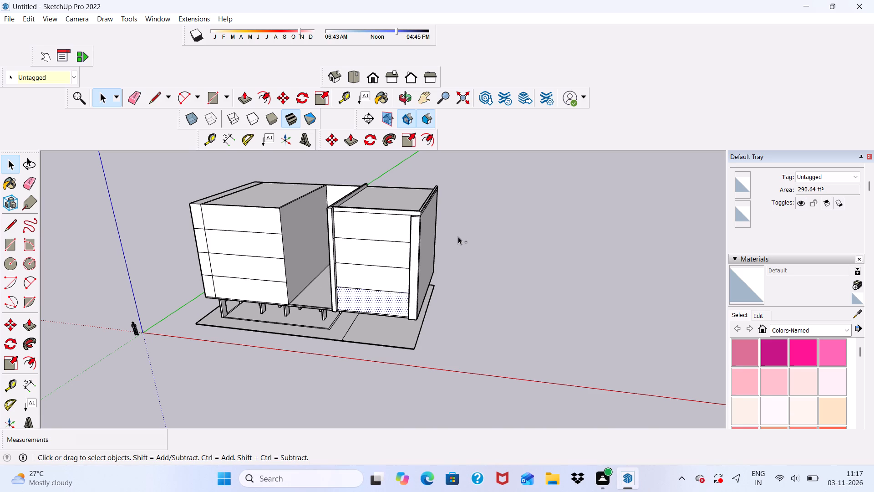
pyautogui.hotkey('ctrl', 'z')
pyautogui.hotkey('ctrl', 'z')
pyautogui.hotkey('ctrl', 'z')
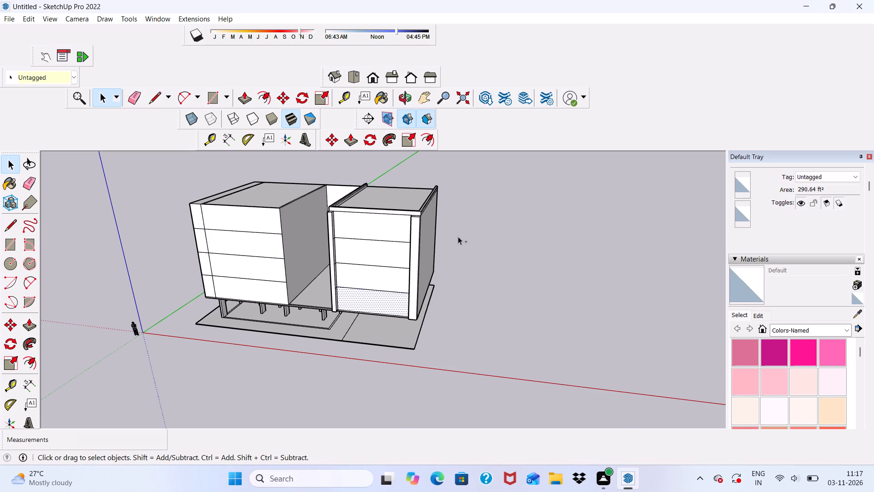
# Undo the earlier roof edge edits back to before the parapet walls were raised on the right block.
pyautogui.hotkey('ctrl', 'z')
pyautogui.hotkey('ctrl', 'z')
pyautogui.hotkey('ctrl', 'z')
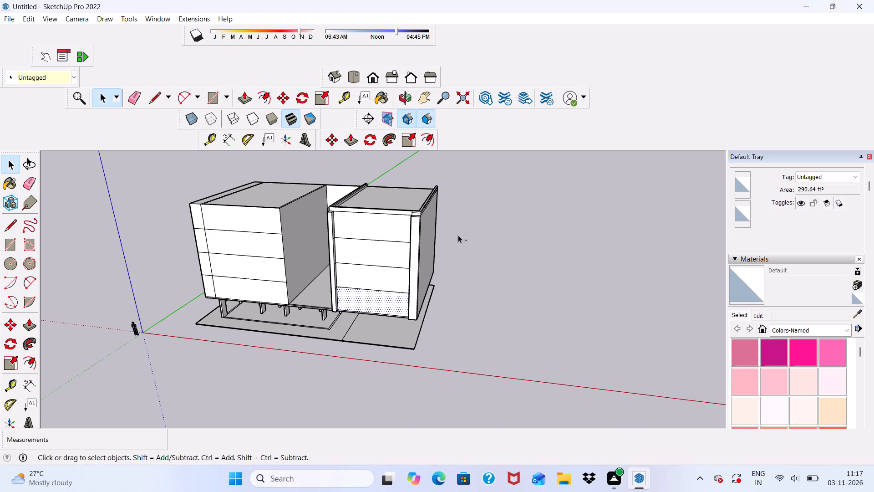
pyautogui.hotkey('ctrl', 'z')
pyautogui.hotkey('ctrl', 'z')
pyautogui.hotkey('ctrl', 'z')
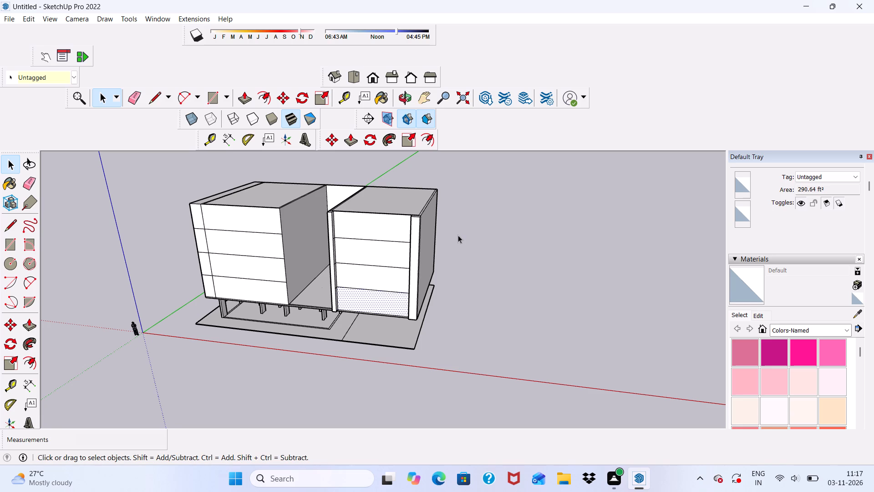
# Undo the last Push/Pull on the outer vertical strip of the right block's front facade.
pyautogui.press('z')
pyautogui.hotkey('ctrl', 'z')
pyautogui.press('z')
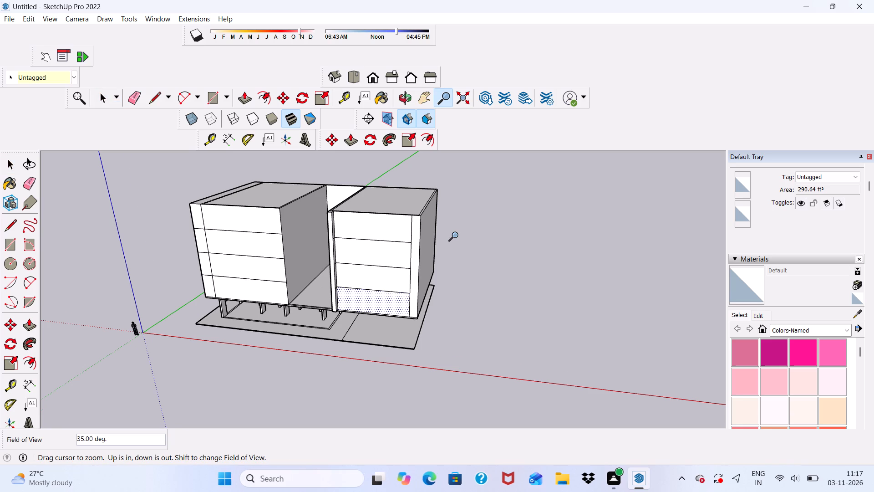
# Push/Pull the right block's outer side wall outward by 9".
pyautogui.scroll(-1, 457, 235)
pyautogui.moveTo(452, 256); pyautogui.dragTo(368, 255, button='middle')
pyautogui.press('space')
pyautogui.scroll(5, 401, 243)
pyautogui.click(384, 247)
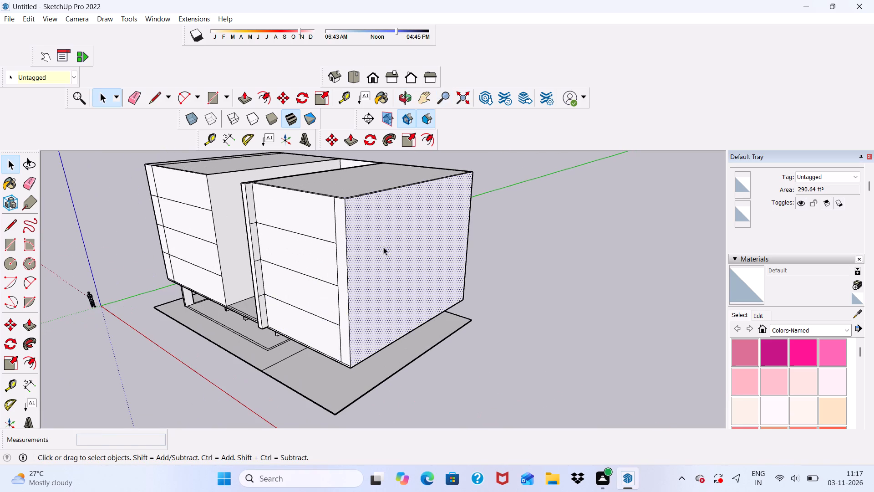
pyautogui.click(240, 95)
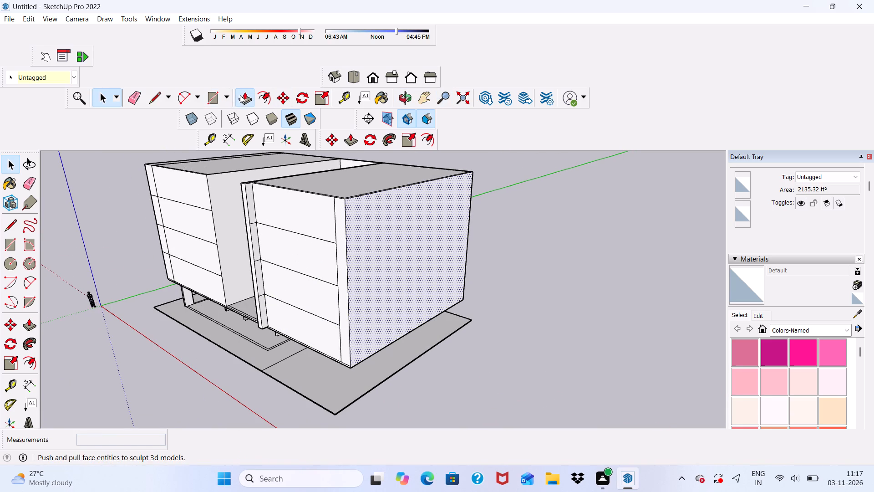
pyautogui.click(379, 279)
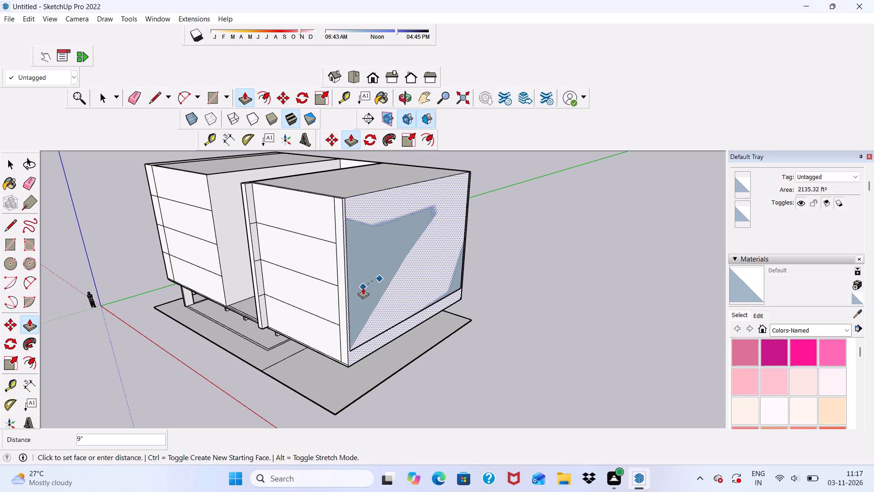
pyautogui.scroll(-2, 430, 297)
pyautogui.scroll(3, 391, 281)
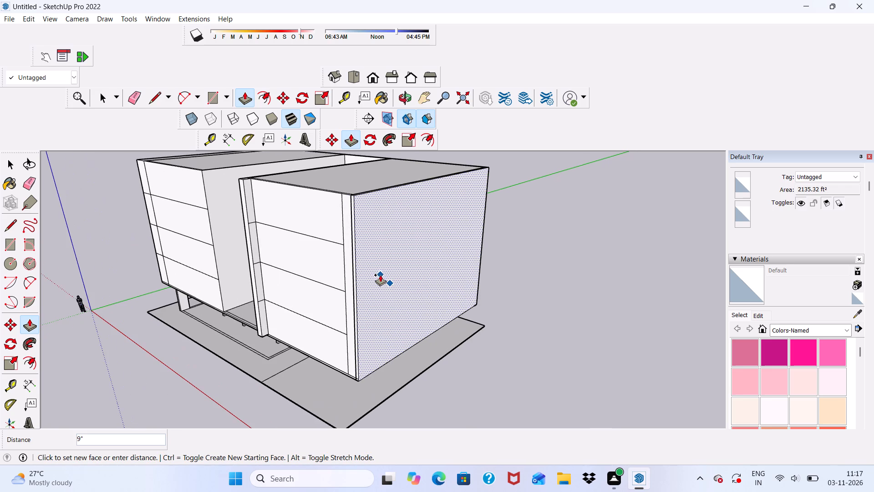
pyautogui.click(379, 272)
# Push/Pull the right block's outer side wall outward by about 11' 5" more to widen the block.
pyautogui.scroll(-5, 381, 281)
pyautogui.moveTo(380, 295); pyautogui.dragTo(393, 351, button='middle')
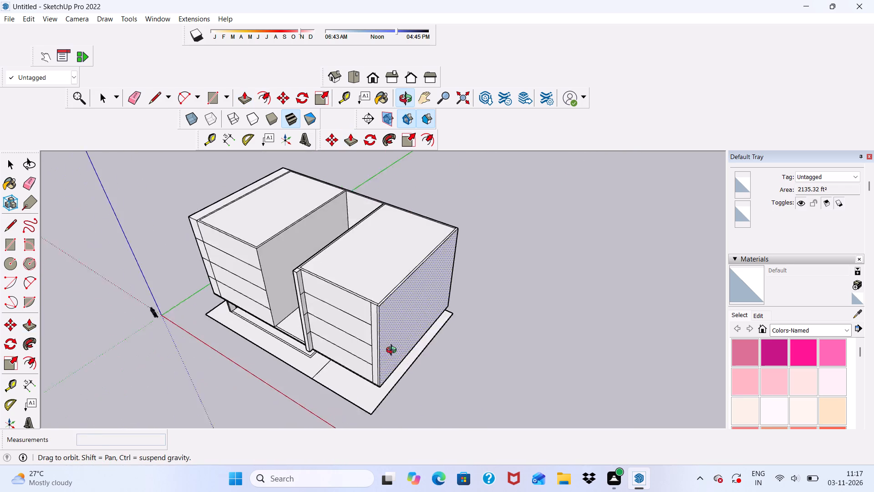
pyautogui.moveTo(393, 351); pyautogui.dragTo(370, 354, button='middle')
pyautogui.scroll(20, 357, 306)
pyautogui.scroll(3, 357, 306)
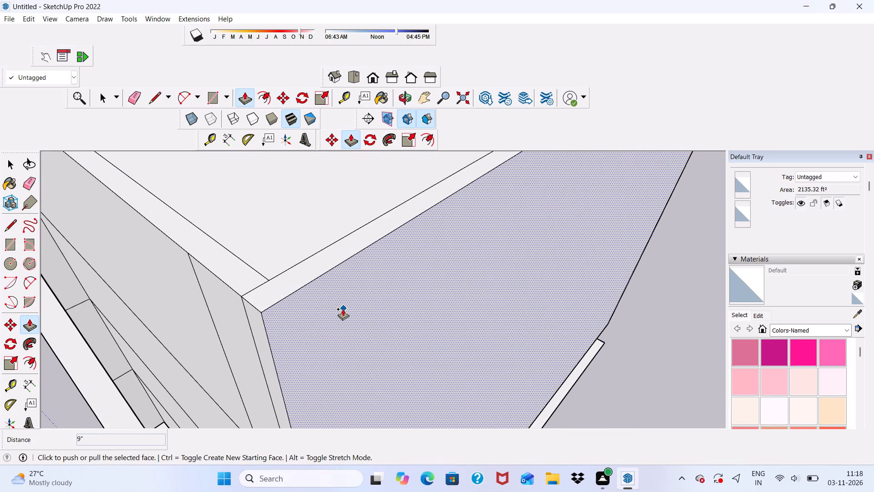
pyautogui.click(343, 308)
pyautogui.scroll(-5, 393, 250)
pyautogui.scroll(-6, 448, 239)
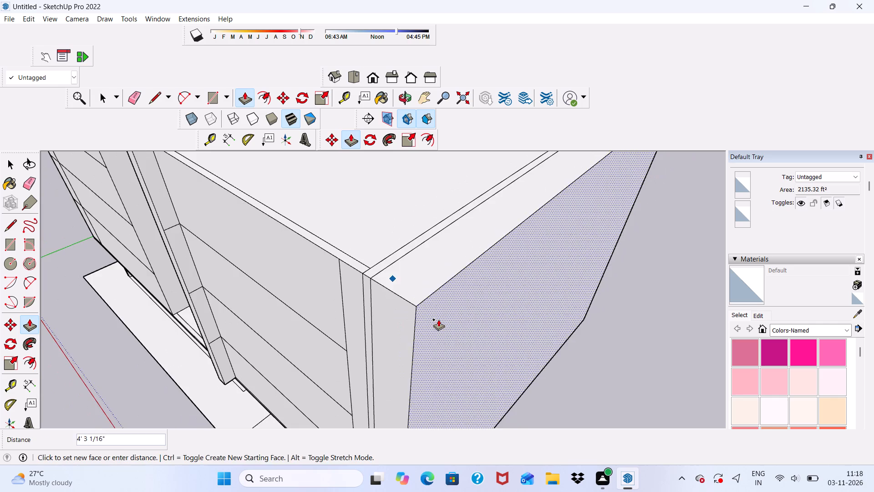
pyautogui.moveTo(442, 319); pyautogui.dragTo(569, 172, button='middle')
pyautogui.scroll(-3, 541, 203)
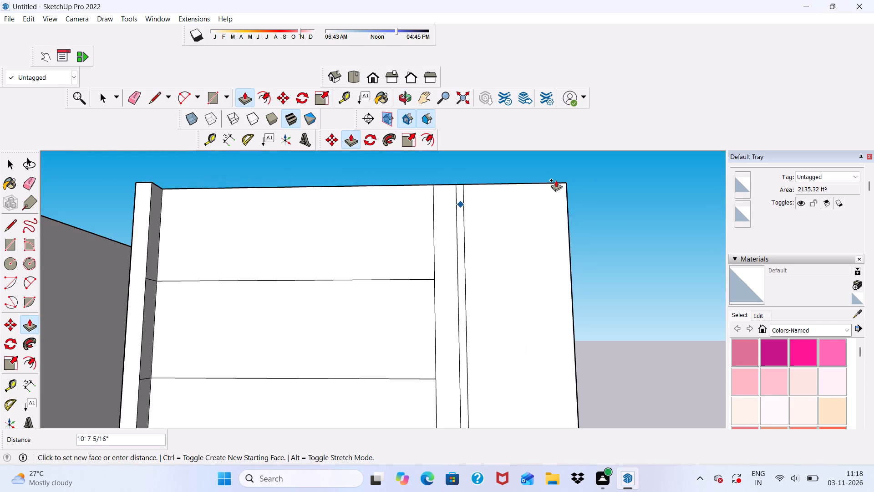
pyautogui.scroll(-9, 549, 180)
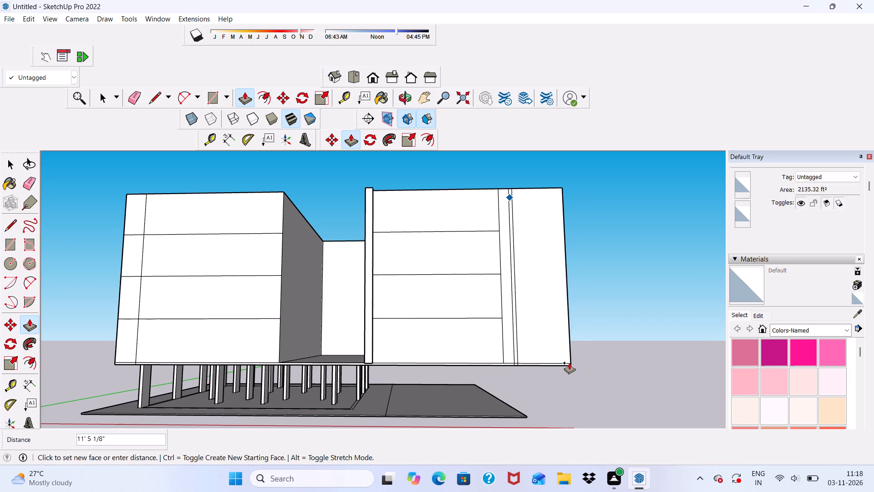
pyautogui.click(568, 363)
pyautogui.scroll(1, 562, 340)
pyautogui.scroll(-5, 543, 289)
pyautogui.press('space')
pyautogui.moveTo(543, 302); pyautogui.dragTo(543, 306, button='middle')
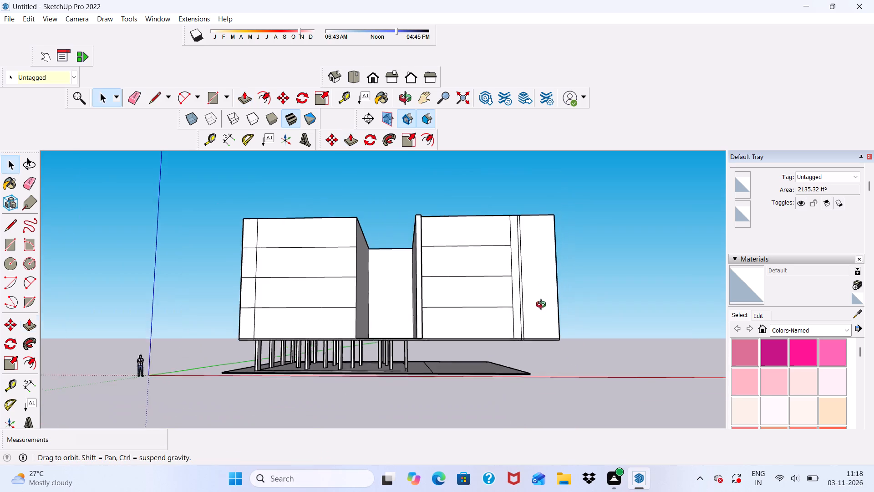
pyautogui.moveTo(543, 306); pyautogui.dragTo(475, 366, button='middle')
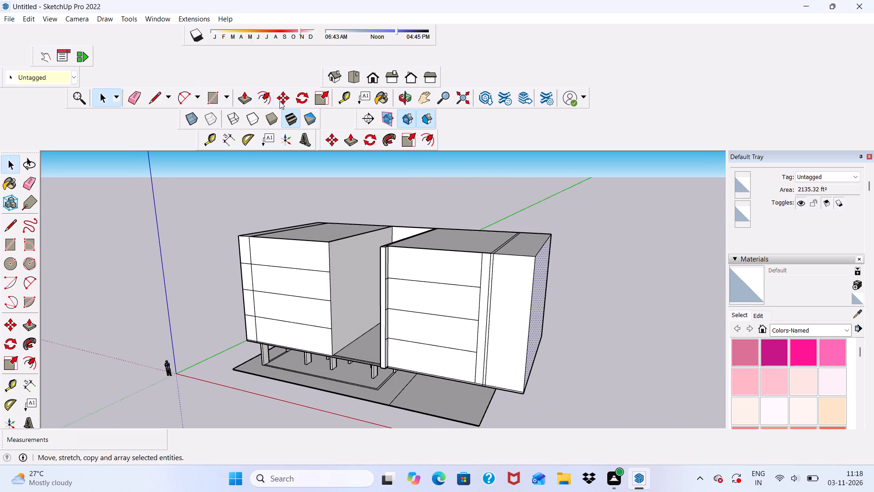
# Erase the two leftover vertical edges where the extension meets the right block's front face, and undo the extra erasure.
pyautogui.click(136, 90)
pyautogui.scroll(-2, 243, 187)
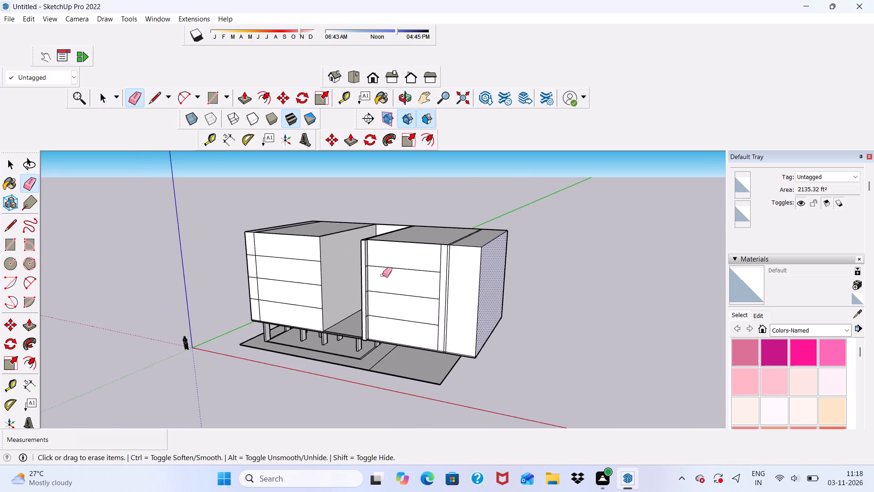
pyautogui.moveTo(401, 275); pyautogui.dragTo(467, 256, button='middle')
pyautogui.scroll(5, 496, 266)
pyautogui.moveTo(473, 231); pyautogui.dragTo(480, 241)
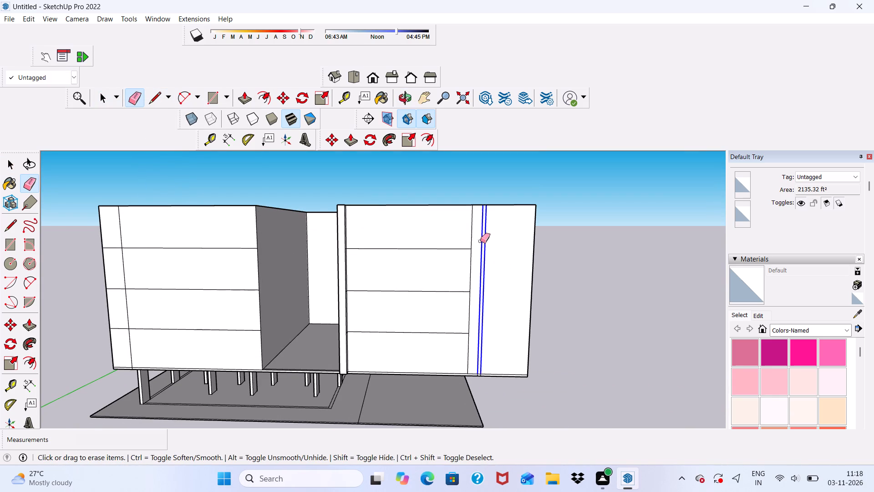
pyautogui.moveTo(480, 241); pyautogui.dragTo(476, 253)
pyautogui.click(478, 253)
pyautogui.moveTo(467, 232); pyautogui.dragTo(475, 237)
pyautogui.hotkey('ctrl', 'z')
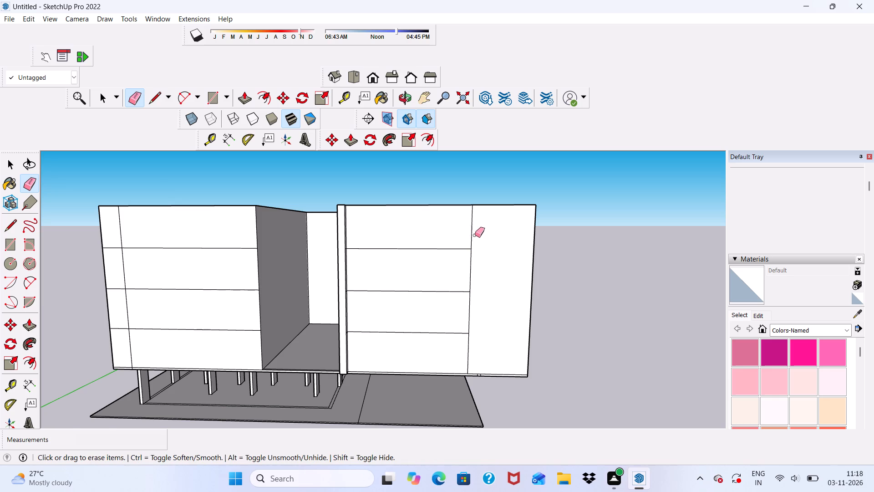
pyautogui.scroll(-5, 478, 236)
pyautogui.scroll(-1, 509, 285)
pyautogui.press('space')
# Draw a narrow full-height rectangle on the right block's front, from the top of the remaining vertical line inward to the bottom edge.
pyautogui.moveTo(497, 272); pyautogui.dragTo(496, 230, button='middle')
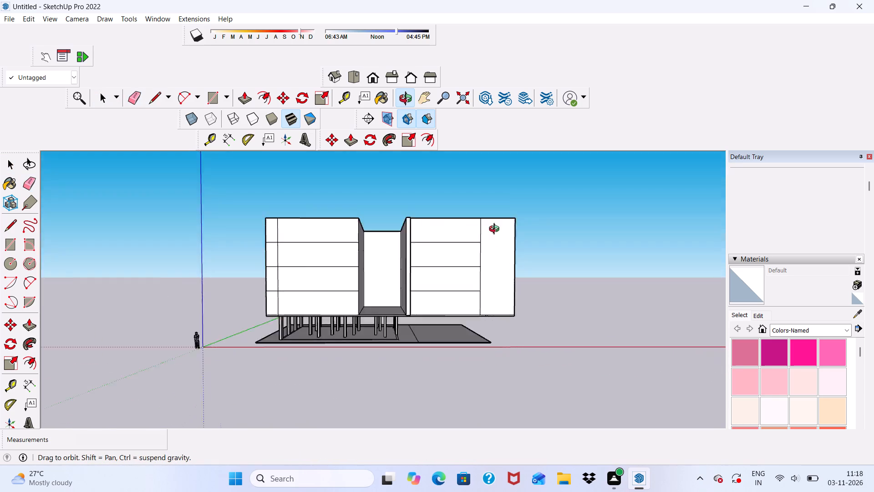
pyautogui.moveTo(496, 230); pyautogui.dragTo(485, 232, button='middle')
pyautogui.moveTo(483, 218); pyautogui.dragTo(482, 199, button='middle')
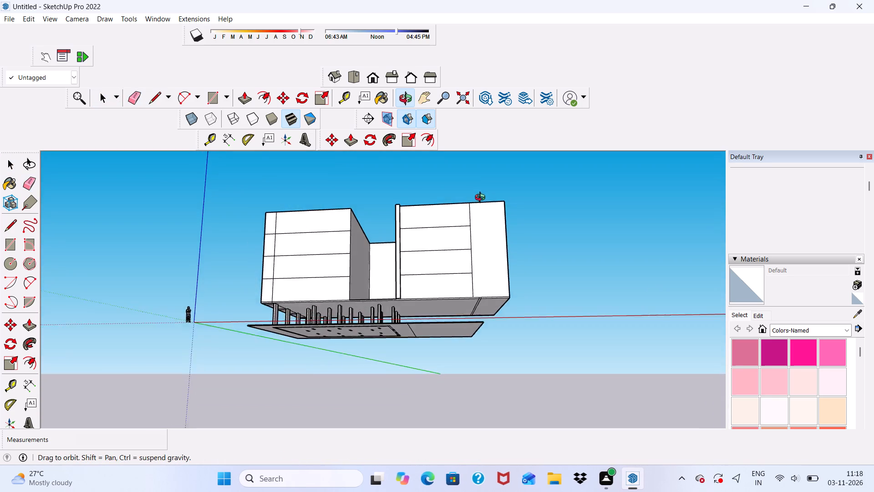
pyautogui.moveTo(482, 199); pyautogui.dragTo(461, 222, button='middle')
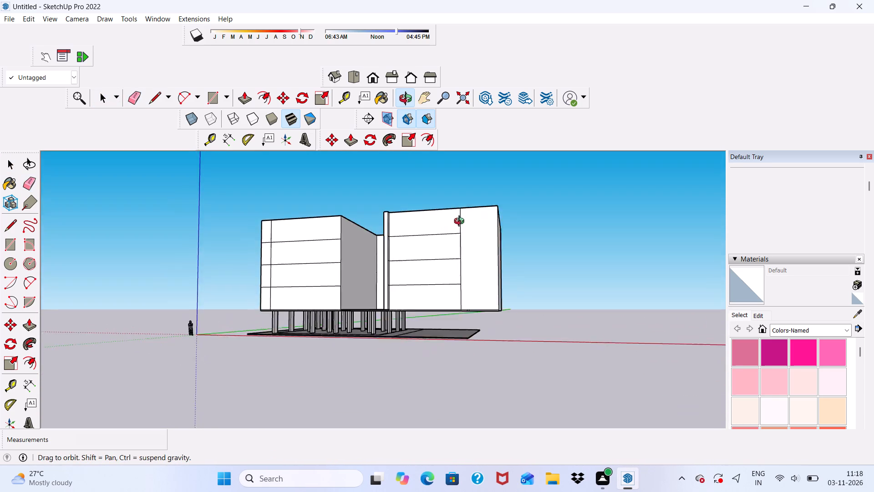
pyautogui.moveTo(461, 222); pyautogui.dragTo(503, 239, button='middle')
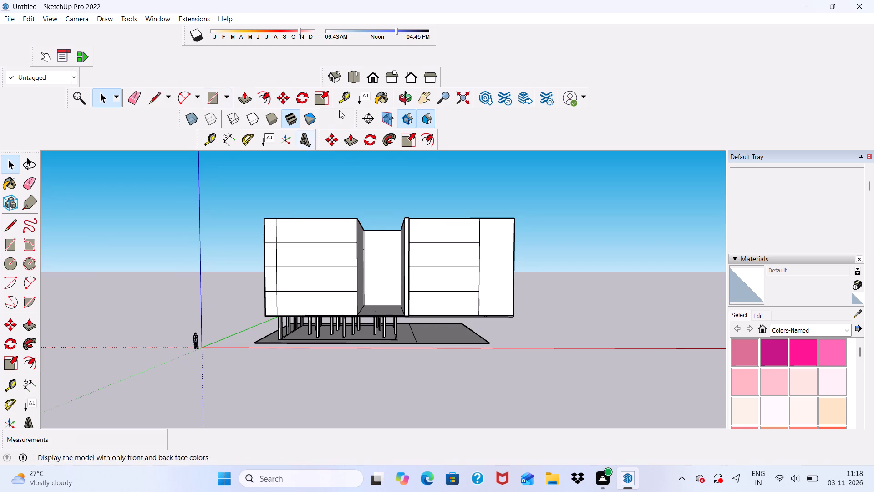
pyautogui.click(216, 102)
pyautogui.scroll(4, 511, 244)
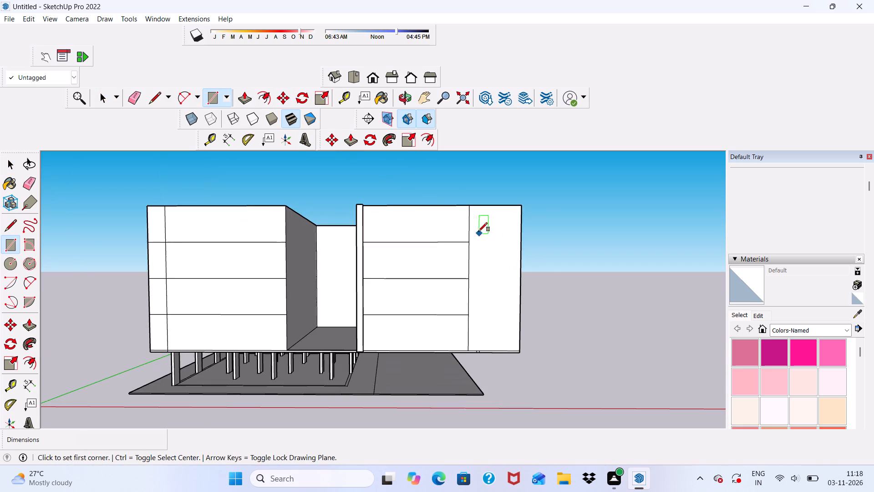
pyautogui.scroll(5, 474, 220)
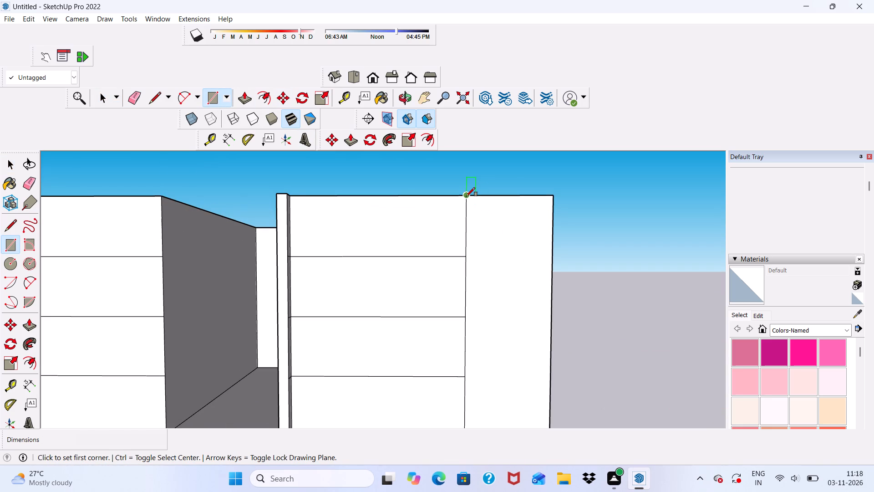
pyautogui.click(466, 196)
pyautogui.scroll(-2, 449, 227)
pyautogui.scroll(-6, 437, 190)
pyautogui.scroll(1, 438, 256)
pyautogui.scroll(2, 444, 307)
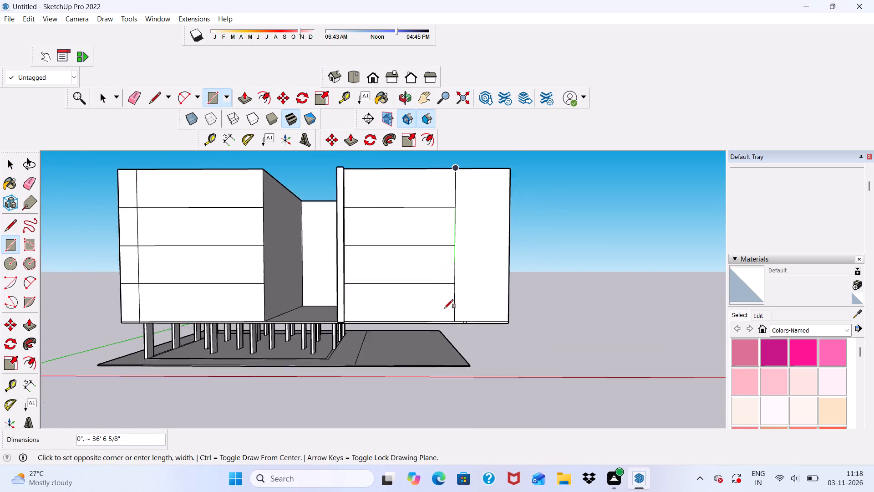
pyautogui.scroll(9, 444, 308)
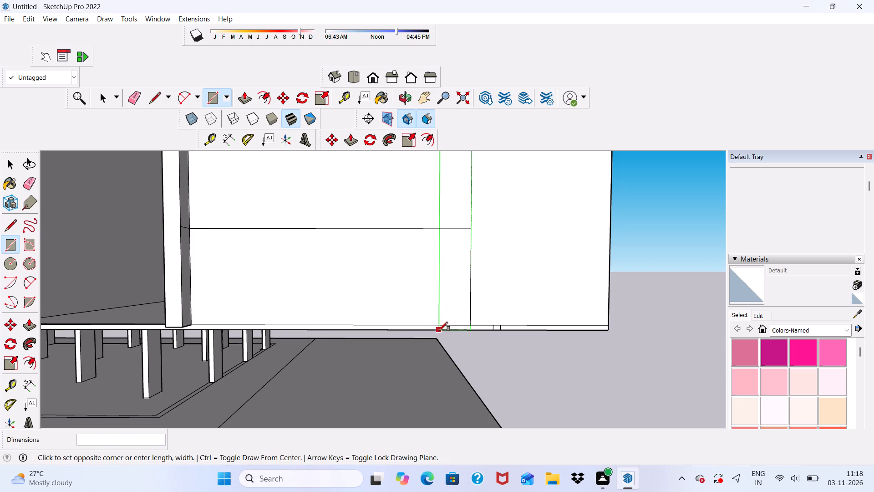
pyautogui.click(440, 329)
# Draw a second narrow vertical rectangle, 40' tall, on the right block's front, further inward from the first strip.
pyautogui.scroll(-20, 442, 245)
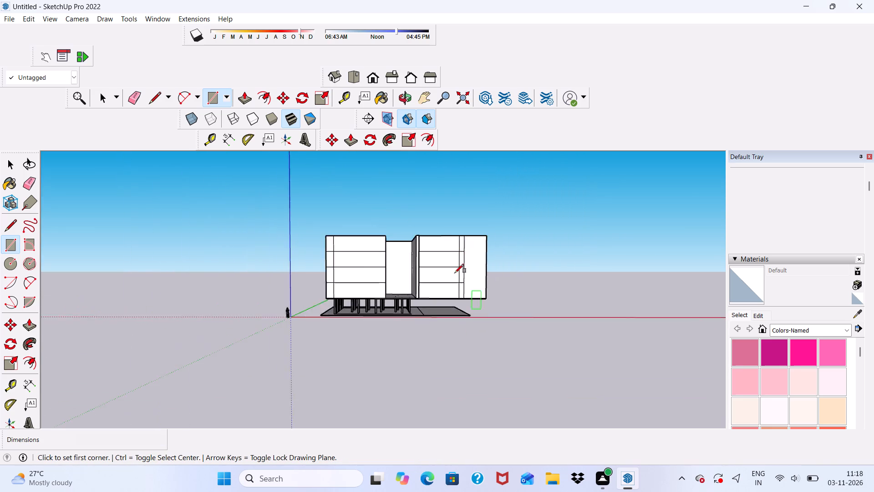
pyautogui.scroll(11, 437, 239)
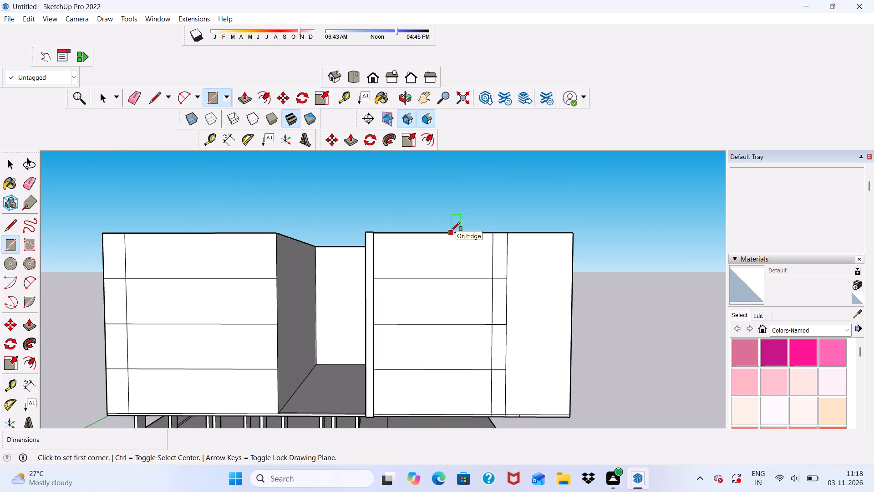
pyautogui.click(451, 231)
pyautogui.scroll(-4, 451, 265)
pyautogui.scroll(4, 455, 354)
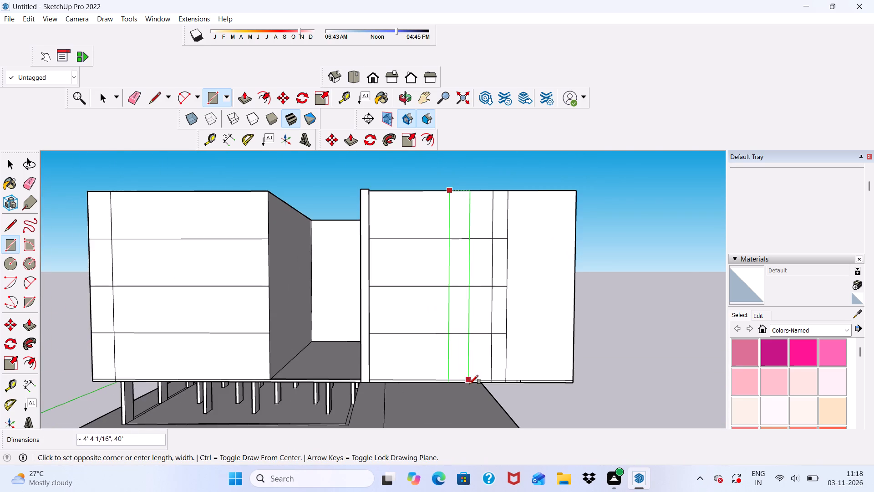
pyautogui.scroll(6, 471, 384)
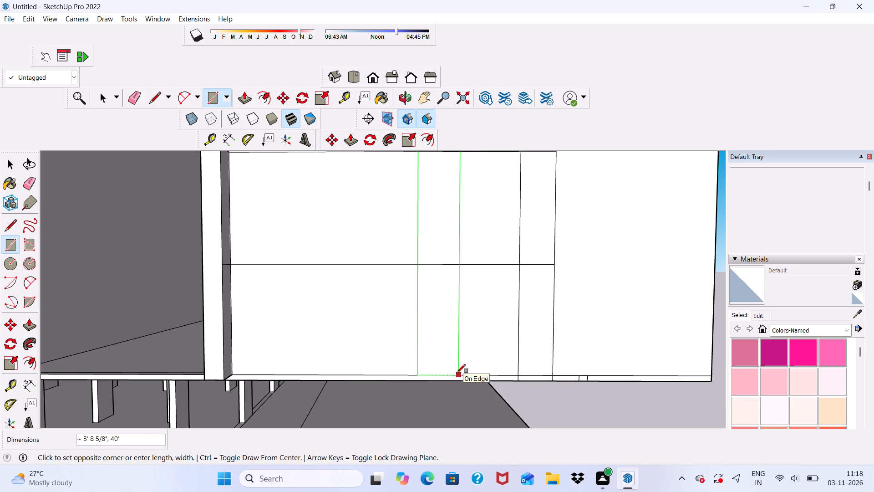
pyautogui.click(454, 373)
# Erase the three floor-line segments crossing the outer vertical strip on the right block's front.
pyautogui.scroll(-14, 447, 350)
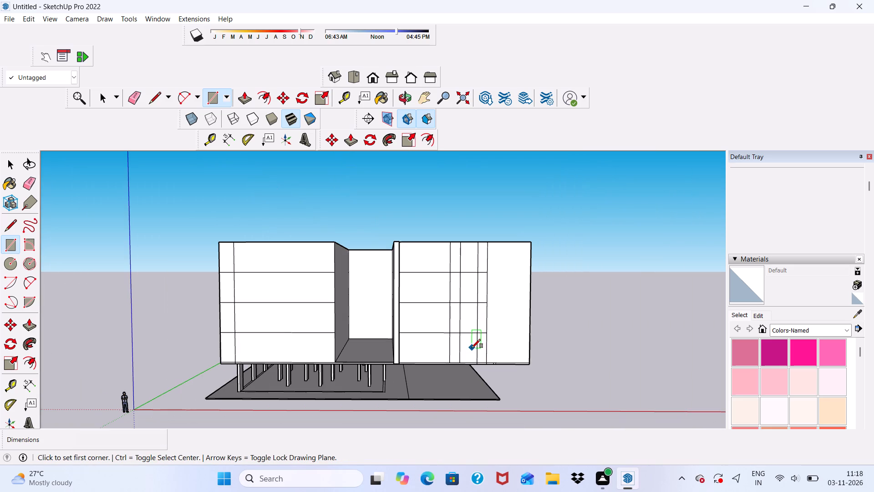
pyautogui.moveTo(450, 337); pyautogui.dragTo(443, 349, button='middle')
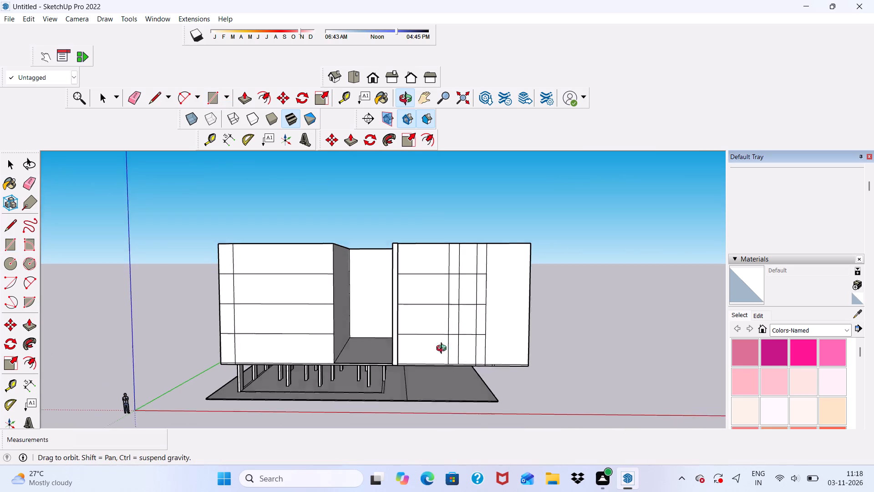
pyautogui.moveTo(443, 349); pyautogui.dragTo(427, 390, button='middle')
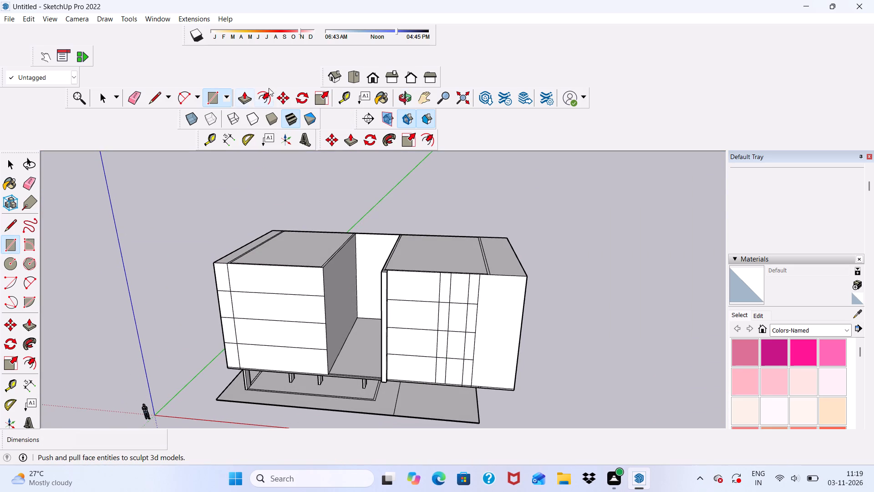
pyautogui.click(135, 101)
pyautogui.scroll(12, 487, 320)
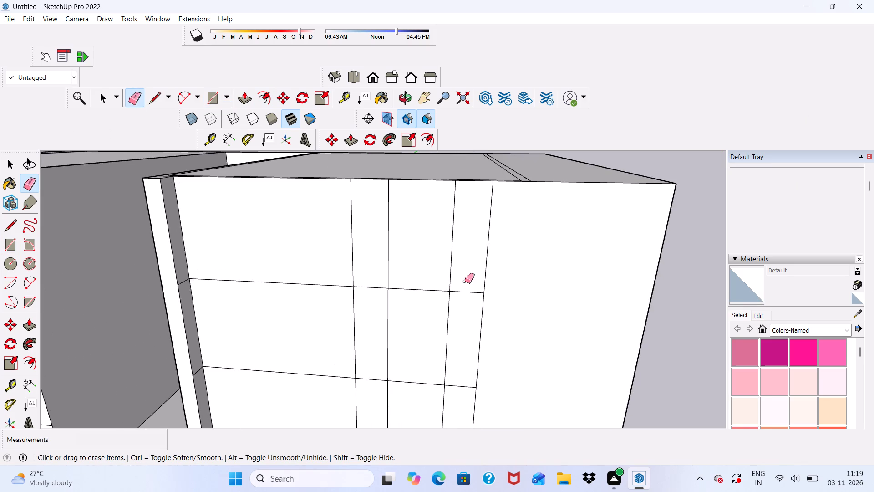
pyautogui.moveTo(465, 281); pyautogui.dragTo(464, 304)
pyautogui.scroll(-5, 459, 263)
pyautogui.scroll(6, 467, 333)
pyautogui.moveTo(455, 321); pyautogui.dragTo(439, 348)
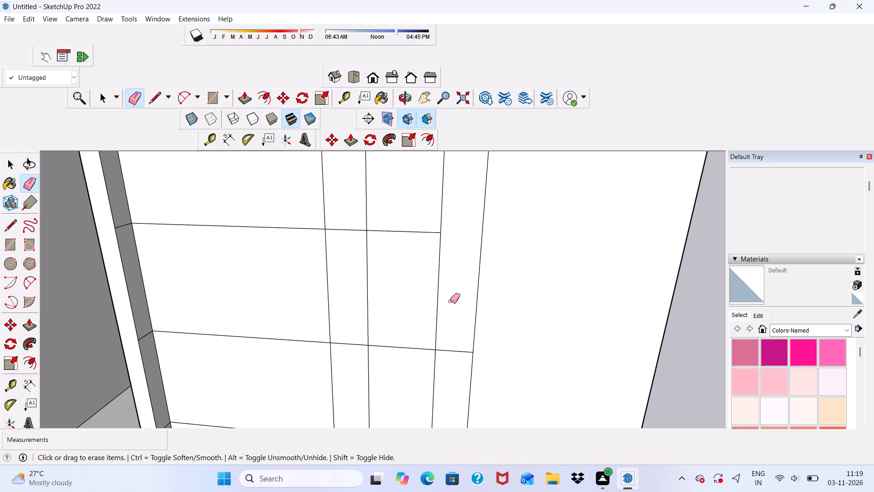
pyautogui.moveTo(449, 312); pyautogui.dragTo(446, 380)
pyautogui.scroll(-15, 464, 264)
pyautogui.moveTo(472, 303); pyautogui.dragTo(476, 264, button='middle')
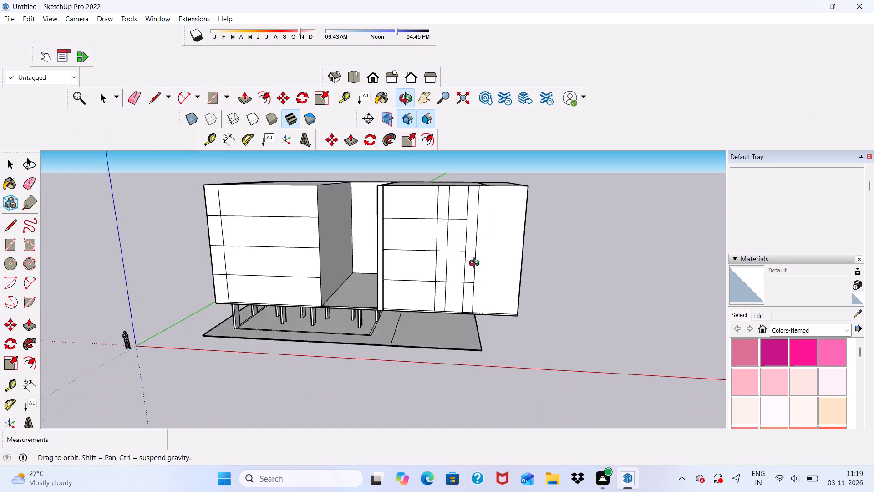
pyautogui.moveTo(476, 264); pyautogui.dragTo(480, 246, button='middle')
pyautogui.scroll(10, 481, 248)
pyautogui.moveTo(463, 262); pyautogui.dragTo(465, 271)
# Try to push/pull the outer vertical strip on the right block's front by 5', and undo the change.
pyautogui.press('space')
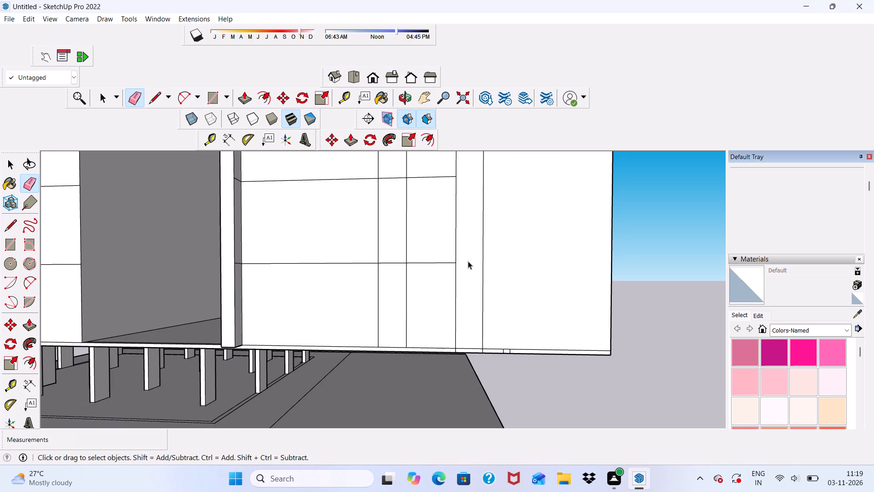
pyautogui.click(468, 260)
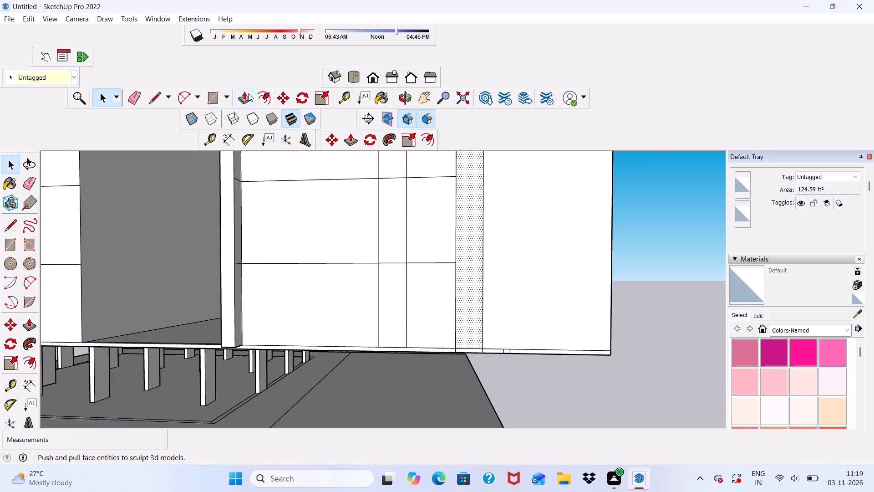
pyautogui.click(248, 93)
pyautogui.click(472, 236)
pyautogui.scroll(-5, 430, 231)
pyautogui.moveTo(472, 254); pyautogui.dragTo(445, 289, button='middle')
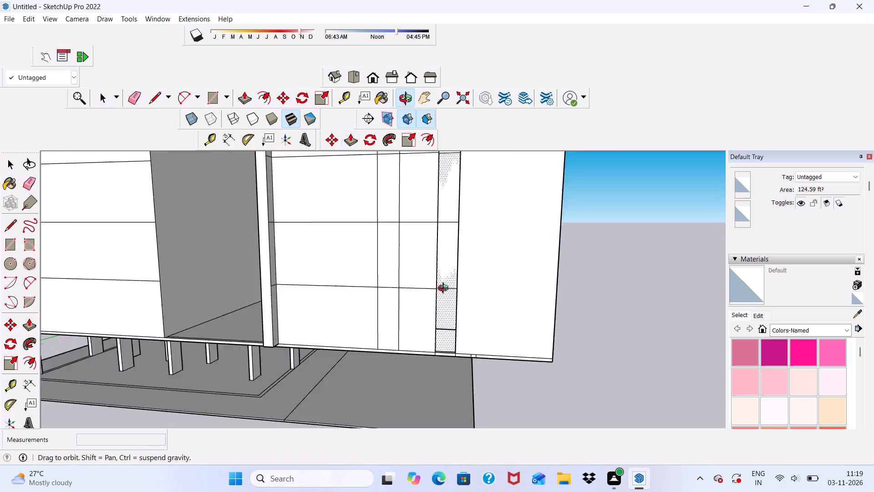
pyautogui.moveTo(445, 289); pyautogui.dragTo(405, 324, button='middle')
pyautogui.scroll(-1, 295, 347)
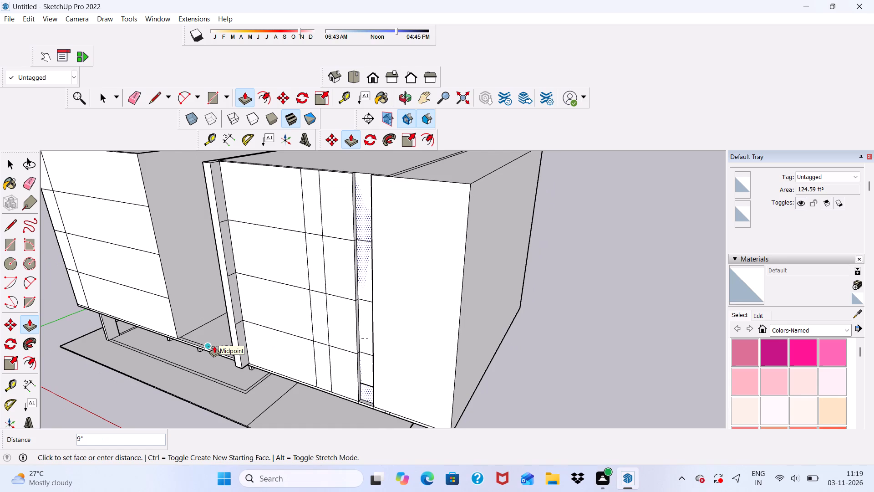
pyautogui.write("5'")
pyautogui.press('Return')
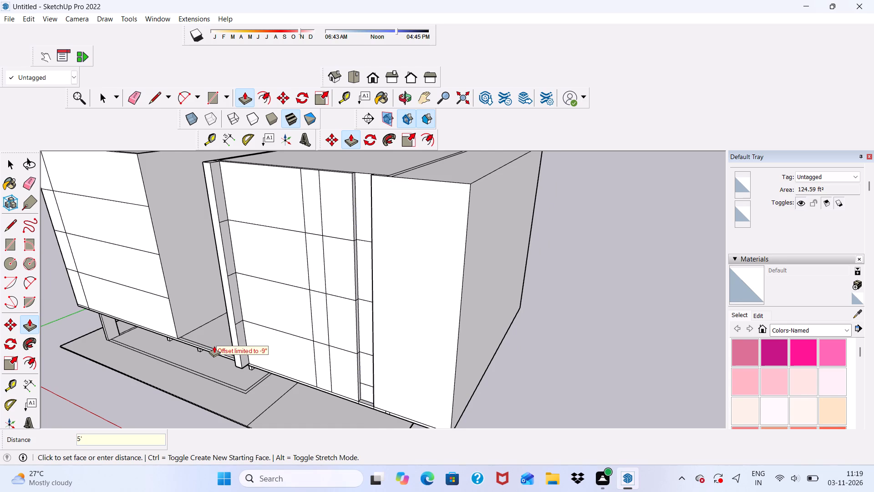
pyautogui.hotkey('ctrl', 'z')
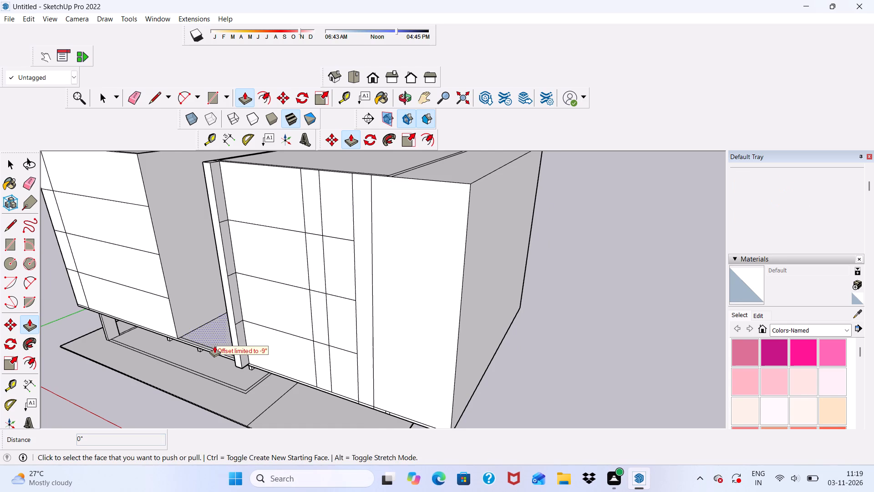
# Pull the outer vertical strip on the right block's front outward 4' to form a projecting column.
pyautogui.click(366, 243)
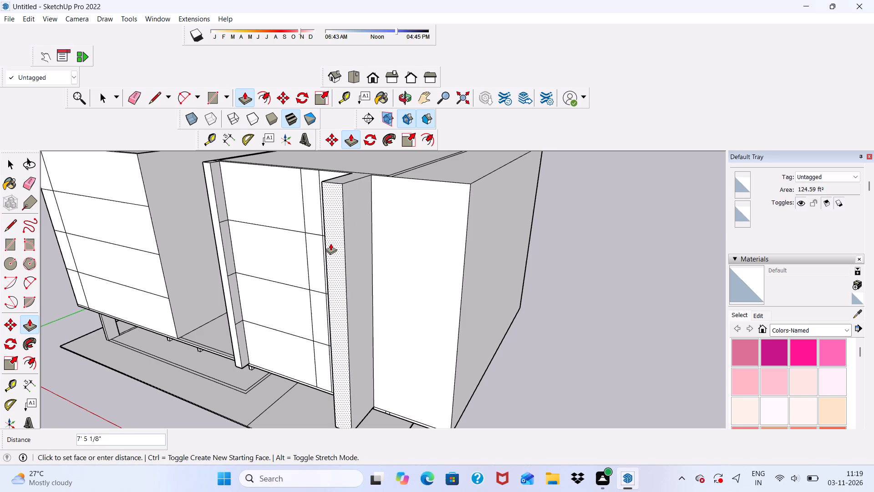
pyautogui.write("4'")
pyautogui.press('Return')
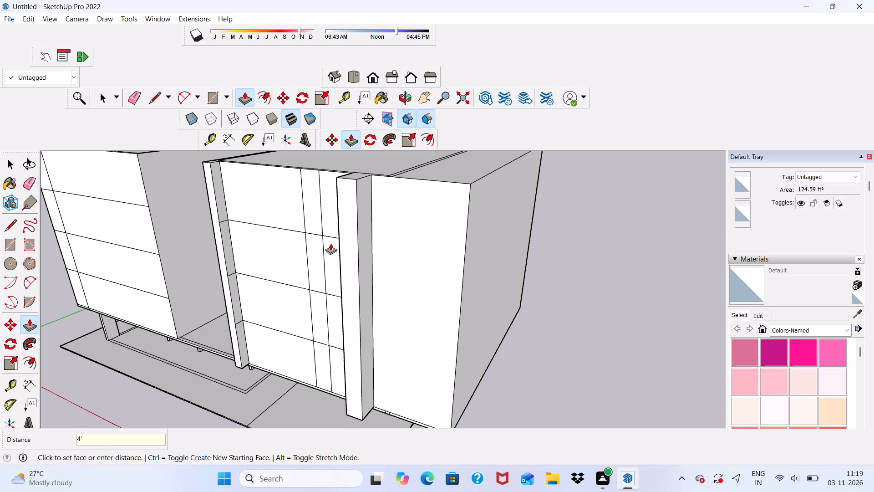
# Push the four wide floor panels between the gap-side column and the inner strip back 9", one floor at a time.
pyautogui.scroll(-4, 334, 264)
pyautogui.moveTo(297, 256); pyautogui.dragTo(373, 281, button='middle')
pyautogui.scroll(3, 369, 248)
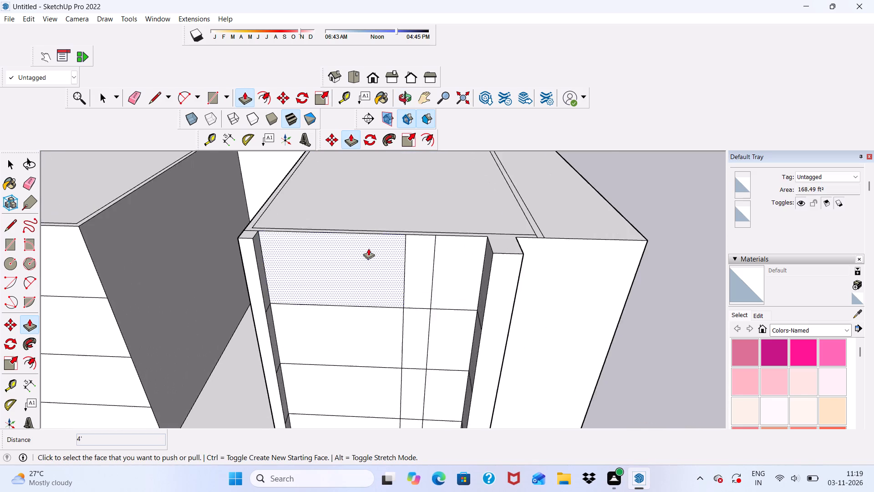
pyautogui.scroll(5, 368, 248)
pyautogui.moveTo(342, 274); pyautogui.dragTo(347, 267)
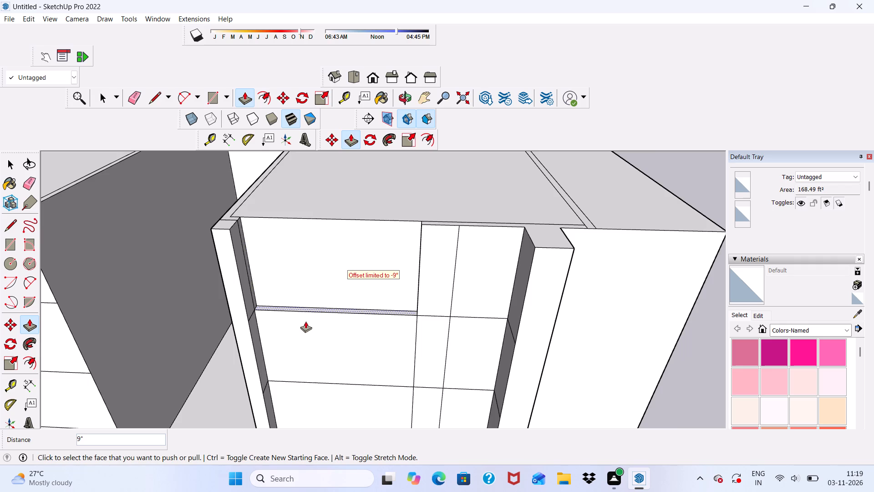
pyautogui.scroll(3, 305, 321)
pyautogui.moveTo(295, 337); pyautogui.dragTo(301, 331)
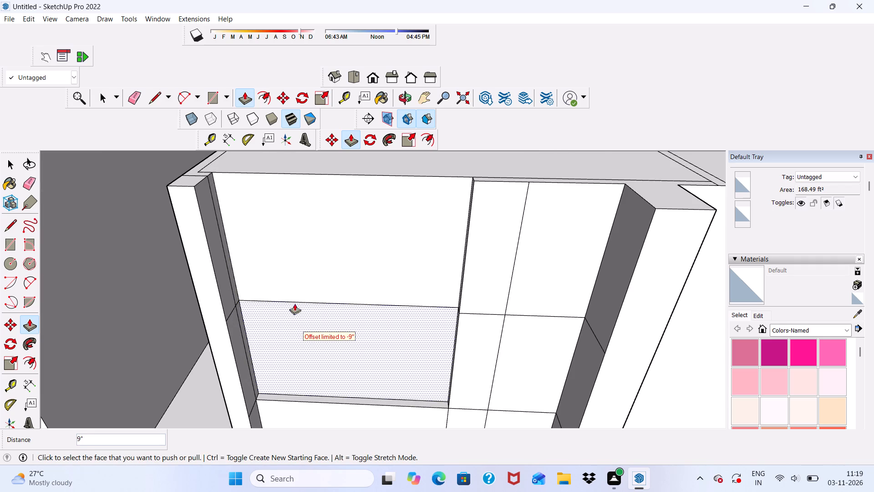
pyautogui.scroll(-5, 292, 301)
pyautogui.scroll(2, 305, 376)
pyautogui.click(306, 378)
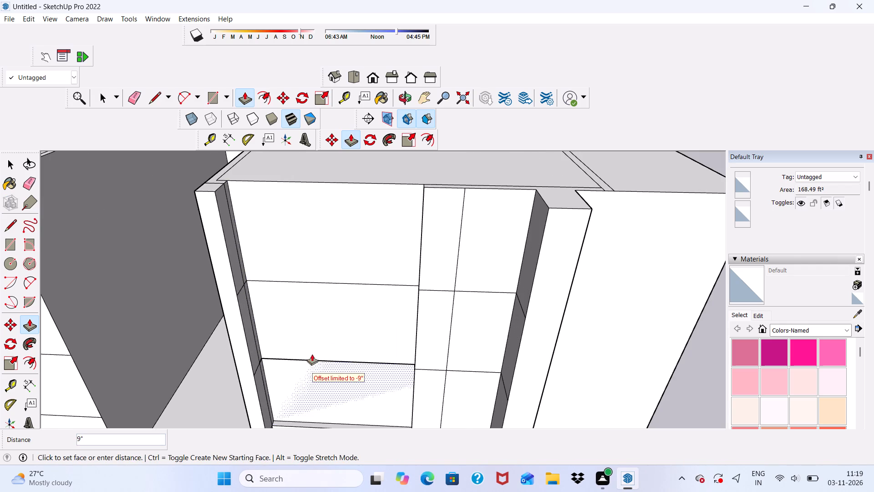
pyautogui.click(312, 354)
pyautogui.scroll(-5, 310, 269)
pyautogui.scroll(3, 323, 389)
pyautogui.click(323, 395)
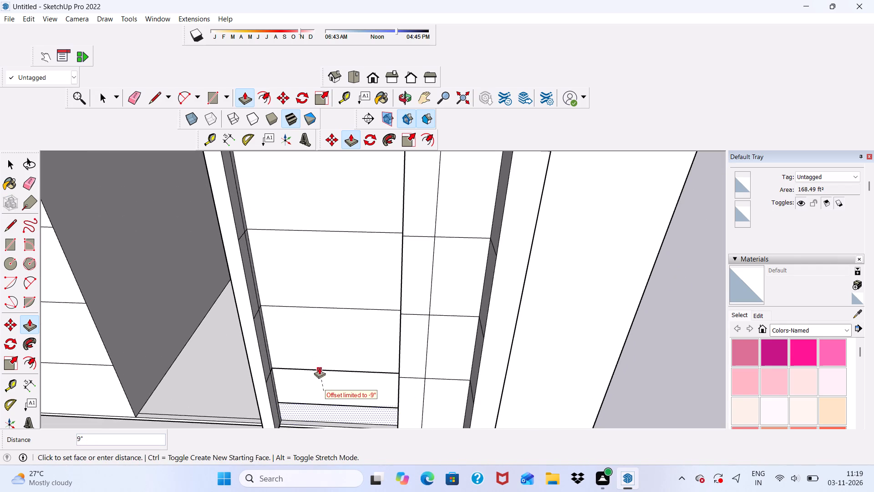
pyautogui.click(317, 361)
pyautogui.scroll(-5, 270, 327)
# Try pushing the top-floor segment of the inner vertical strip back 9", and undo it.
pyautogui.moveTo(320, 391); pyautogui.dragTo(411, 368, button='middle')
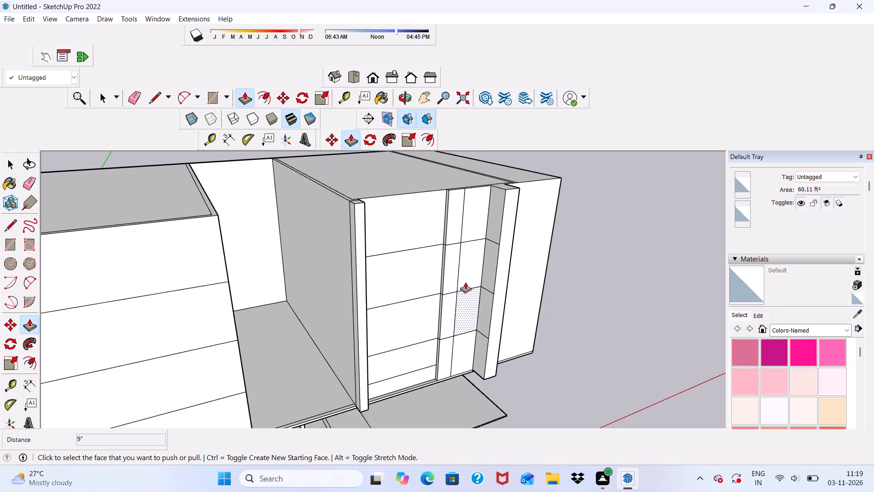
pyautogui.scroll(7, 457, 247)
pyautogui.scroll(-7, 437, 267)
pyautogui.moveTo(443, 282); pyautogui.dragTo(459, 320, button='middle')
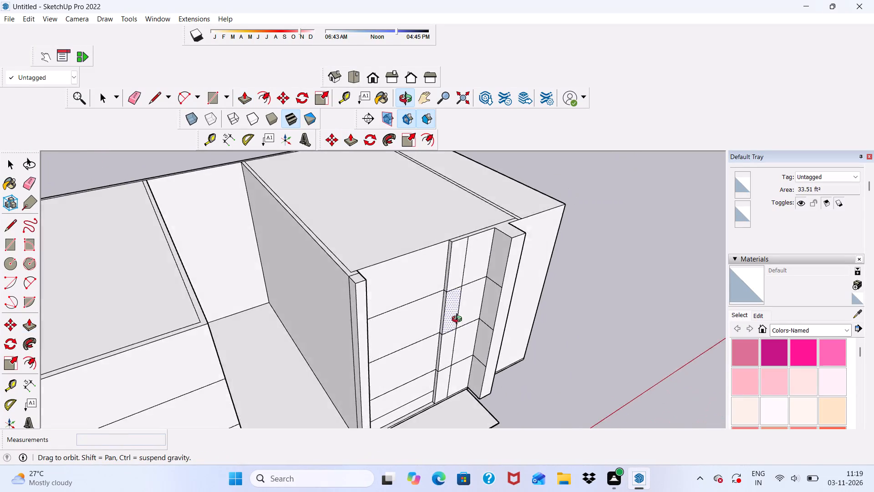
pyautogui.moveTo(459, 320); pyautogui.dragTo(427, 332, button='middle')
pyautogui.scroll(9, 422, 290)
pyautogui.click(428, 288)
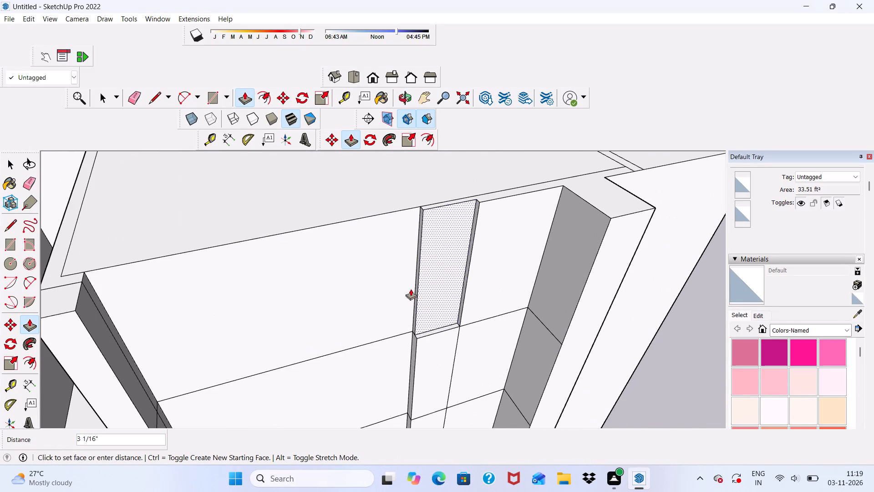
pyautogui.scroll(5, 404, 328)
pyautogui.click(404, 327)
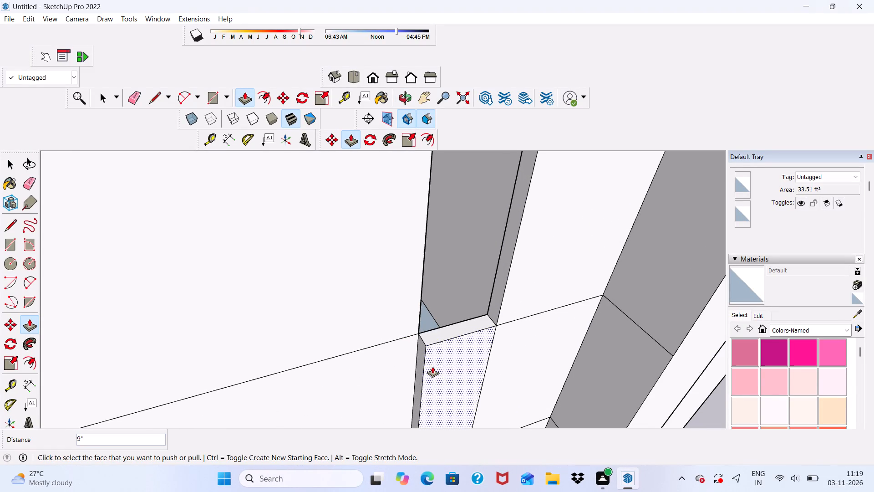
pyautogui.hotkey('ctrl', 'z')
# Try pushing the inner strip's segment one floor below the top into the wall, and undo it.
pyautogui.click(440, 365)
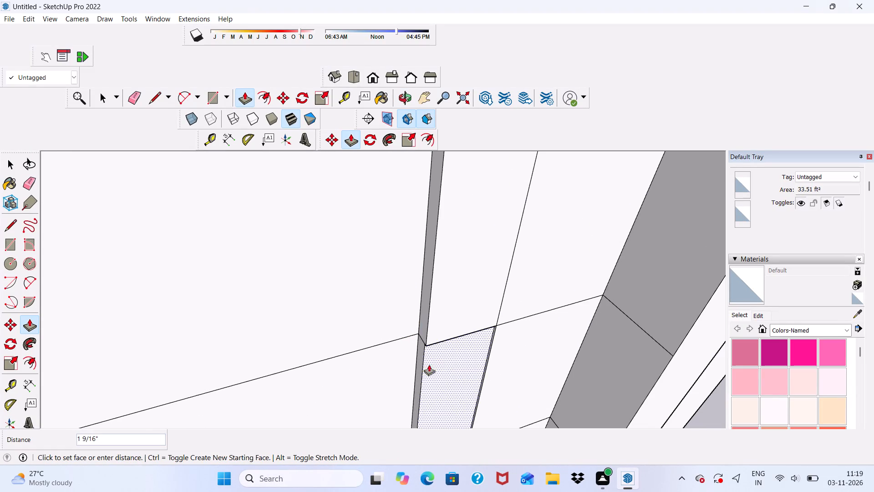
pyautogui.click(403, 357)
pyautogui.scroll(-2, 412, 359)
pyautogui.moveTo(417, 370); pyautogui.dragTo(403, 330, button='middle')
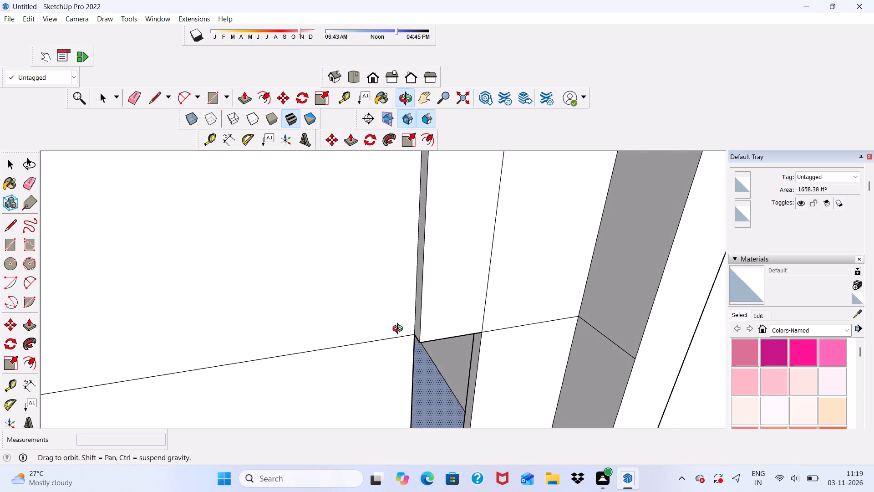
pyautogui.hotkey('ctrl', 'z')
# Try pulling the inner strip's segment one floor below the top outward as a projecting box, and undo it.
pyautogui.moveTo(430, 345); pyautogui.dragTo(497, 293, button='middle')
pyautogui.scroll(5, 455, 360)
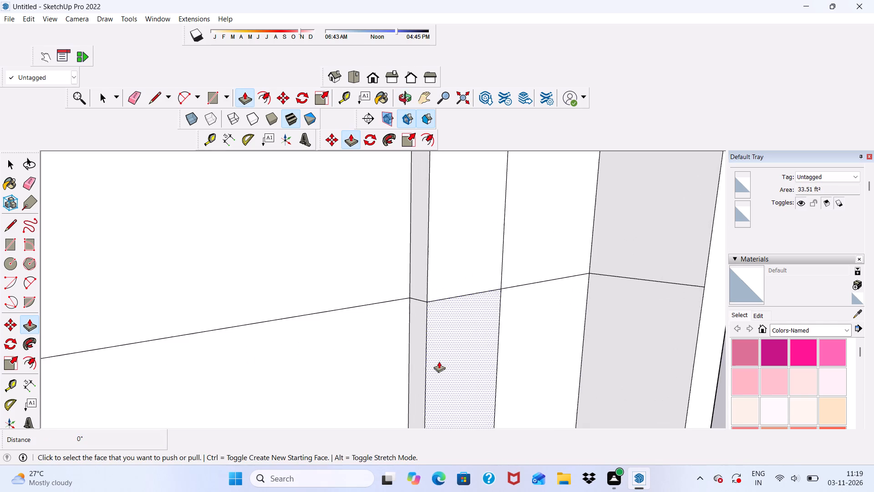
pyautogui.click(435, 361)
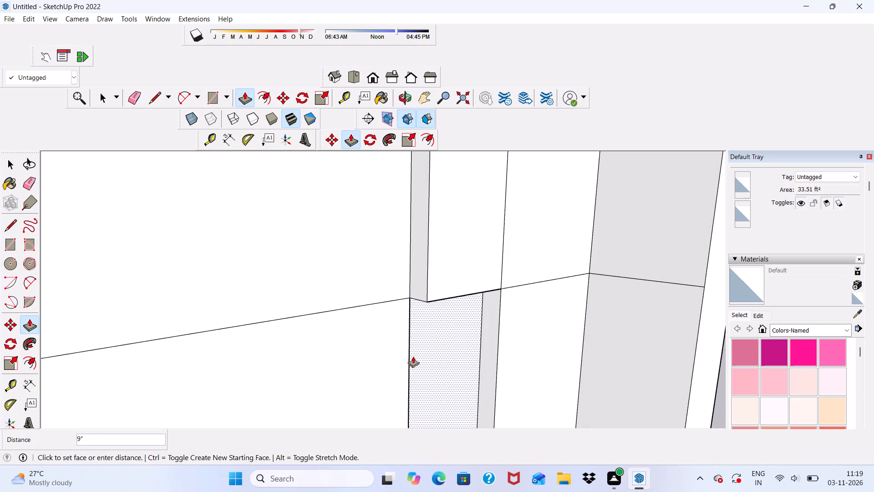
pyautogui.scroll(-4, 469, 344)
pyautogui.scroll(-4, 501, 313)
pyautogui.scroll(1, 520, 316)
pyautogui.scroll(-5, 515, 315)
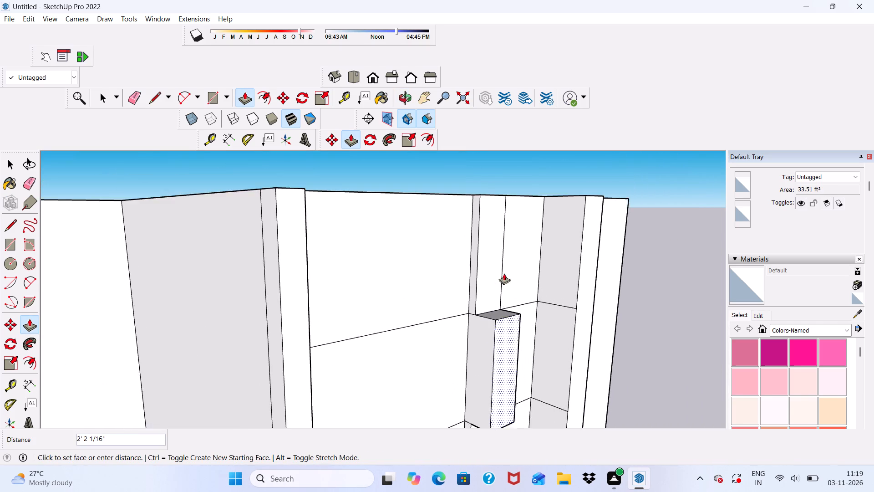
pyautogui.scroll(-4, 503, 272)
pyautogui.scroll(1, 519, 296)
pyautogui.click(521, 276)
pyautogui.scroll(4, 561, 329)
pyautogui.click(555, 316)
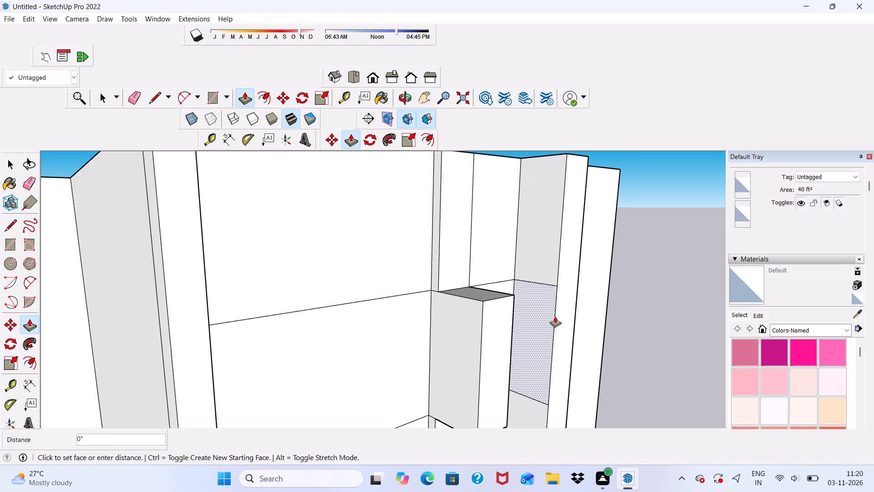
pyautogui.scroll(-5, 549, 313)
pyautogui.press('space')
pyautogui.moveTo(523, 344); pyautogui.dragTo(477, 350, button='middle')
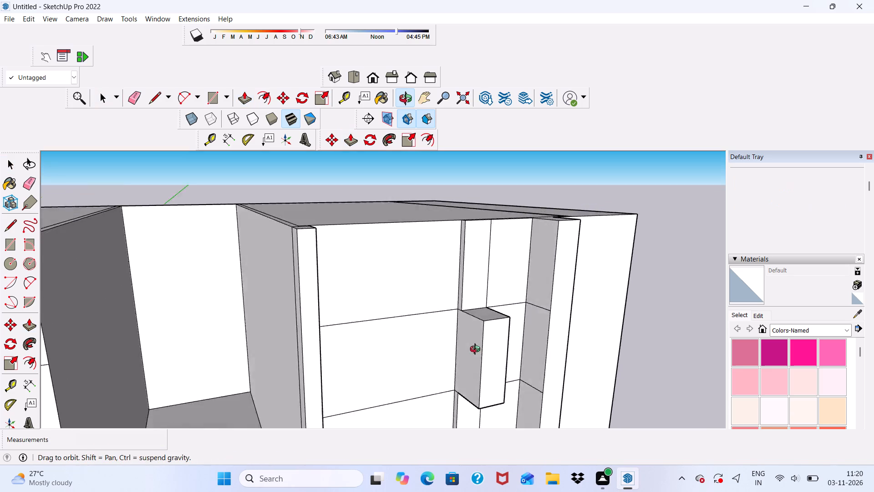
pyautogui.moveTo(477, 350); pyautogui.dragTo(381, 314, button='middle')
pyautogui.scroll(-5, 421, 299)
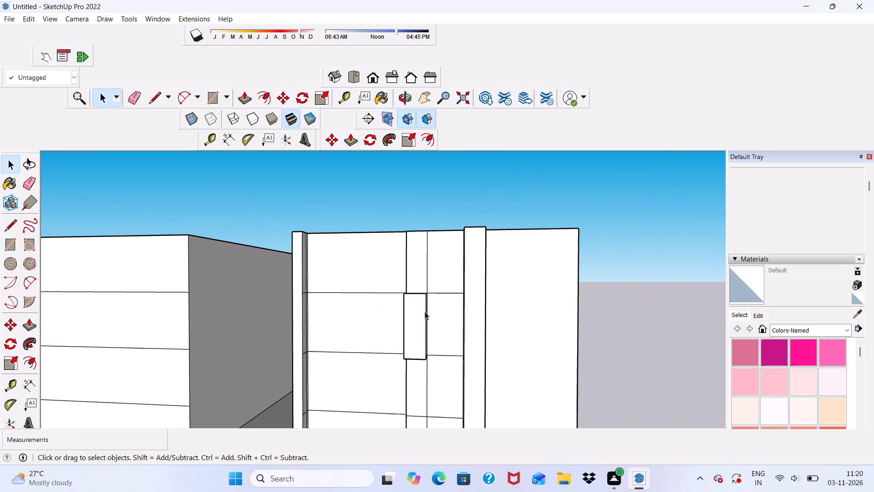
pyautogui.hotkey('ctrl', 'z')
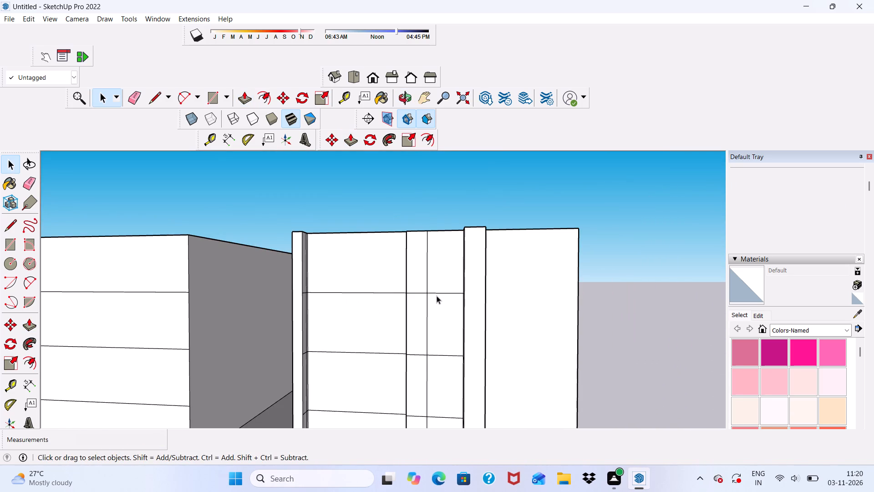
# Erase the front vertical edge of the inner strip's segment one floor below the top, beside the recessed wide panels.
pyautogui.moveTo(439, 292); pyautogui.dragTo(478, 361, button='middle')
pyautogui.scroll(5, 478, 360)
pyautogui.scroll(5, 468, 290)
pyautogui.moveTo(473, 291); pyautogui.dragTo(484, 315, button='middle')
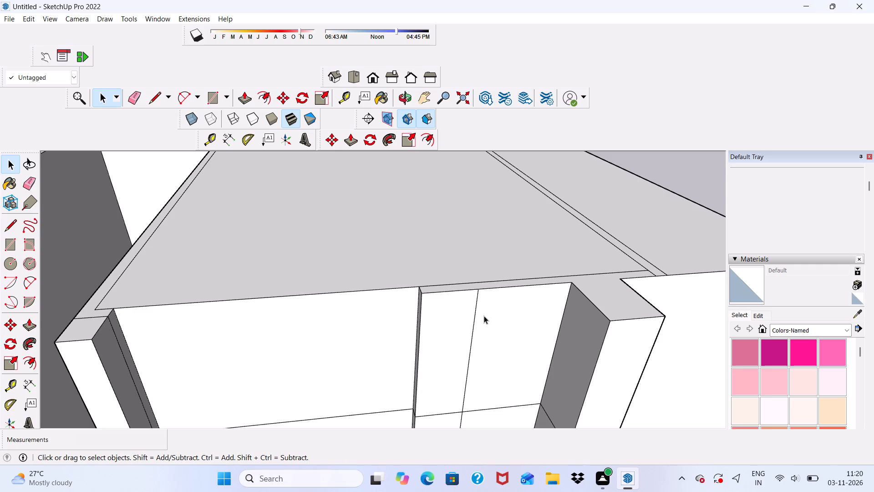
pyautogui.scroll(1, 470, 431)
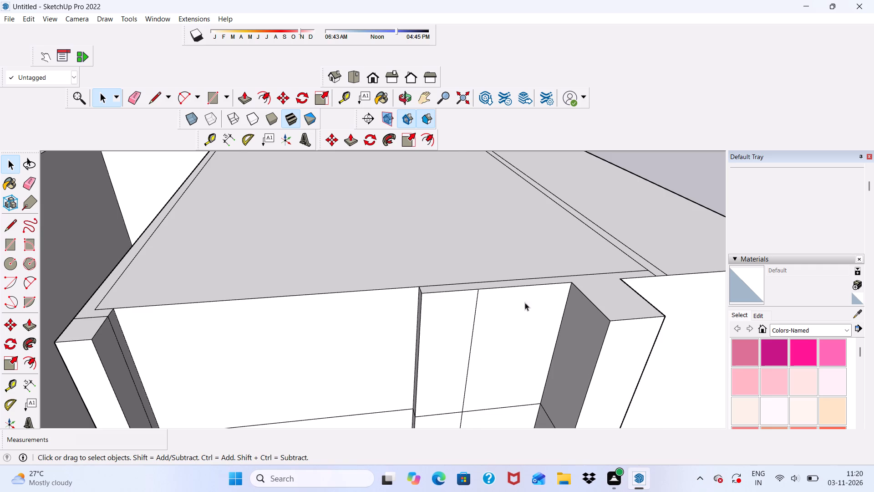
pyautogui.scroll(-5, 358, 316)
pyautogui.scroll(1, 430, 314)
pyautogui.scroll(-1, 431, 314)
pyautogui.moveTo(431, 314); pyautogui.dragTo(485, 368, button='middle')
pyautogui.scroll(7, 432, 321)
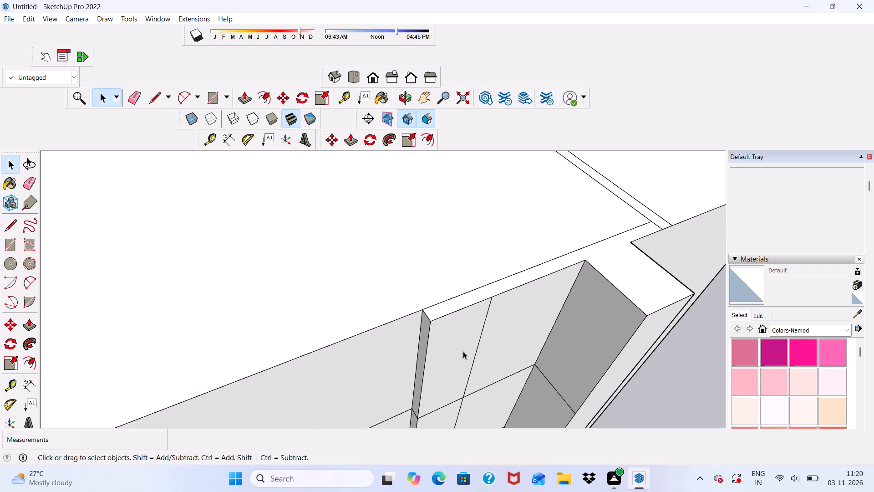
pyautogui.click(128, 100)
pyautogui.scroll(-4, 282, 187)
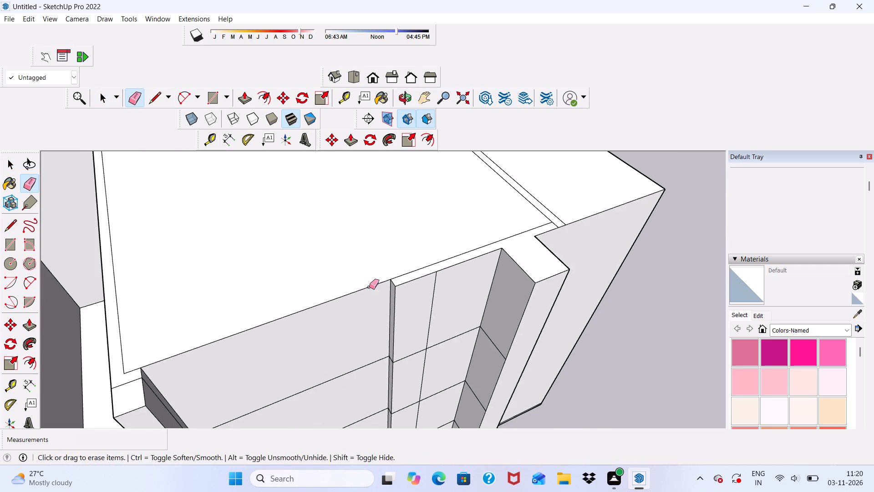
pyautogui.moveTo(369, 292); pyautogui.dragTo(410, 245, button='middle')
pyautogui.scroll(11, 413, 400)
pyautogui.moveTo(396, 306); pyautogui.dragTo(407, 360)
# Erase the front vertical edge of the inner strip's top-floor segment and the loose floor-line piece beneath it.
pyautogui.scroll(-13, 423, 298)
pyautogui.moveTo(415, 341); pyautogui.dragTo(372, 345, button='middle')
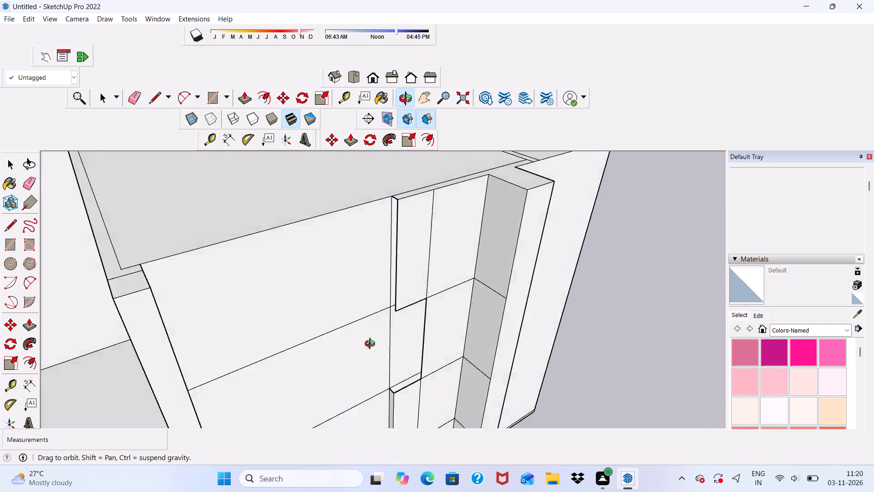
pyautogui.moveTo(372, 345); pyautogui.dragTo(428, 348, button='middle')
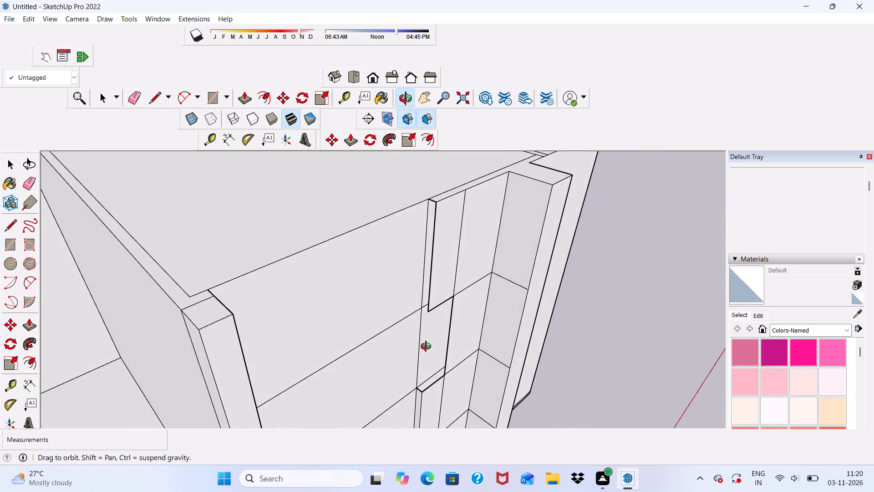
pyautogui.moveTo(428, 348); pyautogui.dragTo(428, 347, button='middle')
pyautogui.scroll(9, 434, 278)
pyautogui.moveTo(436, 260); pyautogui.dragTo(427, 261)
pyautogui.scroll(-4, 457, 306)
pyautogui.scroll(2, 465, 331)
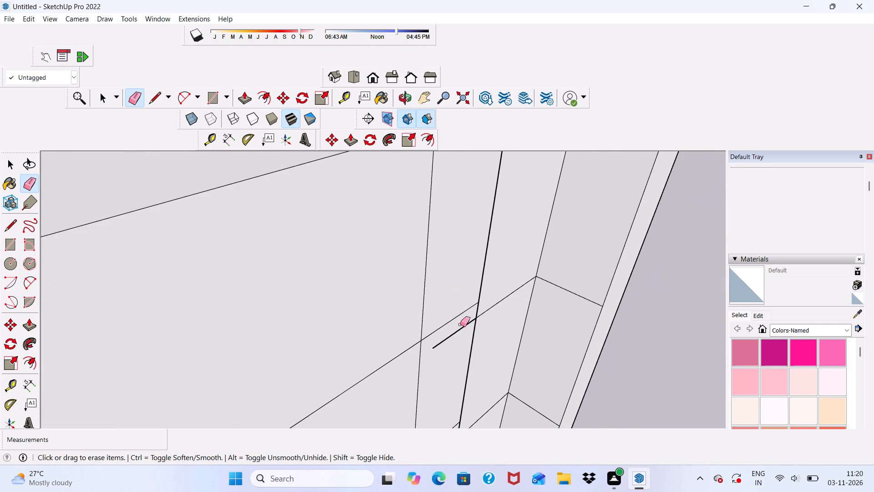
pyautogui.moveTo(460, 324); pyautogui.dragTo(461, 335)
# Erase the short loose edge stub at the very top of the inner strip, keeping the vertical edge beside it.
pyautogui.scroll(-5, 448, 315)
pyautogui.moveTo(451, 330); pyautogui.dragTo(370, 313, button='middle')
pyautogui.scroll(5, 408, 191)
pyautogui.moveTo(408, 184); pyautogui.dragTo(403, 190)
pyautogui.scroll(3, 386, 195)
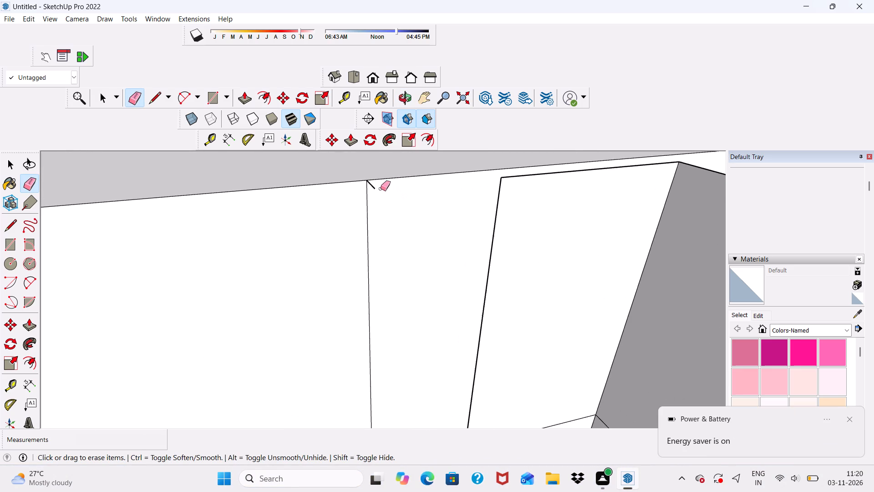
pyautogui.click(368, 187)
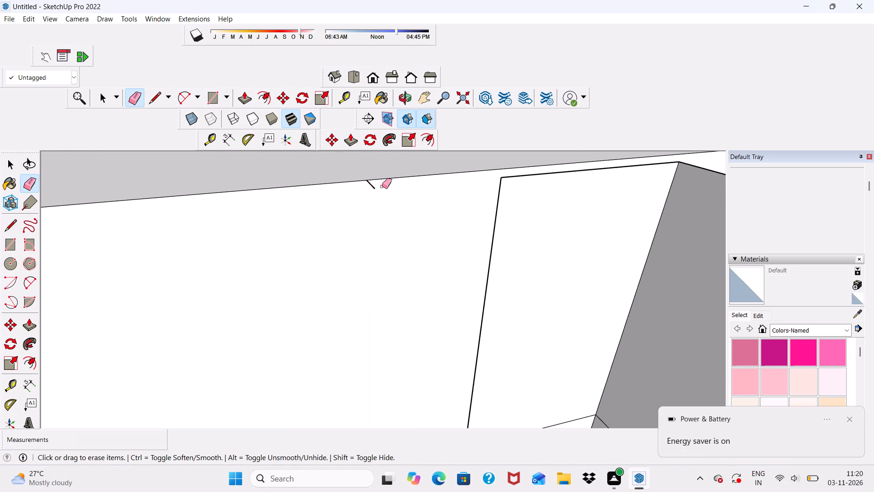
pyautogui.hotkey('ctrl', 'z')
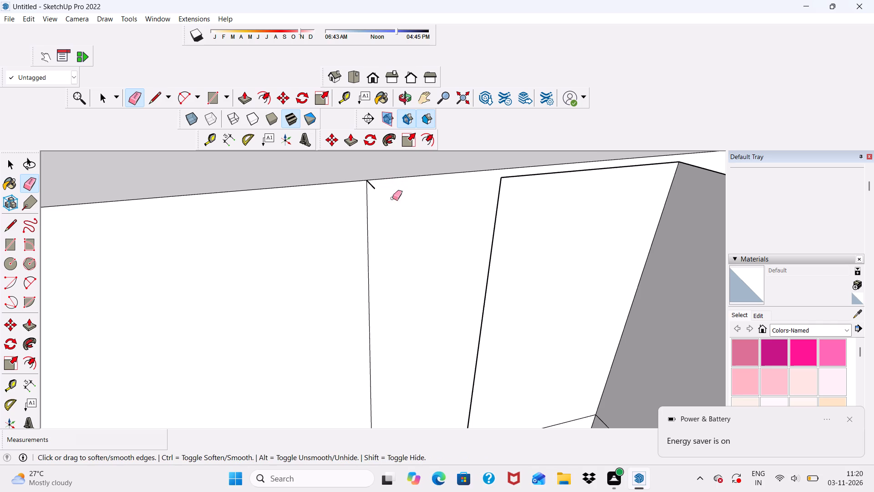
pyautogui.scroll(6, 376, 179)
pyautogui.moveTo(371, 190); pyautogui.dragTo(385, 186)
pyautogui.scroll(-6, 367, 194)
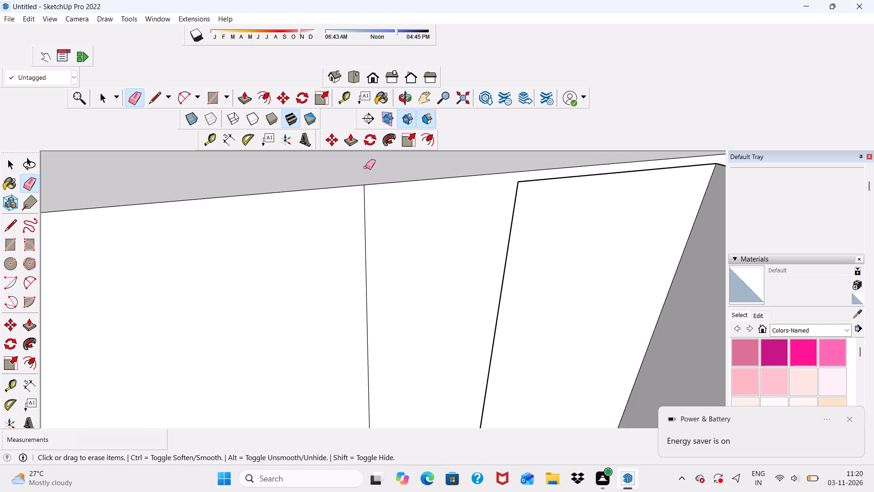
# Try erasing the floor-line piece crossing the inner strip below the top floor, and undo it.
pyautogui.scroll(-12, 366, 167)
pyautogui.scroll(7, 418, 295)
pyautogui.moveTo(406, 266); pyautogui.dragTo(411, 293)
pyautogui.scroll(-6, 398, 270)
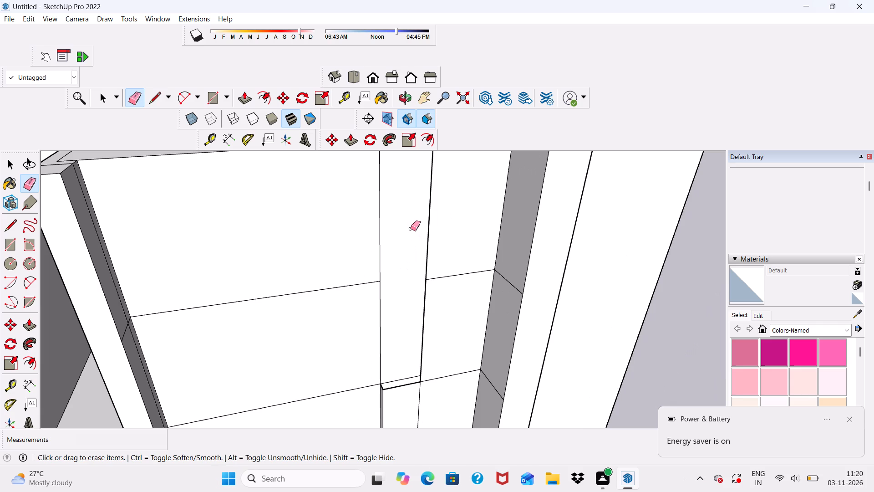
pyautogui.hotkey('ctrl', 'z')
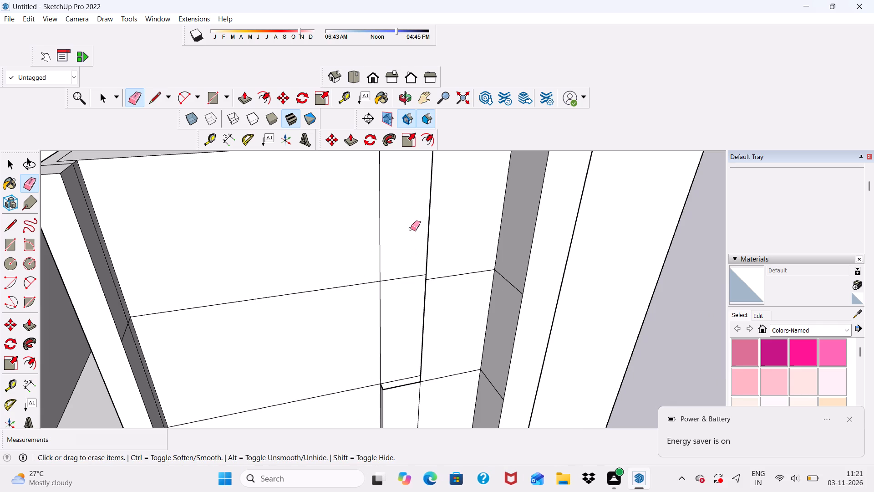
# Erase the projecting top and front vertical edges of the inner strip's segment two floors below the top.
pyautogui.scroll(-6, 396, 217)
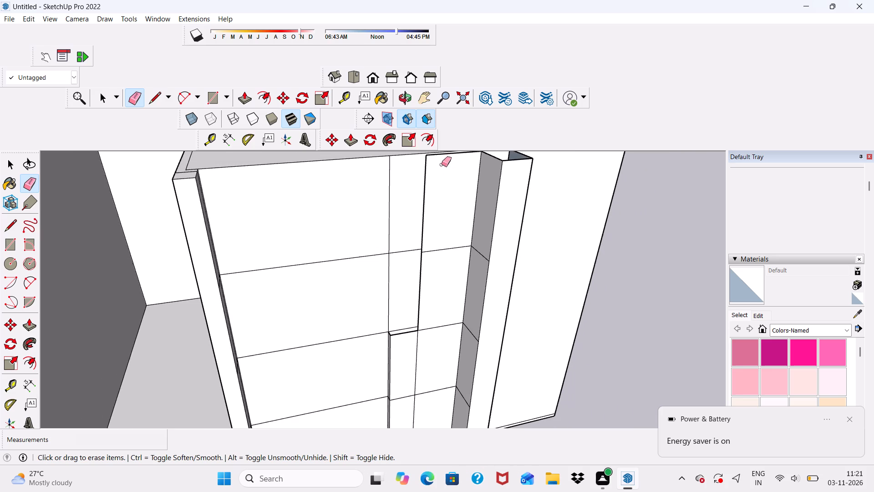
pyautogui.moveTo(469, 302); pyautogui.dragTo(498, 279, button='middle')
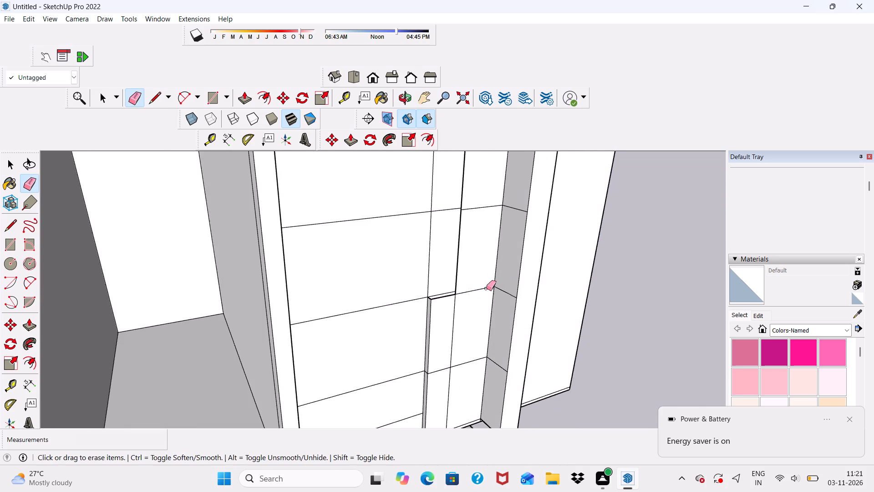
pyautogui.scroll(18, 453, 306)
pyautogui.moveTo(399, 304); pyautogui.dragTo(457, 315, button='middle')
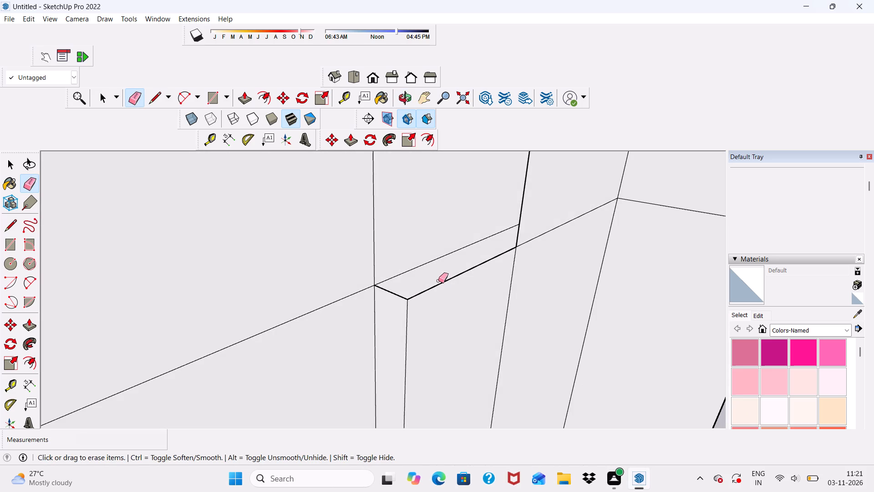
pyautogui.moveTo(438, 277); pyautogui.dragTo(442, 284)
pyautogui.click(406, 302)
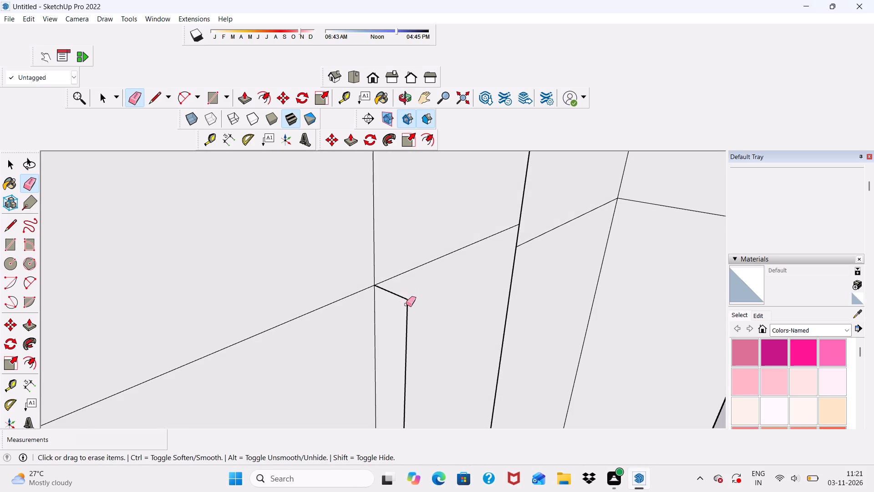
pyautogui.moveTo(406, 291); pyautogui.dragTo(405, 304)
pyautogui.scroll(-6, 367, 236)
pyautogui.scroll(6, 391, 316)
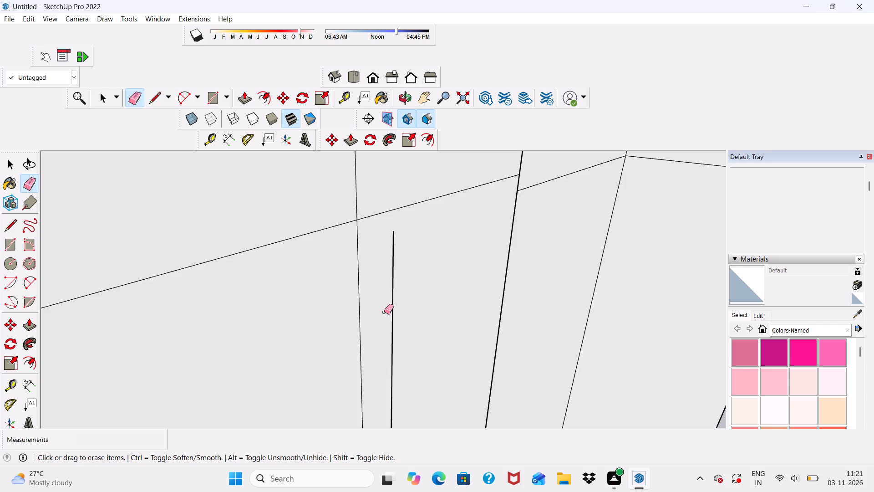
pyautogui.moveTo(384, 312); pyautogui.dragTo(394, 318)
# Erase the front top edge and front vertical edge of the inner strip's segment three floors below the top.
pyautogui.scroll(-6, 383, 283)
pyautogui.scroll(-9, 402, 190)
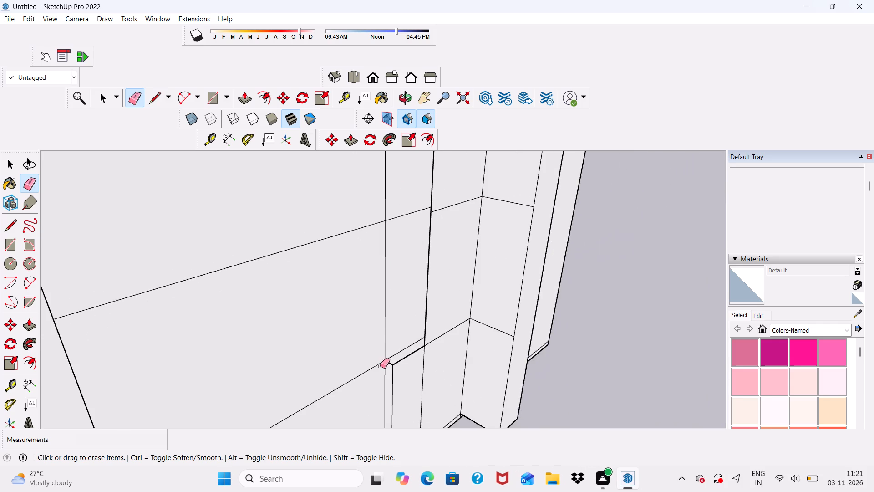
pyautogui.scroll(6, 381, 368)
pyautogui.moveTo(400, 356); pyautogui.dragTo(429, 378, button='middle')
pyautogui.scroll(5, 455, 354)
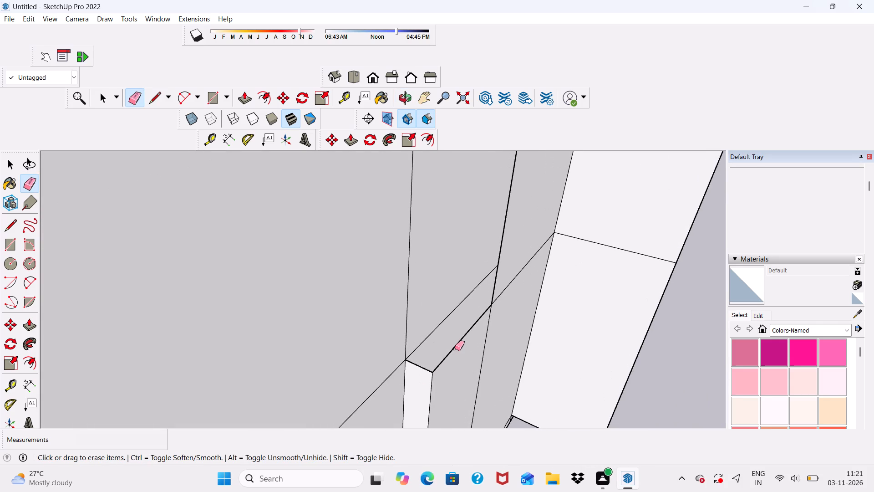
pyautogui.click(455, 348)
pyautogui.click(455, 345)
pyautogui.scroll(-5, 451, 342)
pyautogui.moveTo(445, 370); pyautogui.dragTo(382, 307, button='middle')
pyautogui.scroll(2, 325, 360)
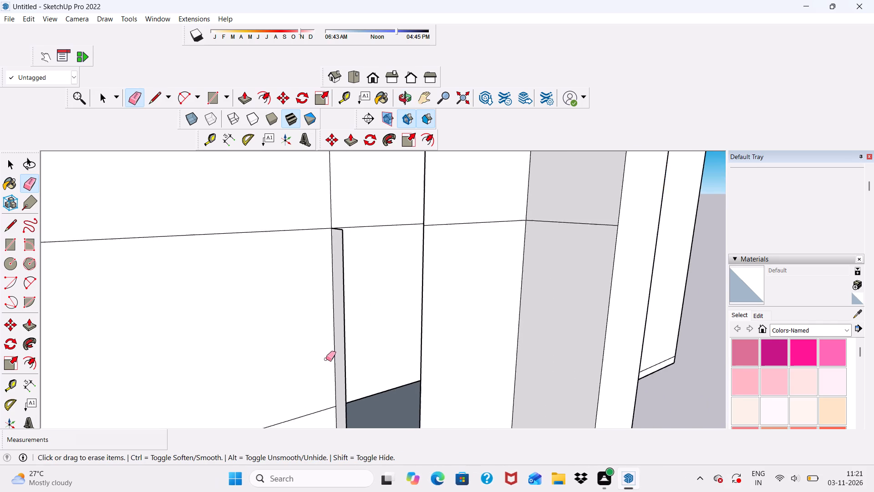
pyautogui.scroll(2, 326, 359)
pyautogui.click(347, 347)
# Pull the underside of the inner strip down about 3' 8 3/8" to close the gap at its base.
pyautogui.scroll(-6, 351, 304)
pyautogui.scroll(-1, 357, 372)
pyautogui.moveTo(353, 381); pyautogui.dragTo(277, 318, button='middle')
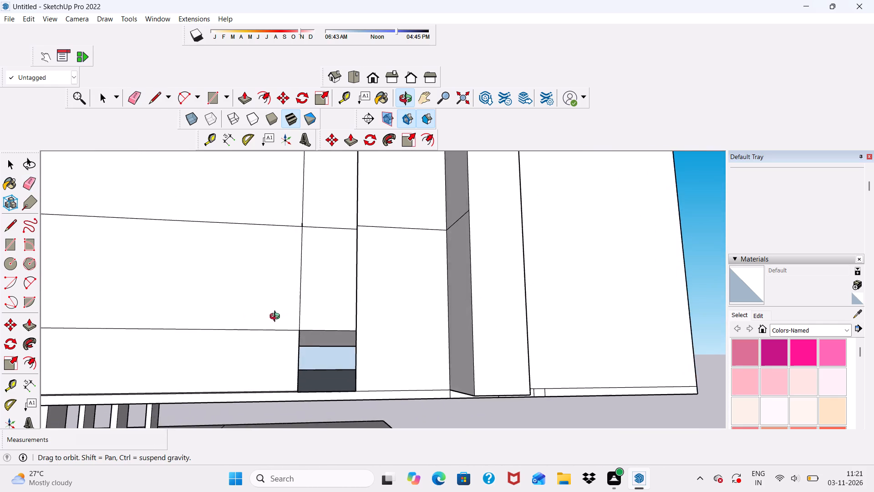
pyautogui.moveTo(277, 318); pyautogui.dragTo(243, 289, button='middle')
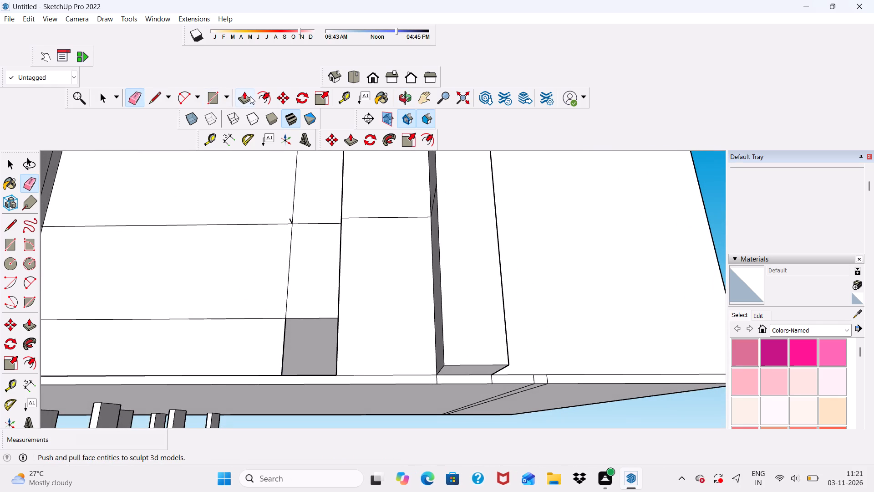
pyautogui.click(250, 96)
pyautogui.scroll(4, 318, 333)
pyautogui.click(319, 330)
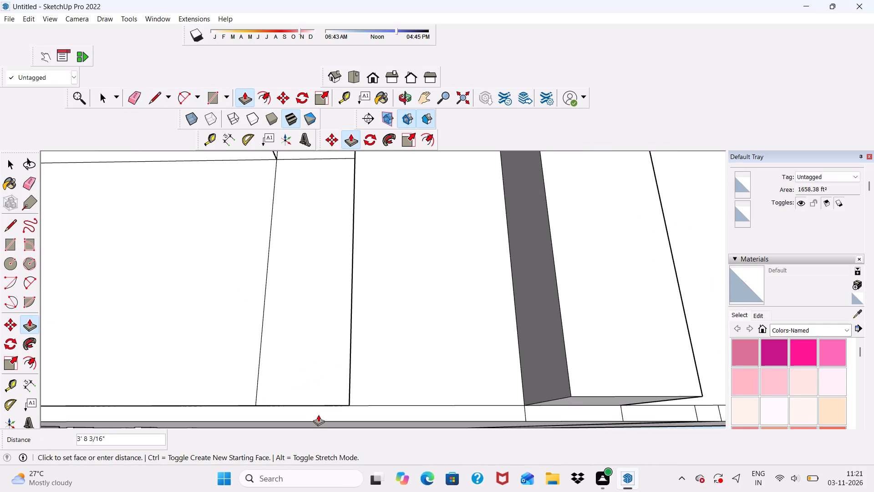
pyautogui.click(318, 415)
# Push the dark face at the inner strip's base 6" so it aligns with the adjoining ledge face.
pyautogui.scroll(-4, 321, 352)
pyautogui.moveTo(339, 355); pyautogui.dragTo(370, 453, button='middle')
pyautogui.scroll(3, 315, 399)
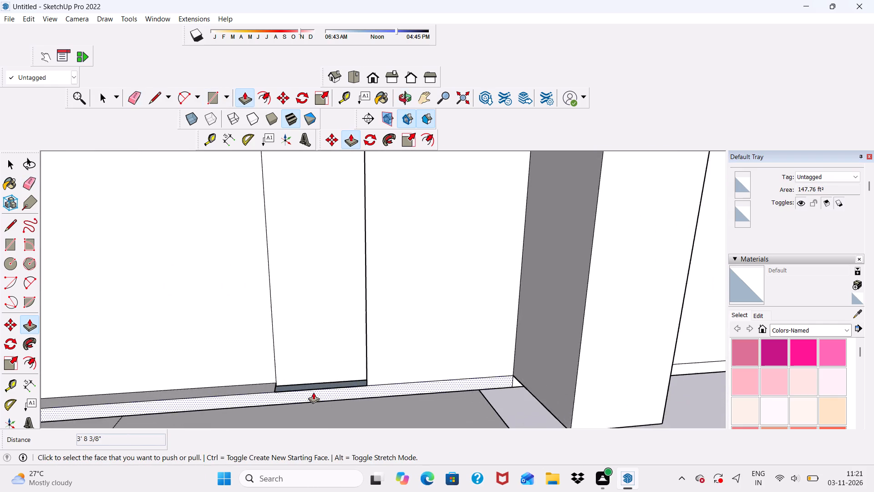
pyautogui.scroll(8, 313, 392)
pyautogui.moveTo(278, 370); pyautogui.dragTo(419, 322, button='middle')
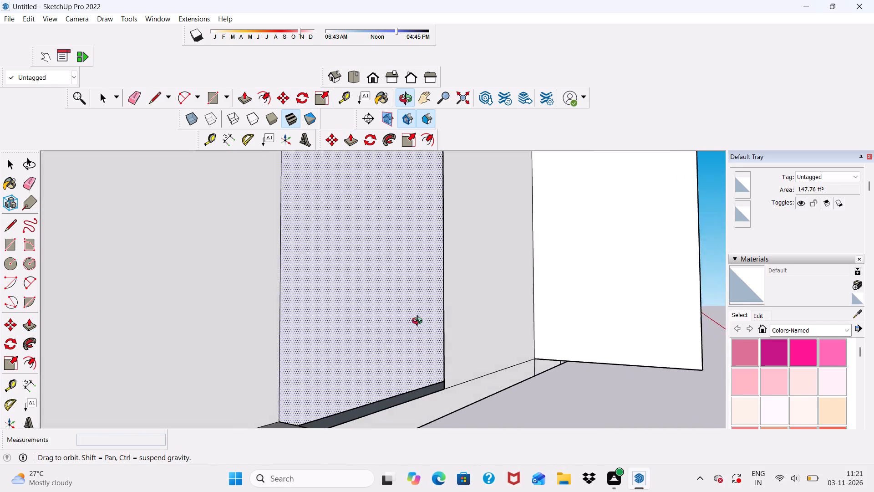
pyautogui.moveTo(419, 322); pyautogui.dragTo(258, 402, button='middle')
pyautogui.scroll(6, 258, 402)
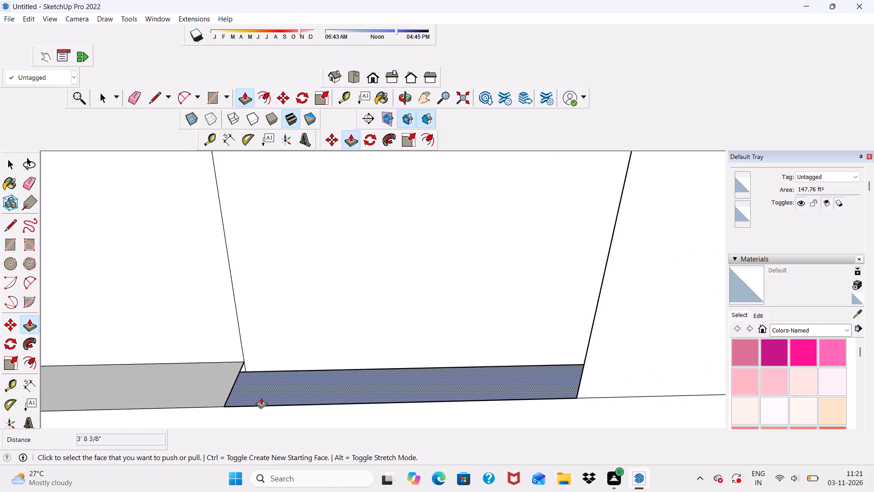
pyautogui.click(264, 384)
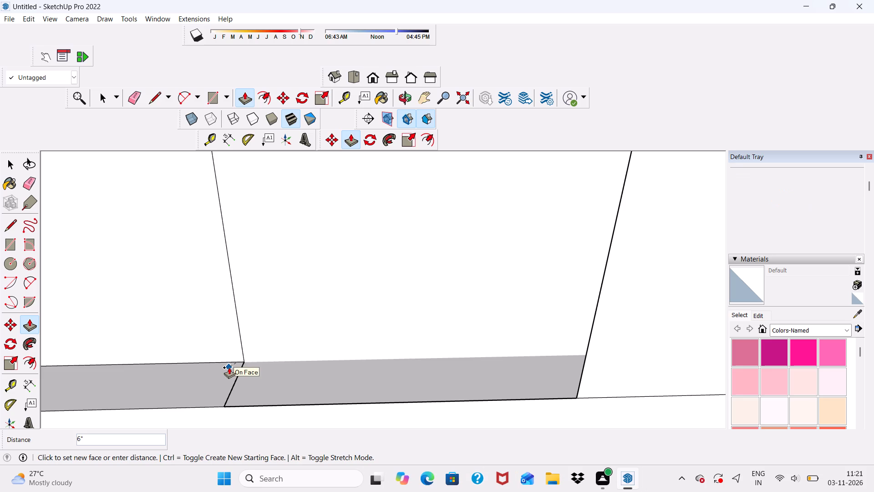
pyautogui.click(211, 368)
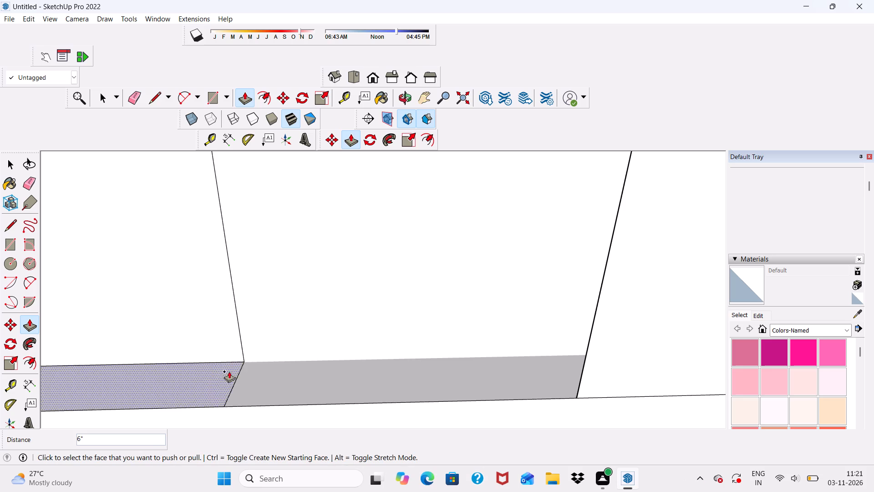
# Erase the heavy vertical edge between the inner strip and the narrow panel beside the outer column.
pyautogui.scroll(-12, 230, 371)
pyautogui.moveTo(300, 387); pyautogui.dragTo(518, 405, button='middle')
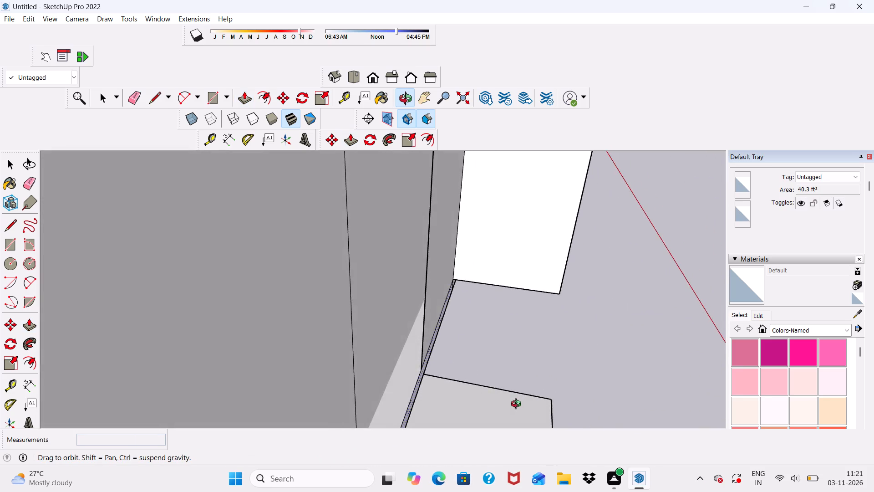
pyautogui.moveTo(518, 405); pyautogui.dragTo(513, 400, button='middle')
pyautogui.click(131, 97)
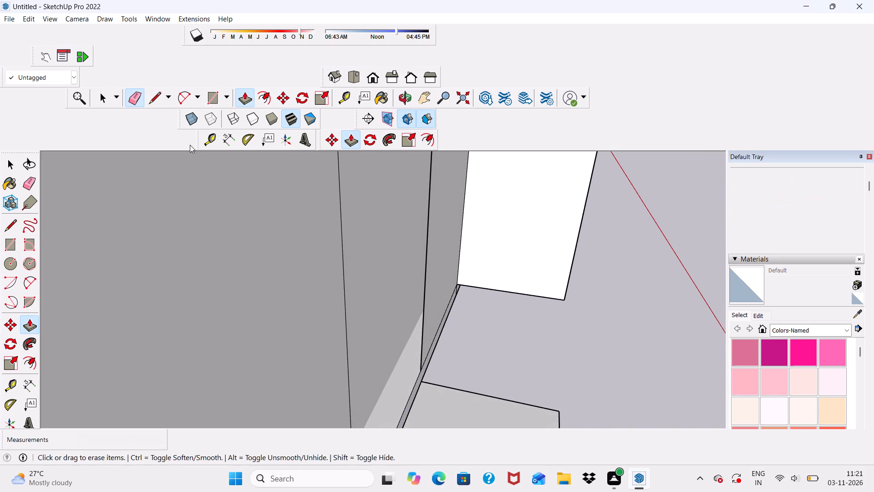
pyautogui.scroll(5, 407, 314)
pyautogui.moveTo(435, 291); pyautogui.dragTo(431, 291)
pyautogui.scroll(-4, 402, 271)
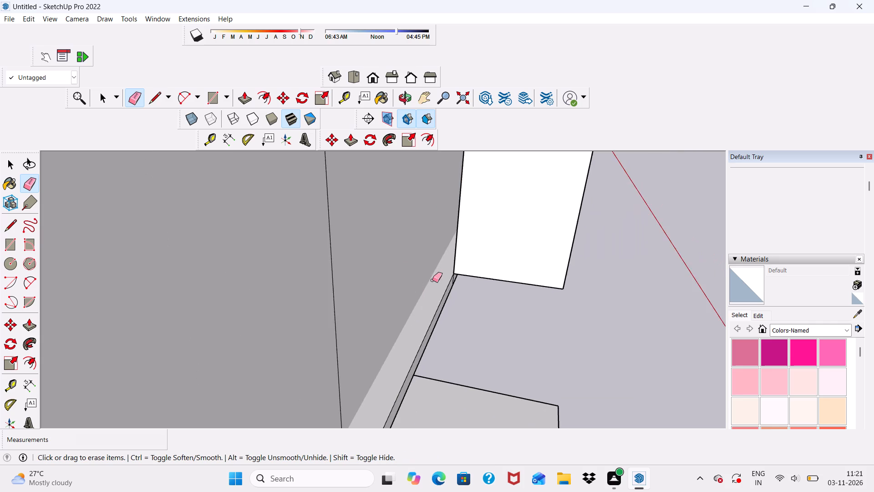
pyautogui.scroll(-3, 432, 280)
pyautogui.moveTo(447, 287); pyautogui.dragTo(452, 269, button='middle')
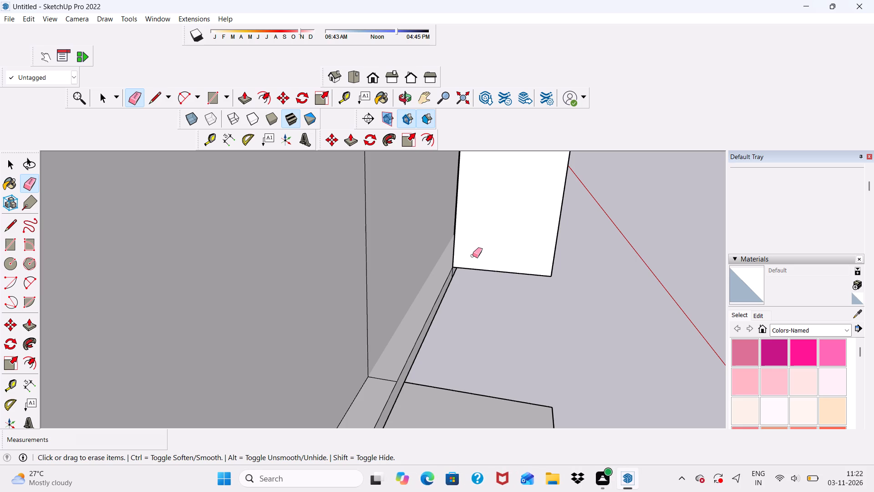
# Erase the vertical edge where the outer column's inner side face meets the recessed wall.
pyautogui.press('space')
pyautogui.scroll(-5, 591, 218)
pyautogui.scroll(2, 532, 246)
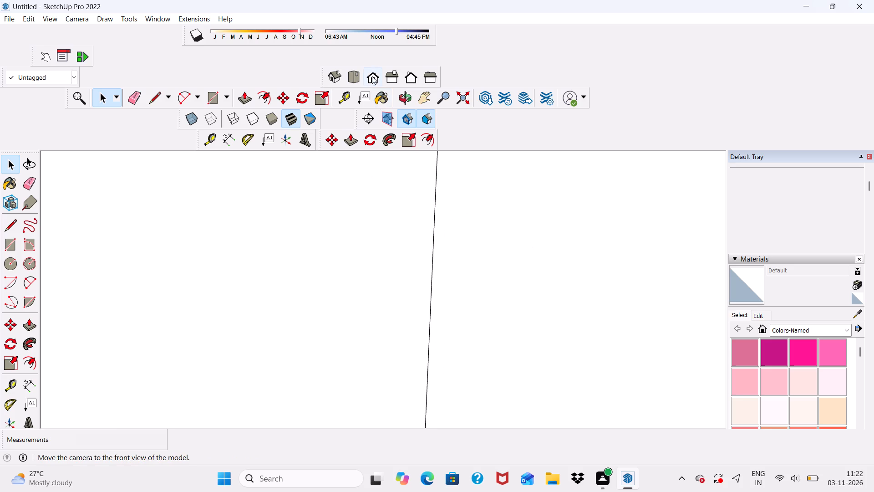
pyautogui.click(372, 71)
pyautogui.scroll(-6, 417, 204)
pyautogui.scroll(-6, 422, 255)
pyautogui.moveTo(394, 187); pyautogui.dragTo(462, 247, button='middle')
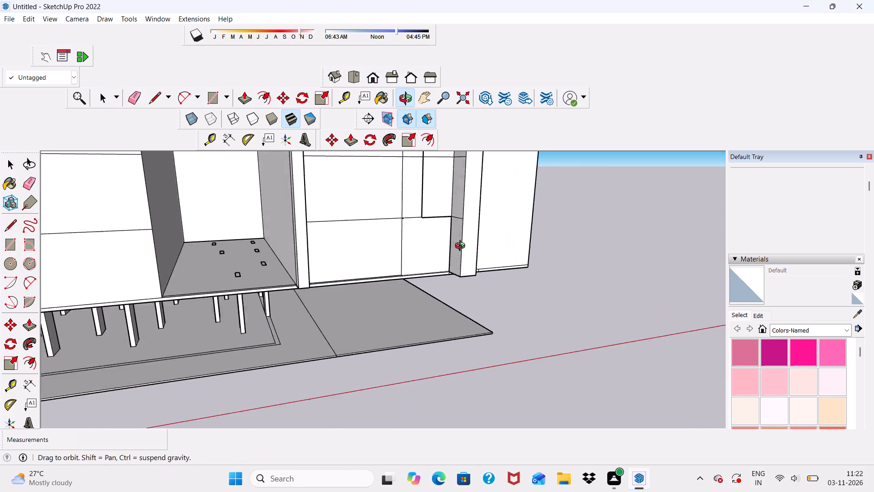
pyautogui.moveTo(462, 247); pyautogui.dragTo(473, 170, button='middle')
pyautogui.scroll(11, 474, 207)
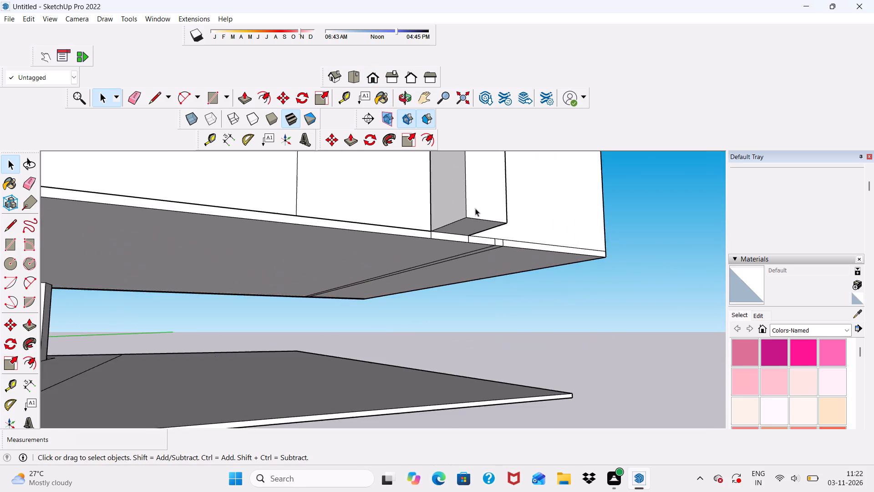
pyautogui.scroll(9, 475, 208)
pyautogui.moveTo(422, 199); pyautogui.dragTo(613, 317, button='middle')
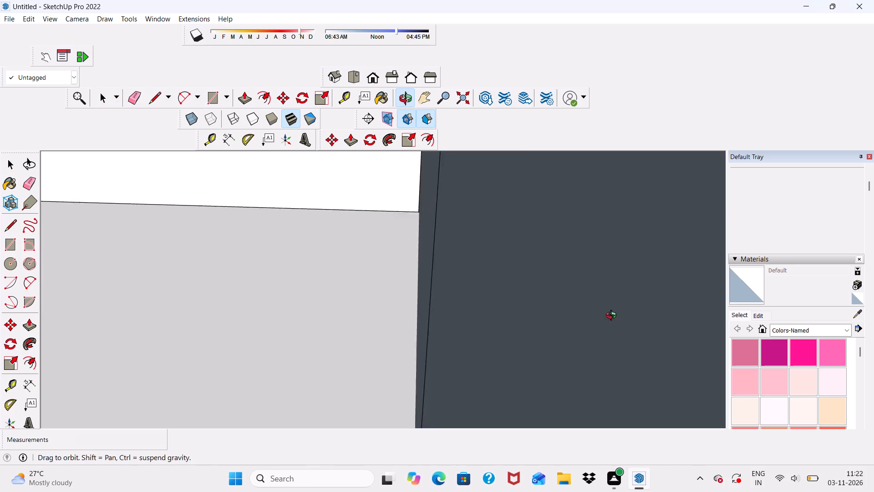
pyautogui.moveTo(613, 317); pyautogui.dragTo(589, 311, button='middle')
pyautogui.scroll(6, 447, 281)
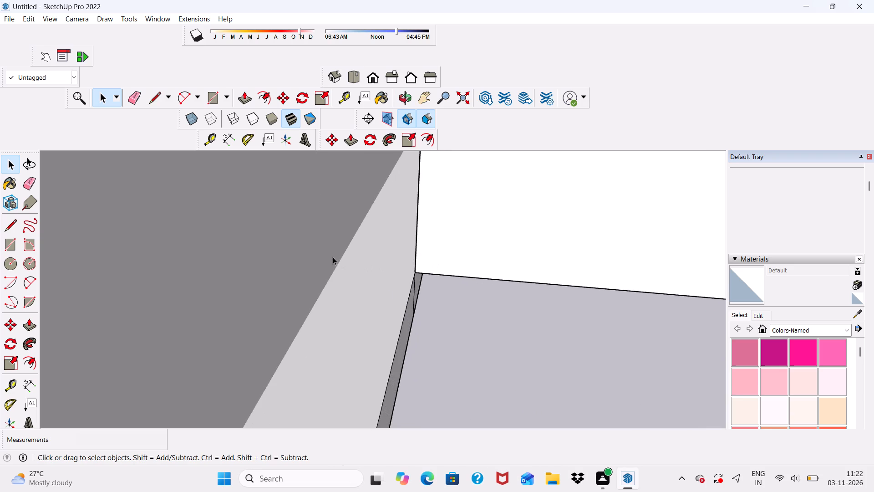
pyautogui.click(133, 93)
pyautogui.scroll(1, 407, 197)
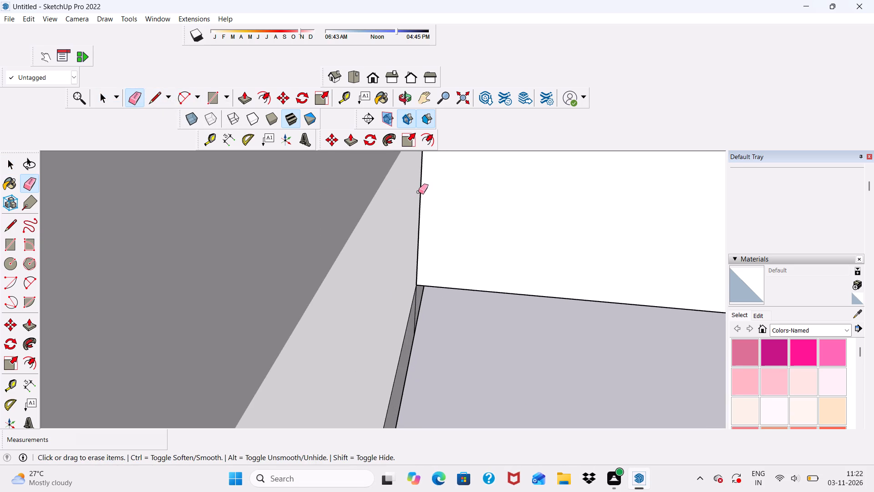
pyautogui.moveTo(418, 192); pyautogui.dragTo(423, 192)
pyautogui.scroll(-6, 375, 175)
pyautogui.scroll(2, 491, 227)
# Erase the outer column's bottom edges on its inner and far sides, removing its underside.
pyautogui.moveTo(491, 225); pyautogui.dragTo(493, 241)
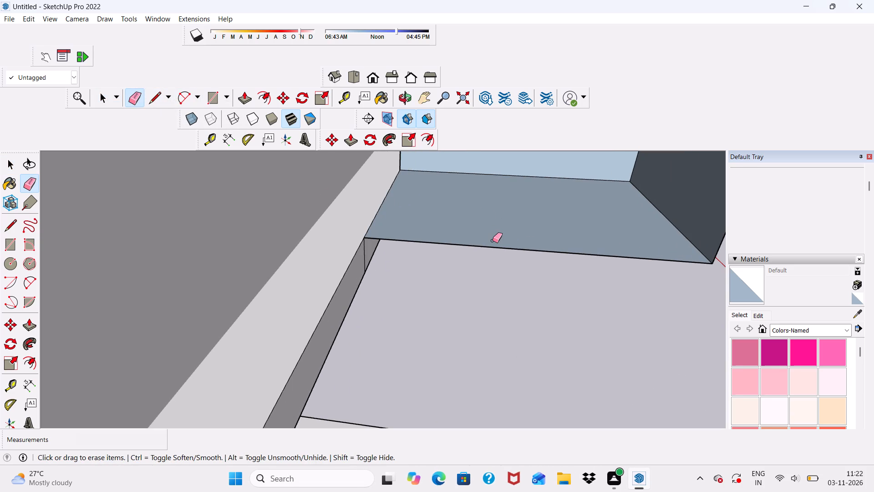
pyautogui.moveTo(493, 241); pyautogui.dragTo(493, 241)
pyautogui.click(490, 246)
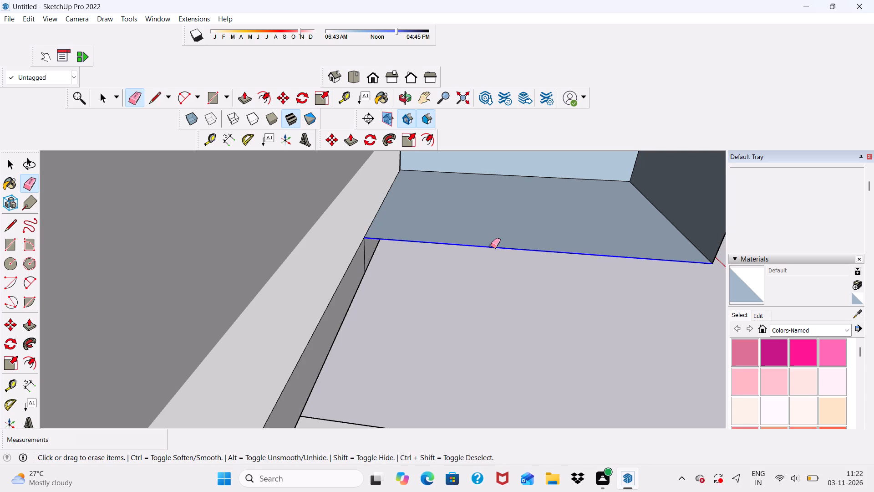
pyautogui.click(497, 175)
pyautogui.scroll(-13, 457, 190)
pyautogui.moveTo(460, 237); pyautogui.dragTo(219, 223, button='middle')
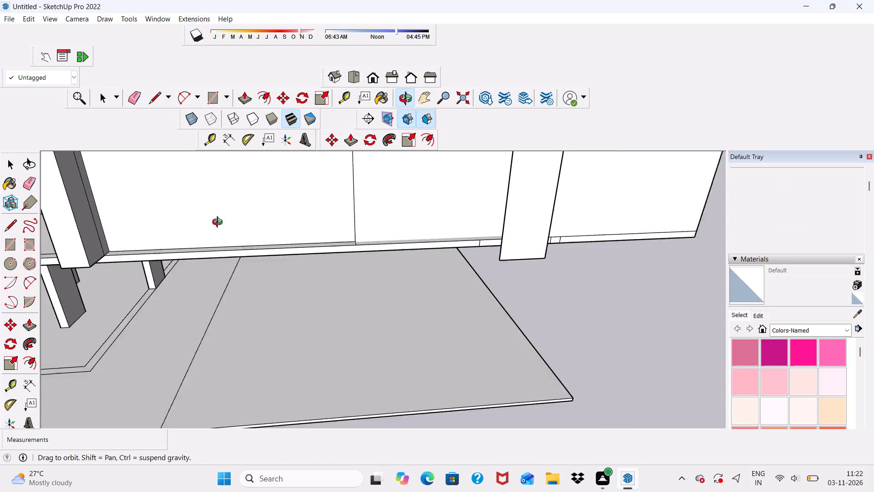
# Erase the heavy top edge of the facade strip beyond the outer column, opening up the block's end bay.
pyautogui.moveTo(219, 223); pyautogui.dragTo(211, 223, button='middle')
pyautogui.moveTo(320, 254); pyautogui.dragTo(359, 289, button='middle')
pyautogui.scroll(-14, 332, 276)
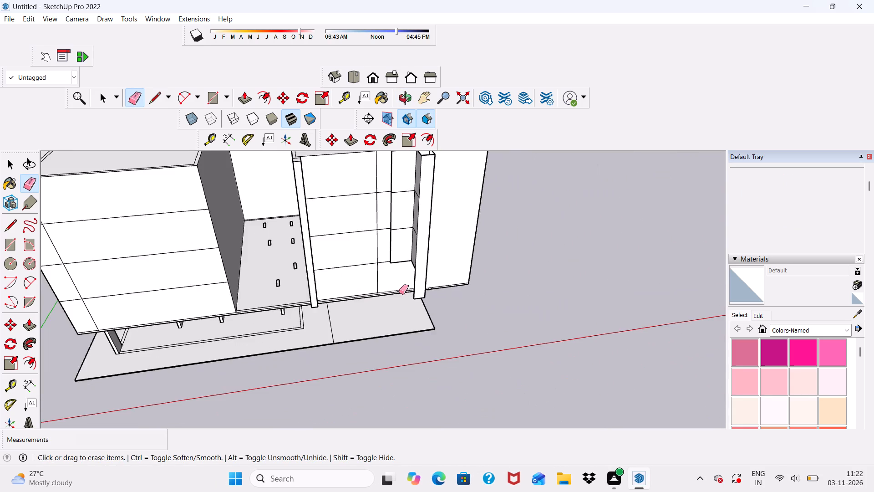
pyautogui.scroll(-7, 399, 292)
pyautogui.scroll(19, 451, 225)
pyautogui.moveTo(394, 189); pyautogui.dragTo(394, 230, button='middle')
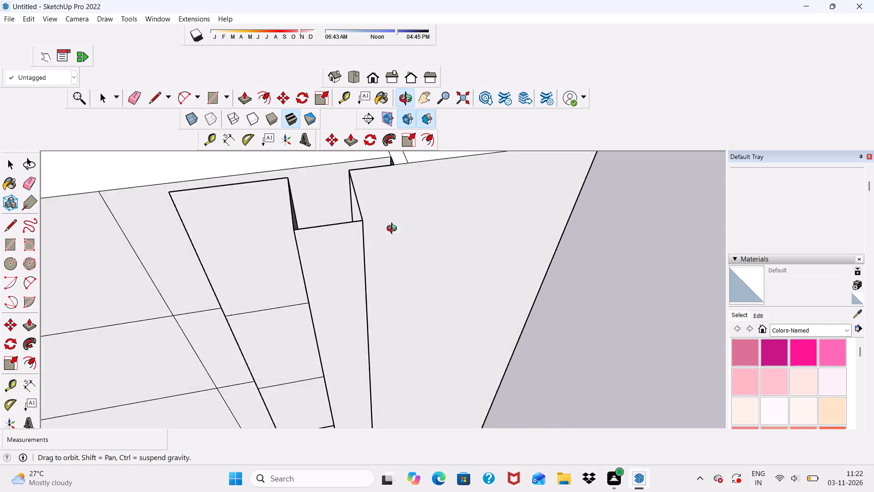
pyautogui.moveTo(394, 230); pyautogui.dragTo(581, 240, button='middle')
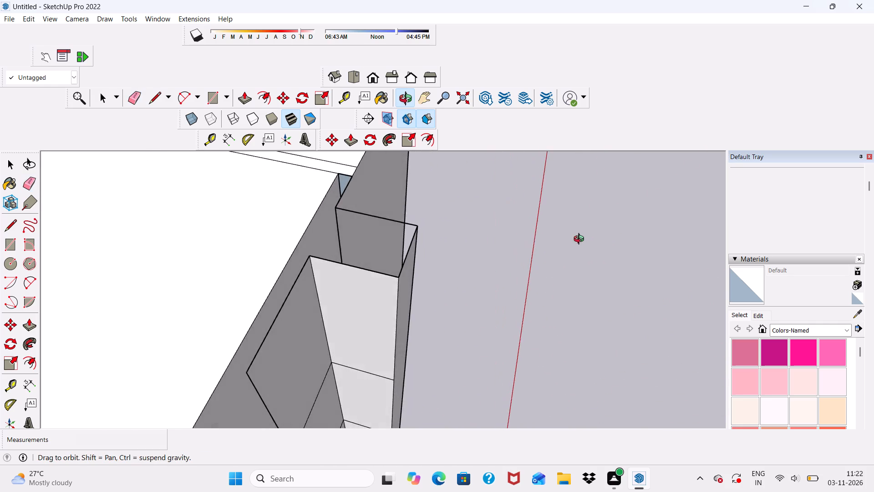
pyautogui.moveTo(581, 240); pyautogui.dragTo(217, 305, button='middle')
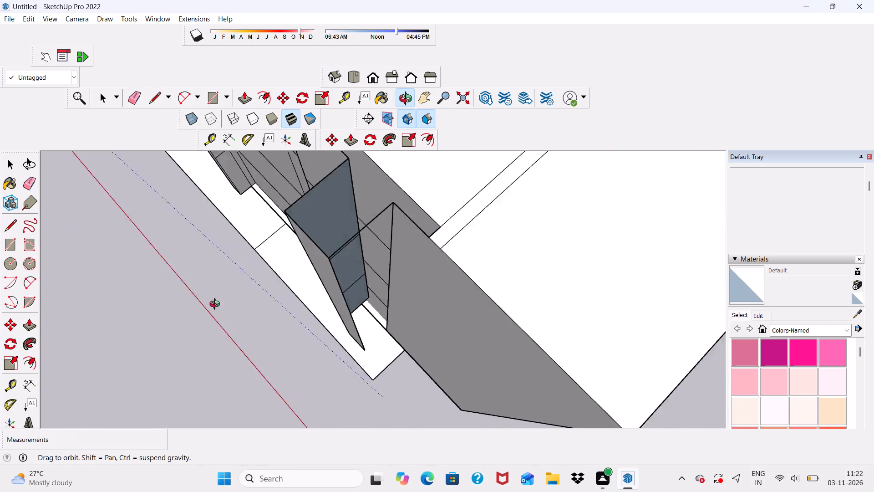
pyautogui.moveTo(217, 305); pyautogui.dragTo(91, 261, button='middle')
pyautogui.scroll(11, 431, 240)
pyautogui.moveTo(463, 201); pyautogui.dragTo(465, 237, button='middle')
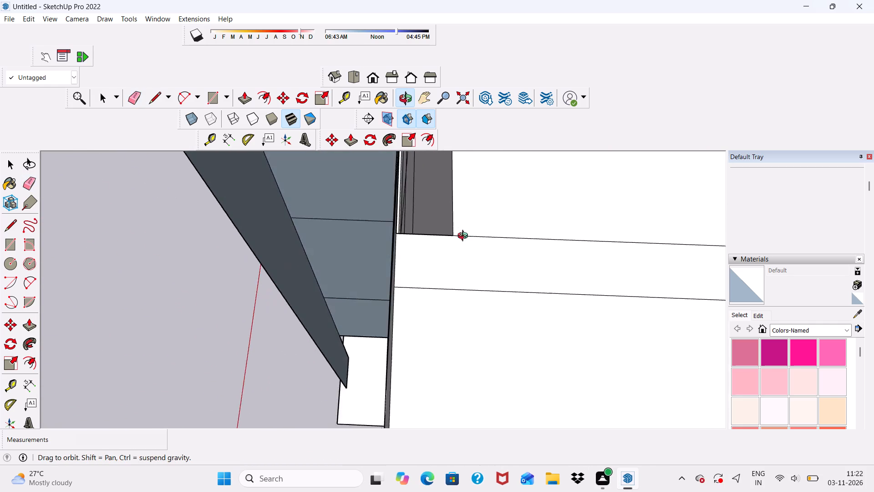
pyautogui.moveTo(465, 237); pyautogui.dragTo(148, 289, button='middle')
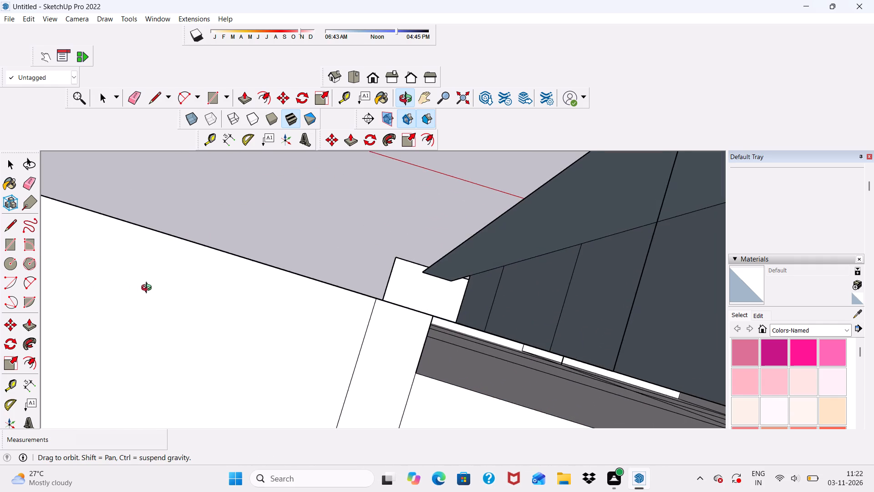
pyautogui.moveTo(148, 289); pyautogui.dragTo(561, 282, button='middle')
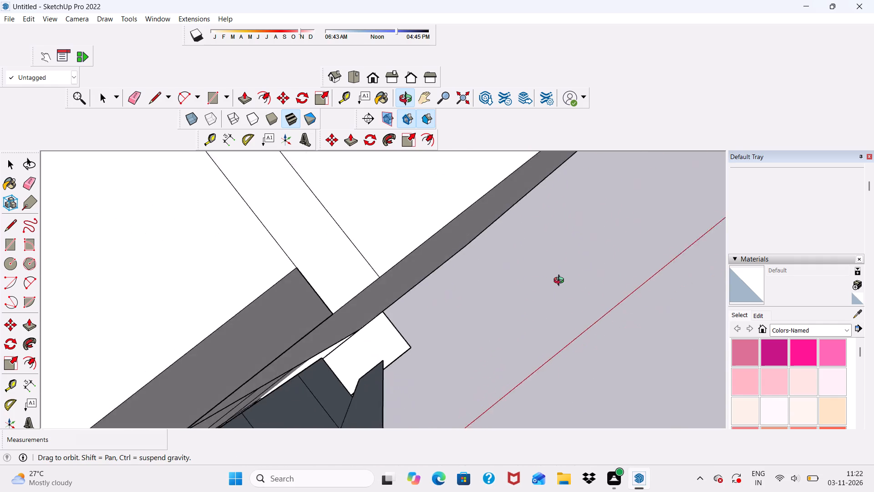
pyautogui.moveTo(561, 282); pyautogui.dragTo(467, 210, button='middle')
pyautogui.scroll(3, 300, 271)
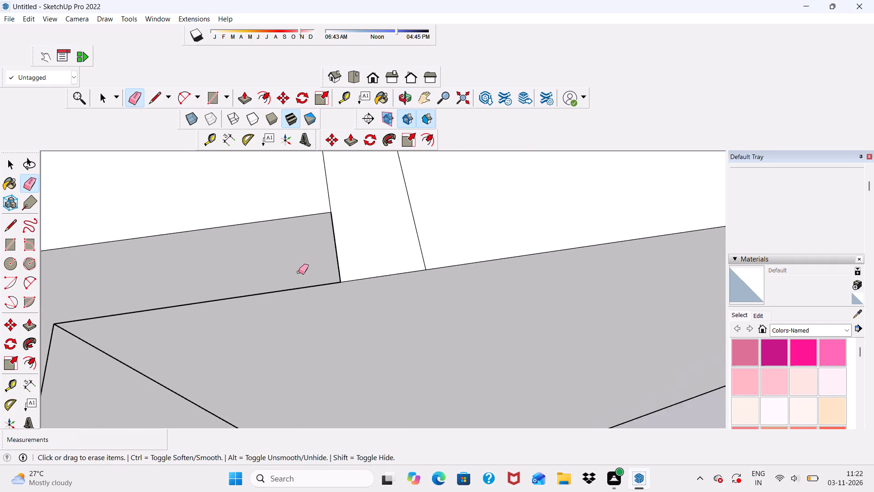
pyautogui.scroll(2, 299, 272)
pyautogui.moveTo(294, 282); pyautogui.dragTo(295, 298)
# Erase the outer column's top edges and far-side edges, plus the top edge of the narrow recessed panel beside it.
pyautogui.scroll(-20, 303, 275)
pyautogui.moveTo(438, 333); pyautogui.dragTo(438, 333, button='middle')
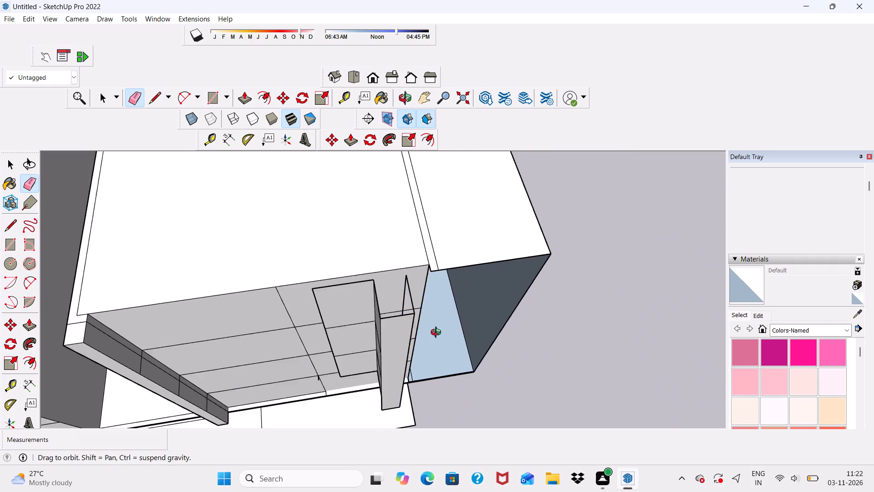
pyautogui.moveTo(438, 333); pyautogui.dragTo(362, 296, button='middle')
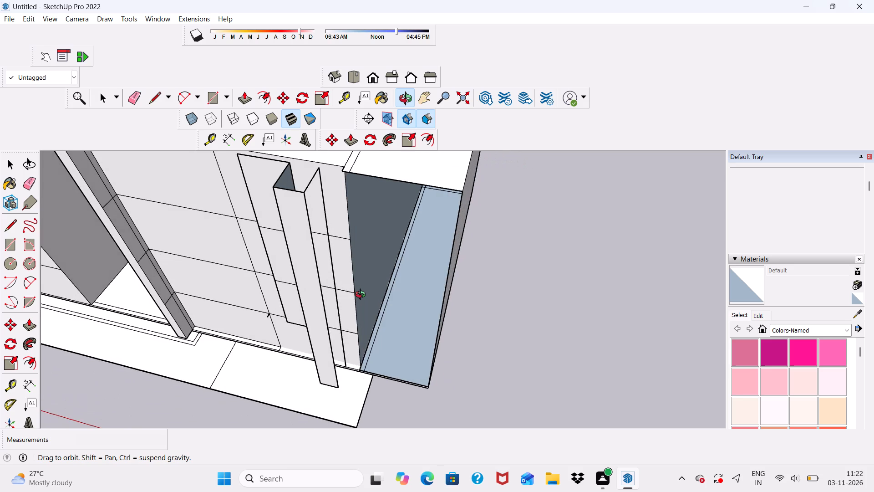
pyautogui.moveTo(362, 296); pyautogui.dragTo(358, 313, button='middle')
pyautogui.scroll(7, 289, 210)
pyautogui.scroll(2, 230, 212)
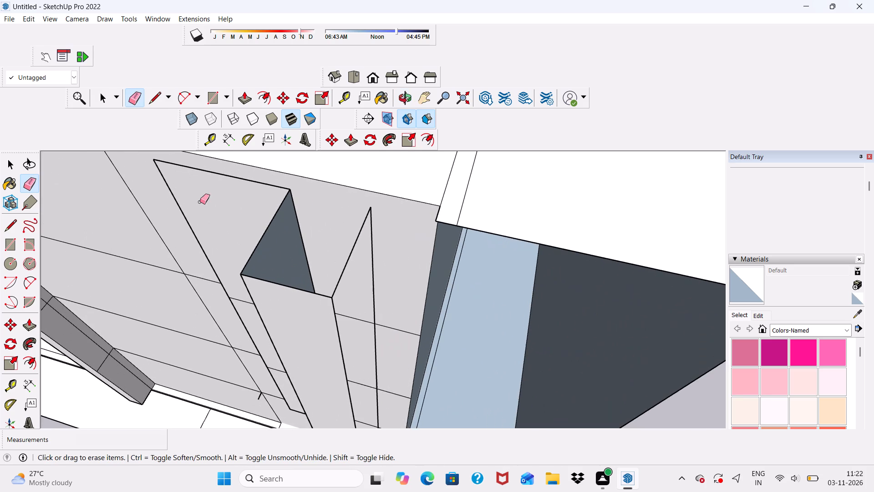
pyautogui.moveTo(218, 173); pyautogui.dragTo(224, 177)
pyautogui.moveTo(237, 185); pyautogui.dragTo(250, 201)
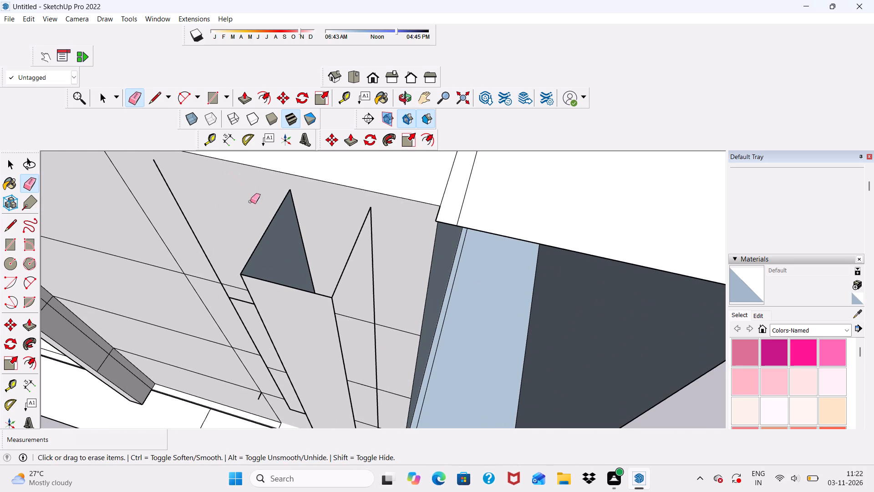
pyautogui.moveTo(250, 201); pyautogui.dragTo(262, 296)
pyautogui.moveTo(335, 269); pyautogui.dragTo(340, 271)
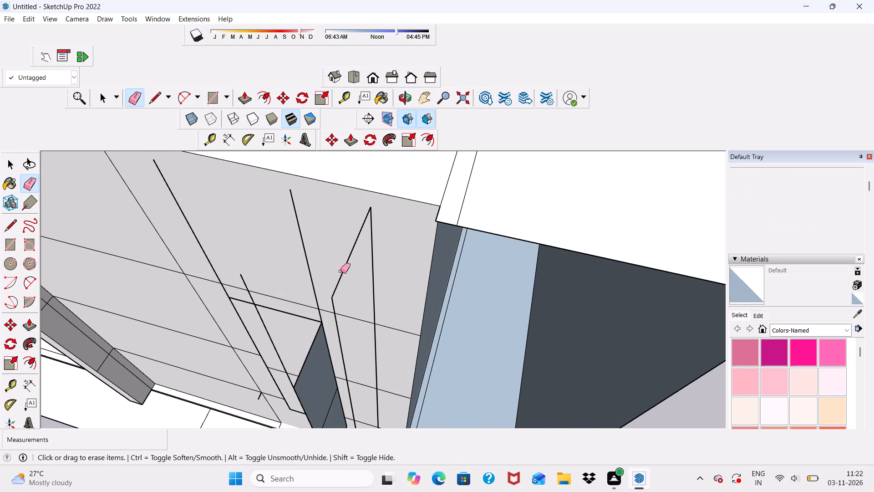
pyautogui.moveTo(340, 271); pyautogui.dragTo(349, 274)
pyautogui.moveTo(351, 274); pyautogui.dragTo(361, 271)
pyautogui.moveTo(364, 270); pyautogui.dragTo(378, 261)
pyautogui.click(378, 260)
# Erase the edges around the upper part of the column's remaining inner side face, including the horizontal line joining it.
pyautogui.moveTo(325, 323); pyautogui.dragTo(326, 324)
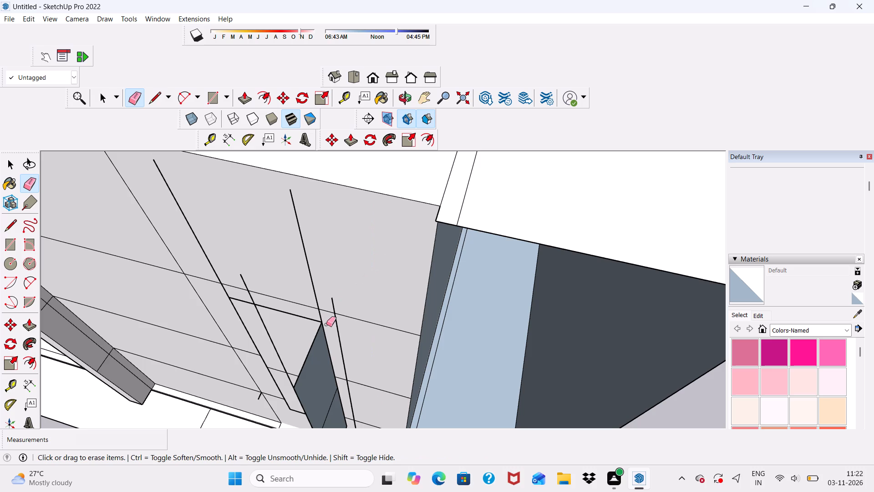
pyautogui.moveTo(326, 324); pyautogui.dragTo(336, 333)
pyautogui.moveTo(342, 338); pyautogui.dragTo(347, 341)
pyautogui.click(347, 341)
pyautogui.moveTo(334, 334); pyautogui.dragTo(299, 329)
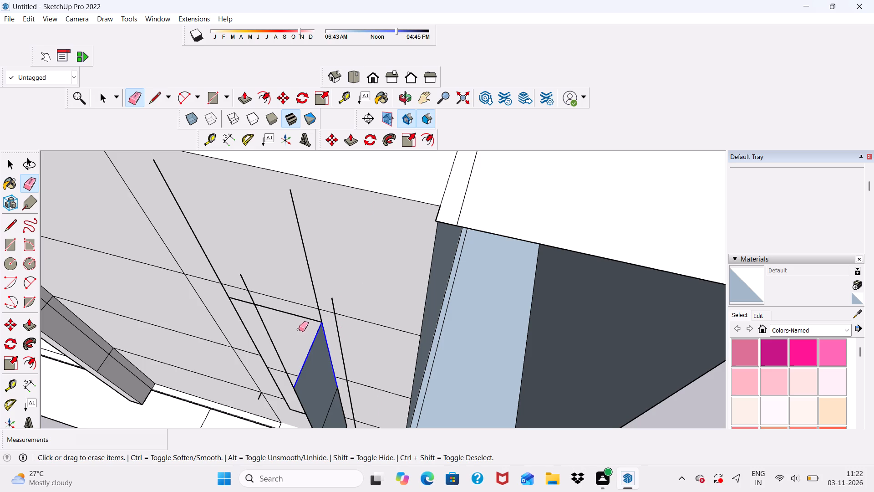
pyautogui.moveTo(299, 329); pyautogui.dragTo(240, 307)
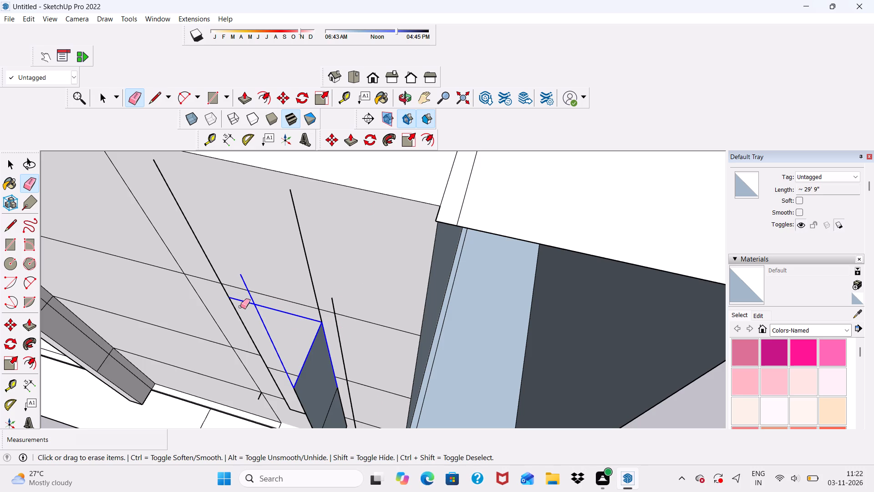
pyautogui.moveTo(240, 307); pyautogui.dragTo(226, 302)
# Erase the two loose upright lines left on the upper facade panels where the recessed panel stood.
pyautogui.moveTo(212, 257); pyautogui.dragTo(212, 256)
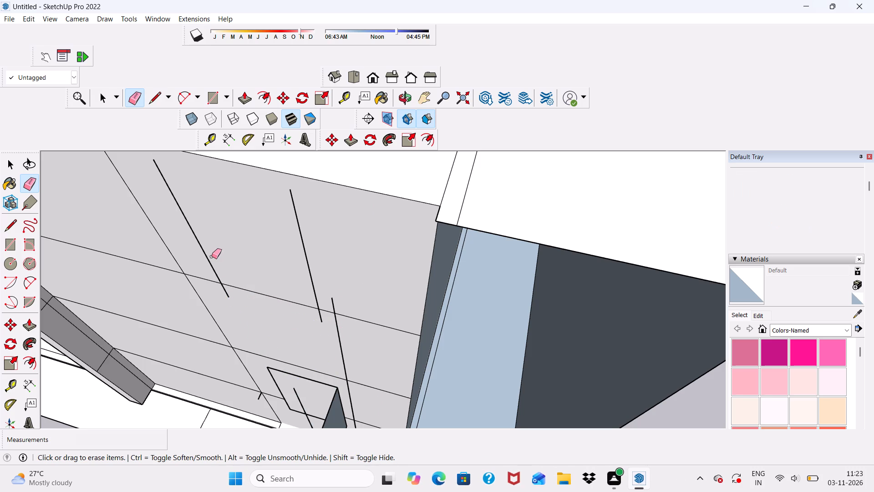
pyautogui.moveTo(212, 256); pyautogui.dragTo(198, 244)
pyautogui.click(198, 244)
pyautogui.moveTo(198, 241); pyautogui.dragTo(198, 236)
pyautogui.moveTo(284, 242); pyautogui.dragTo(305, 249)
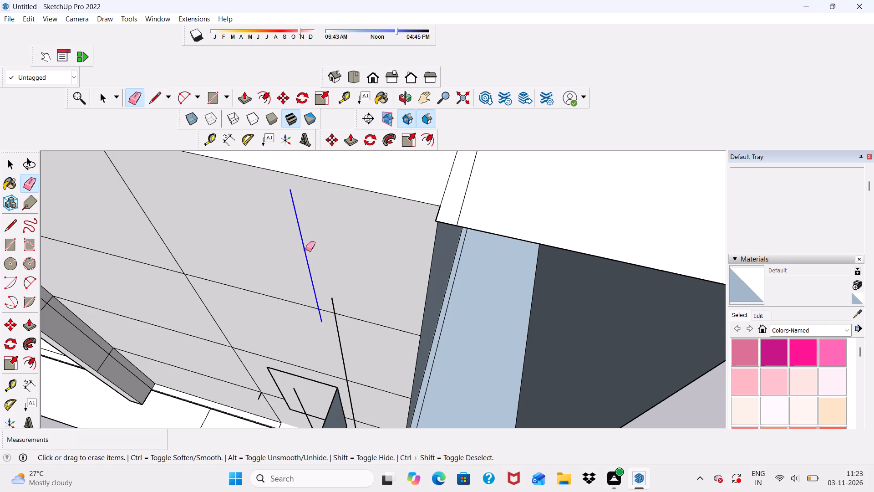
pyautogui.moveTo(305, 249); pyautogui.dragTo(308, 246)
# Erase the loose upright line and the top corner edges of the last dark side face in the bottom floor panels.
pyautogui.scroll(-11, 308, 205)
pyautogui.moveTo(321, 297); pyautogui.dragTo(361, 258, button='middle')
pyautogui.scroll(6, 361, 251)
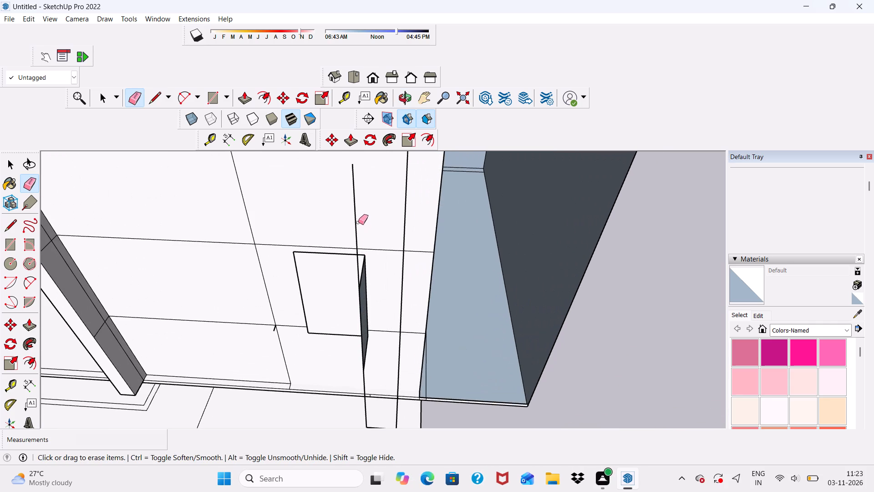
pyautogui.moveTo(358, 218); pyautogui.dragTo(351, 219)
pyautogui.scroll(10, 374, 264)
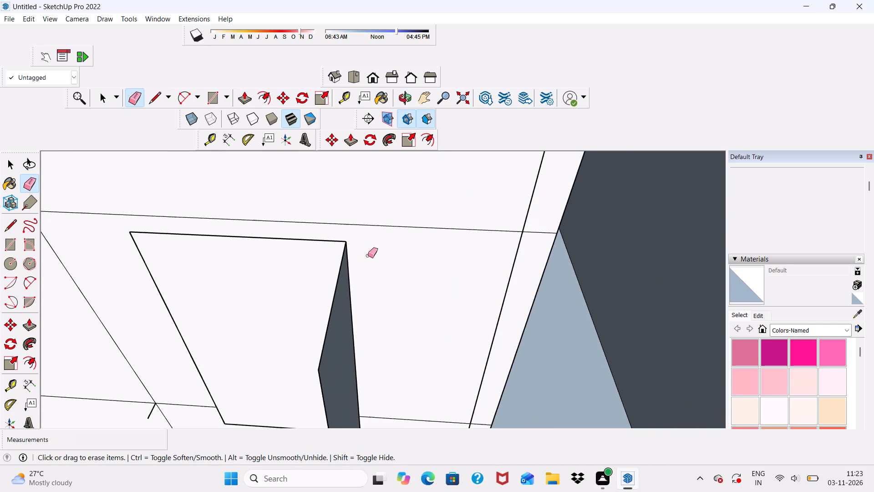
pyautogui.doubleClick(346, 242)
pyautogui.scroll(-6, 336, 229)
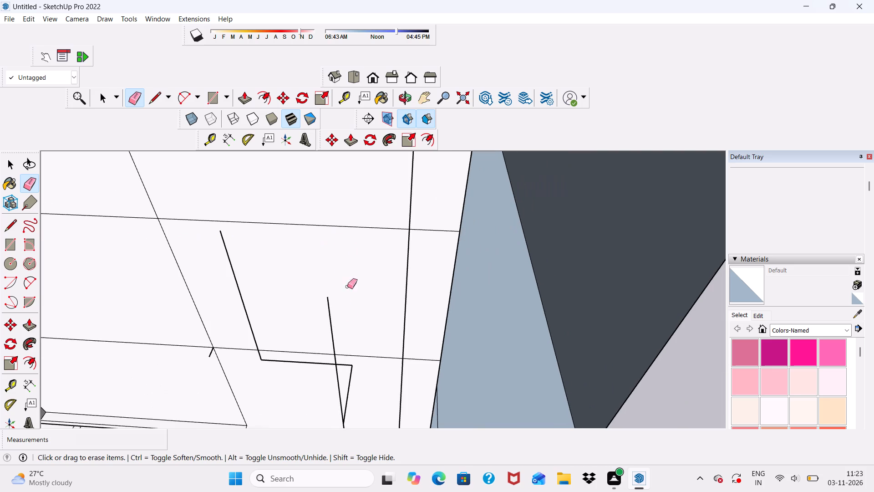
# Erase the short stray edge at the crossing of the vertical and lowest horizontal panel lines, keeping the panel lines.
pyautogui.moveTo(346, 326); pyautogui.dragTo(381, 296, button='middle')
pyautogui.scroll(6, 240, 342)
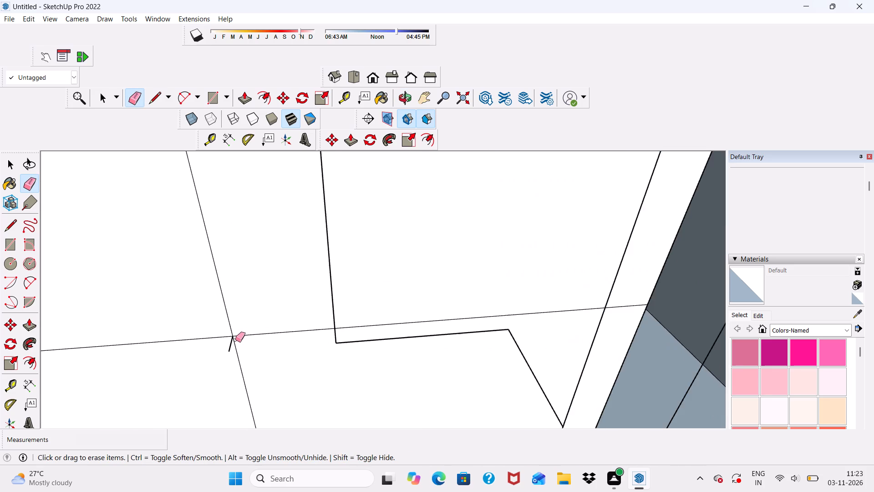
pyautogui.scroll(5, 229, 339)
pyautogui.click(229, 346)
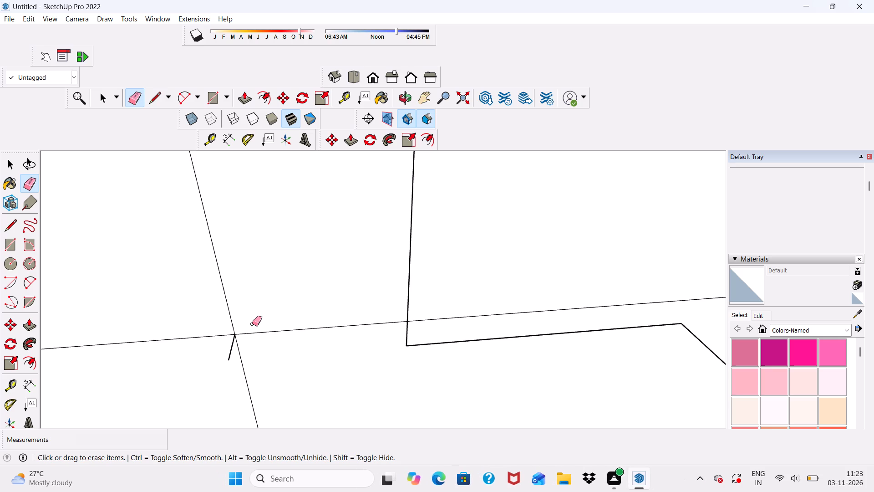
pyautogui.scroll(-6, 340, 333)
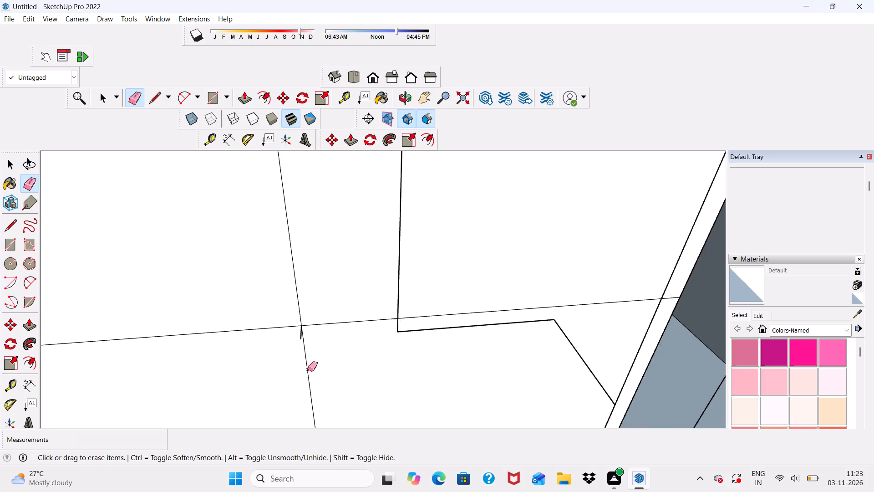
pyautogui.scroll(4, 308, 369)
pyautogui.scroll(17, 303, 309)
pyautogui.moveTo(273, 320); pyautogui.dragTo(297, 333)
pyautogui.moveTo(305, 337); pyautogui.dragTo(315, 339)
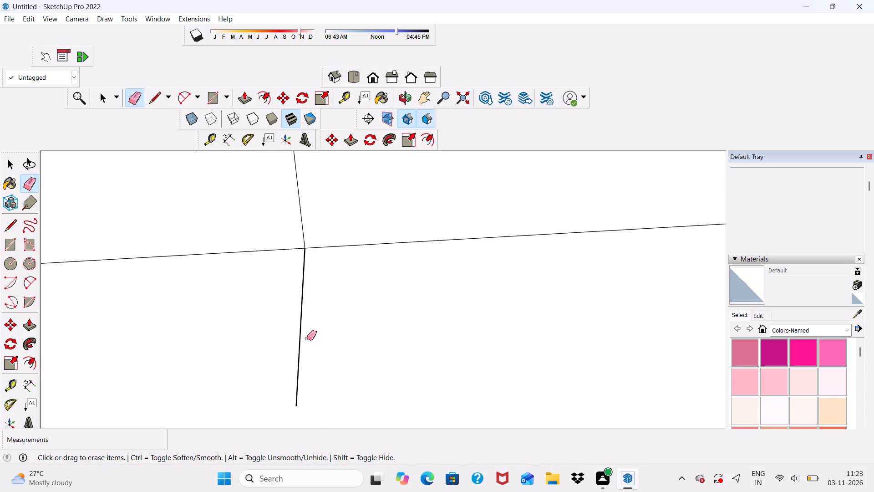
pyautogui.hotkey('ctrl', 'z')
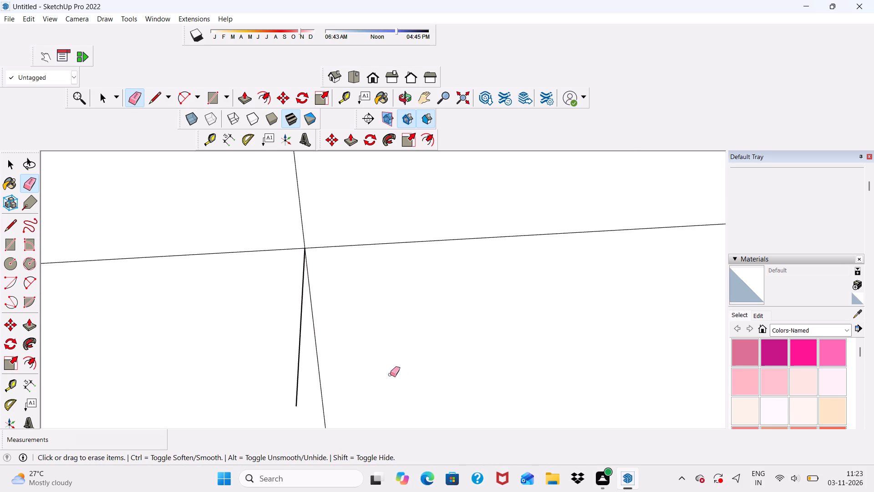
pyautogui.click(298, 360)
pyautogui.scroll(-10, 228, 344)
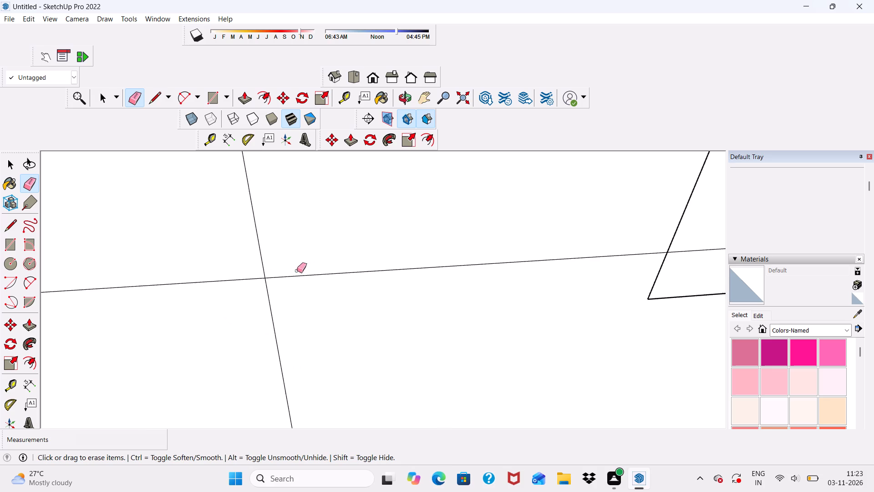
# Erase the leftover base outline of the recessed panel: its upright edge, bottom edge and the edge projecting to the column.
pyautogui.scroll(-6, 297, 271)
pyautogui.moveTo(477, 295); pyautogui.dragTo(611, 241, button='middle')
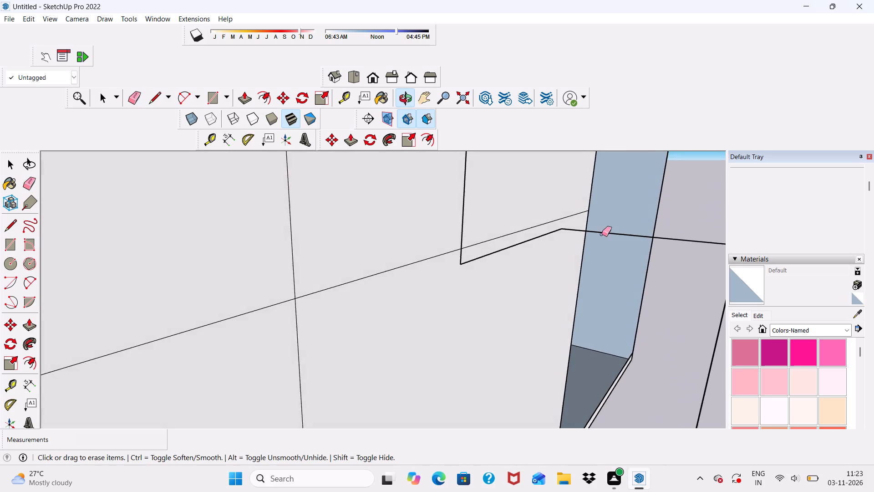
pyautogui.scroll(4, 482, 205)
pyautogui.moveTo(453, 190); pyautogui.dragTo(462, 190)
pyautogui.click(463, 190)
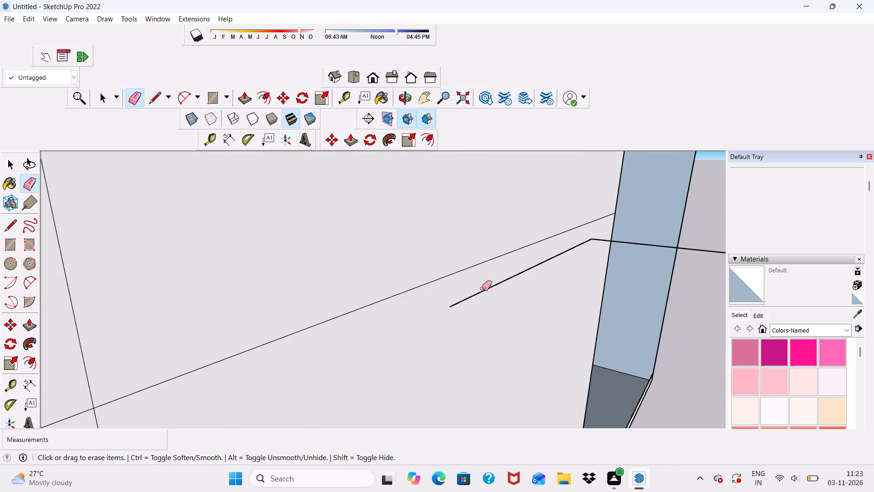
pyautogui.moveTo(482, 288); pyautogui.dragTo(487, 297)
pyautogui.scroll(-3, 473, 294)
pyautogui.moveTo(491, 313); pyautogui.dragTo(556, 303, button='middle')
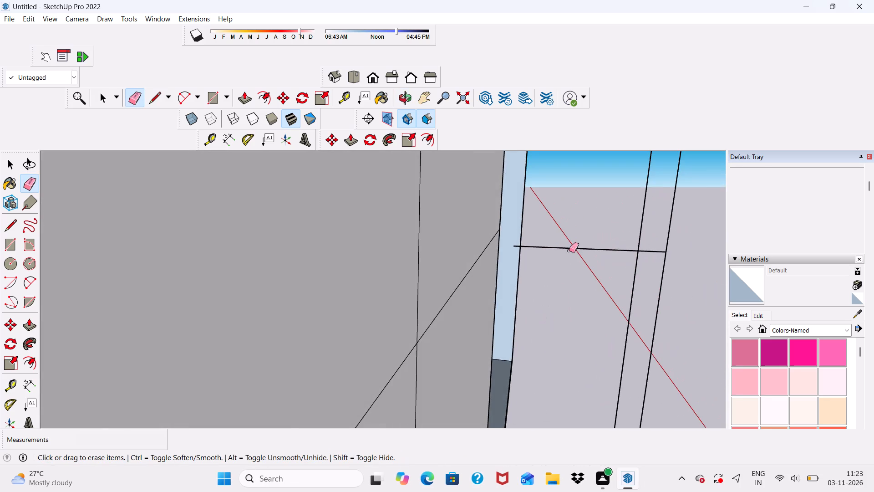
pyautogui.scroll(5, 565, 239)
pyautogui.moveTo(542, 277); pyautogui.dragTo(545, 290)
pyautogui.scroll(-6, 530, 270)
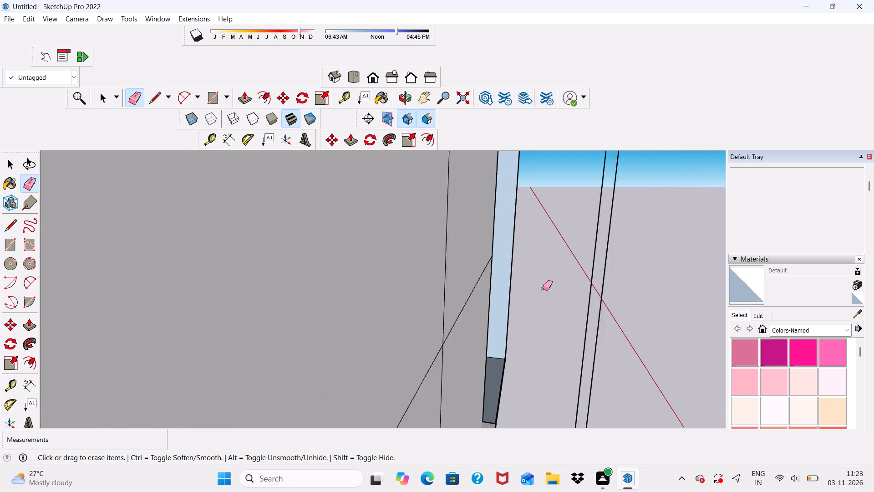
# Erase the remaining long upright lines of the outer column standing in front of the facade panels.
pyautogui.scroll(-2, 543, 288)
pyautogui.moveTo(564, 289); pyautogui.dragTo(461, 287, button='middle')
pyautogui.scroll(-5, 399, 269)
pyautogui.scroll(-2, 373, 231)
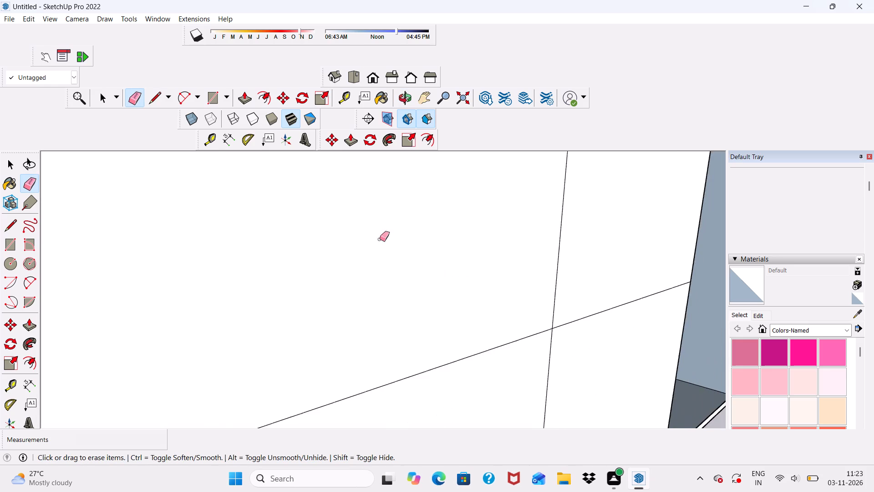
pyautogui.scroll(-14, 380, 239)
pyautogui.moveTo(503, 315); pyautogui.dragTo(354, 329, button='middle')
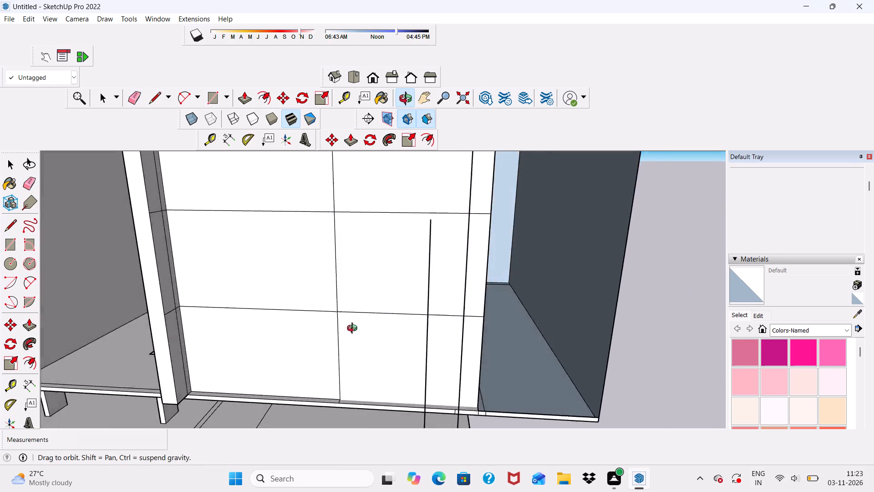
pyautogui.moveTo(354, 329); pyautogui.dragTo(342, 315, button='middle')
pyautogui.moveTo(426, 233); pyautogui.dragTo(381, 247)
pyautogui.scroll(-5, 443, 265)
pyautogui.scroll(-2, 487, 272)
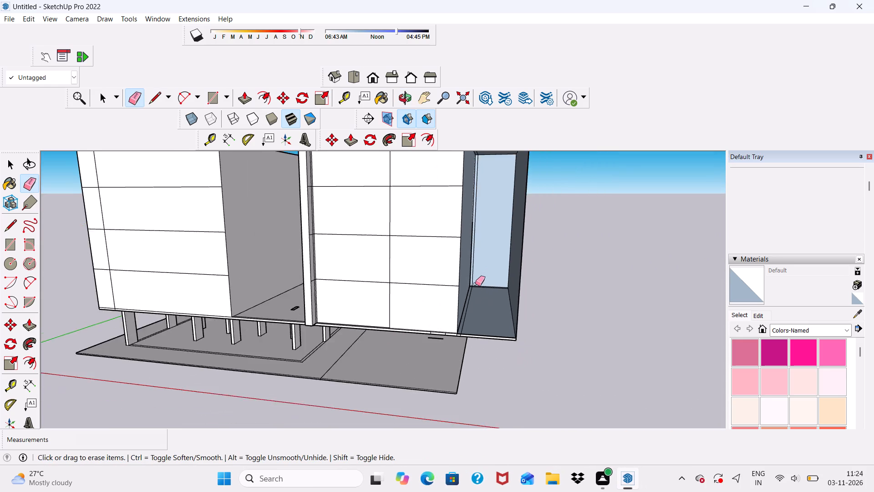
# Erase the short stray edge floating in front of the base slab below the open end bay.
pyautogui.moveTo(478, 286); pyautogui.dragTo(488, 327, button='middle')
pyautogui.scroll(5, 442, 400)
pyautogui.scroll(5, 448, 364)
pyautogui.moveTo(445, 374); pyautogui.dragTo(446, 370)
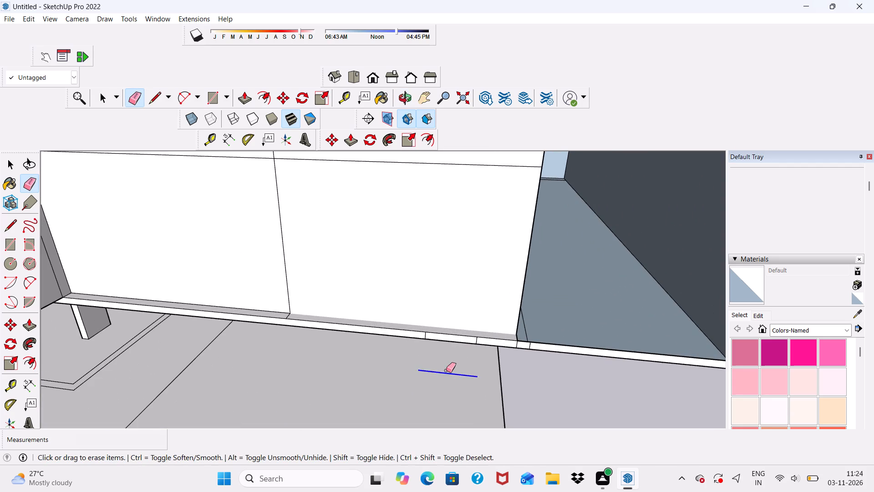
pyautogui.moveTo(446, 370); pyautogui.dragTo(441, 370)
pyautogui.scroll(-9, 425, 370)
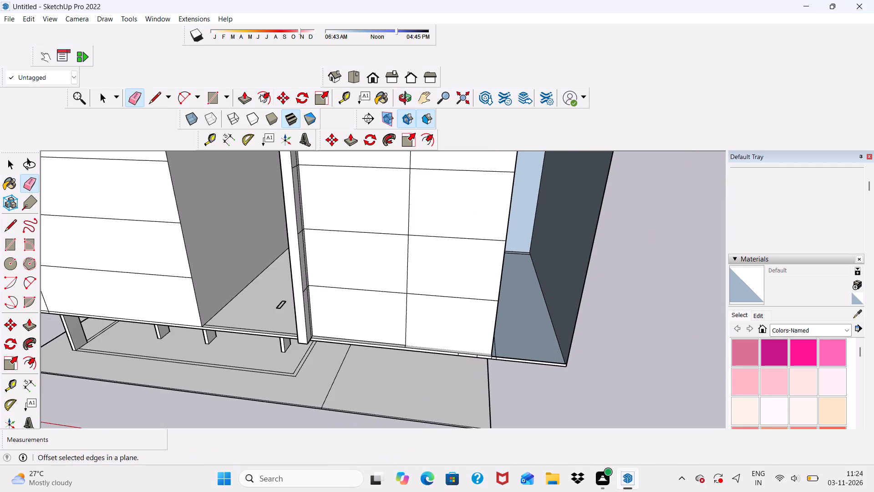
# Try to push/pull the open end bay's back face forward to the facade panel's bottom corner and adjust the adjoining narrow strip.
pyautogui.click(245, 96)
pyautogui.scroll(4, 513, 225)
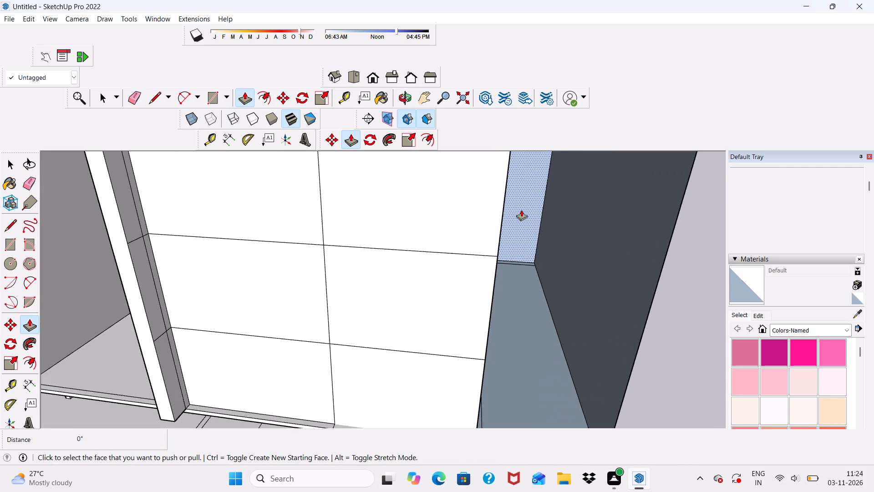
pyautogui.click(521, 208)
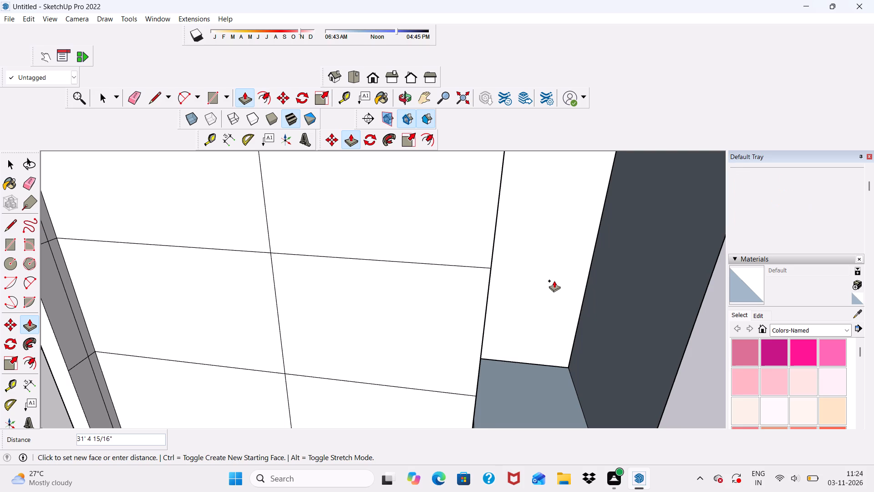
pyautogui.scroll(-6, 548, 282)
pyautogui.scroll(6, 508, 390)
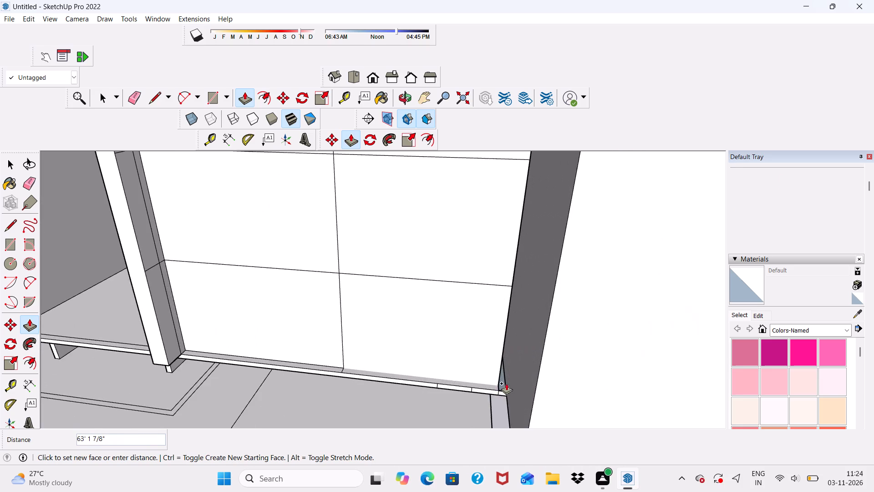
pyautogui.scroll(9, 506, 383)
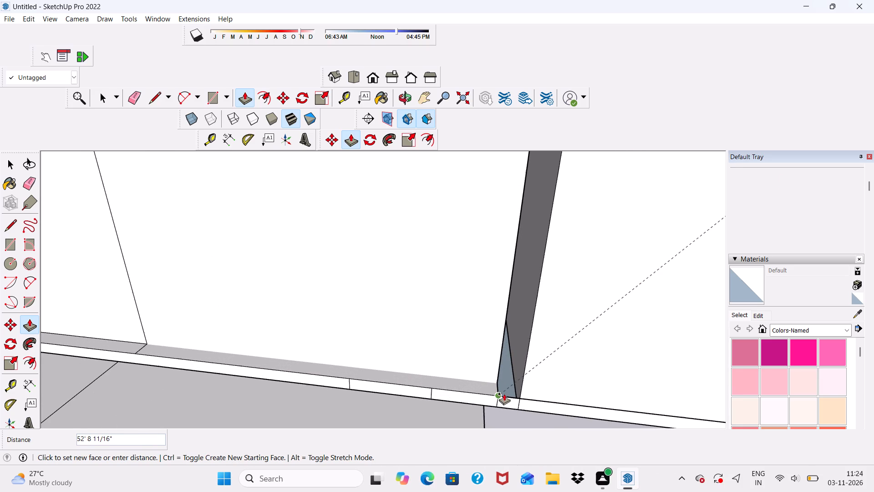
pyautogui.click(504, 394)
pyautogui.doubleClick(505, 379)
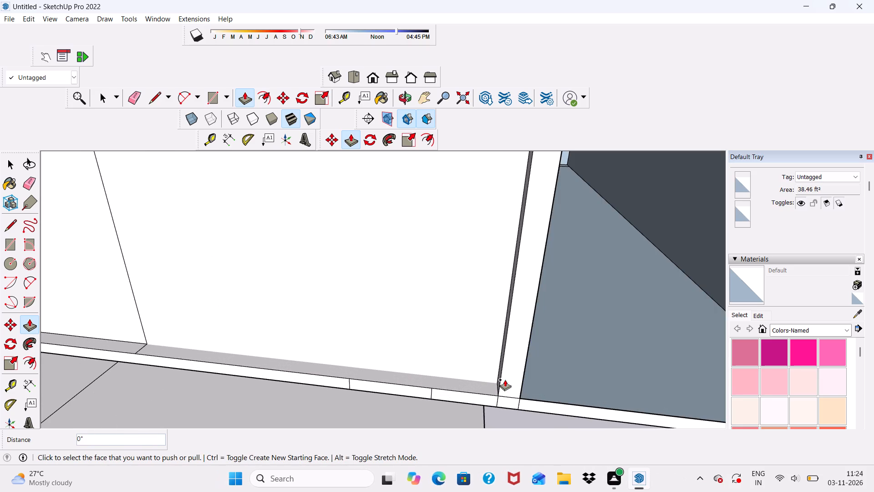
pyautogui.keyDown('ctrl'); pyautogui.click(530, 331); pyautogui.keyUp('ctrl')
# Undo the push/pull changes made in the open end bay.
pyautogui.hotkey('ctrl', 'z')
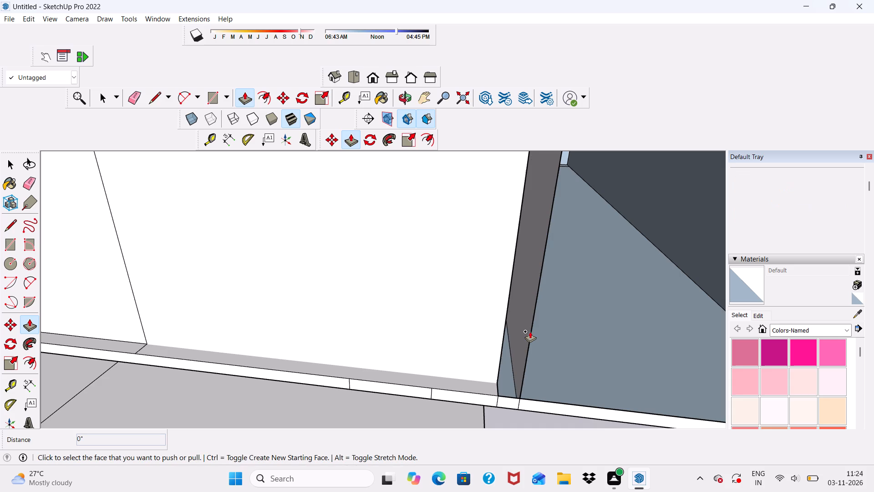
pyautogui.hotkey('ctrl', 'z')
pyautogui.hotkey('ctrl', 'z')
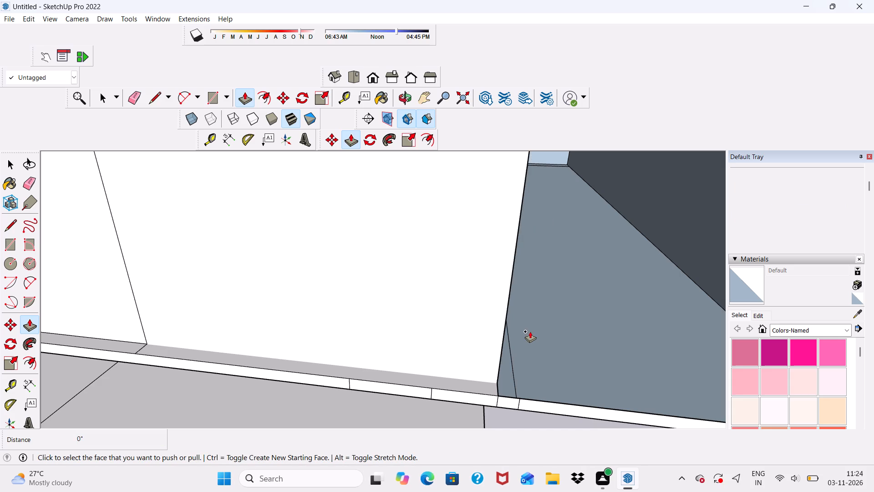
# Undo the earlier erasures and face edits step by step, back to the solid outer column and the full face panel beside it.
pyautogui.hotkey('ctrl', 'z')
pyautogui.hotkey('ctrl', 'z')
pyautogui.hotkey('ctrl', 'z')
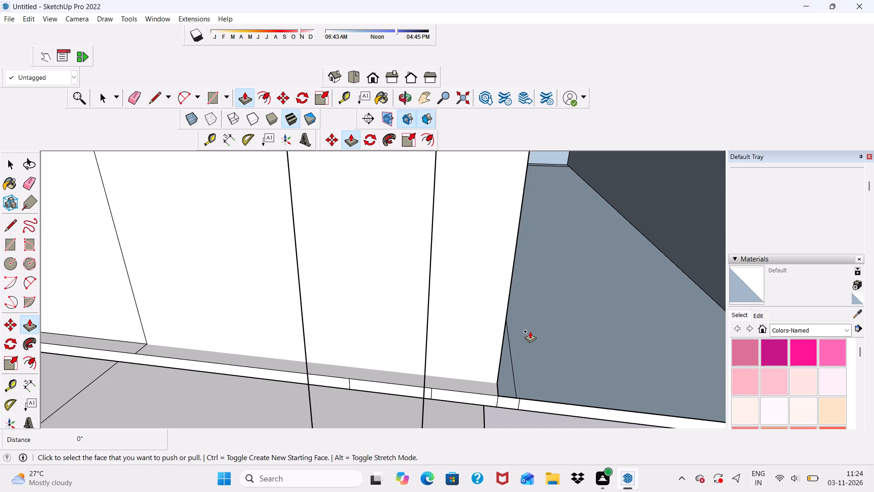
pyautogui.hotkey('ctrl', 'z')
pyautogui.hotkey('ctrl', 'z')
pyautogui.hotkey('ctrl', 'z')
pyautogui.hotkey('ctrl', 'z')
pyautogui.keyDown('ctrl'); pyautogui.click(530, 331); pyautogui.keyUp('ctrl')
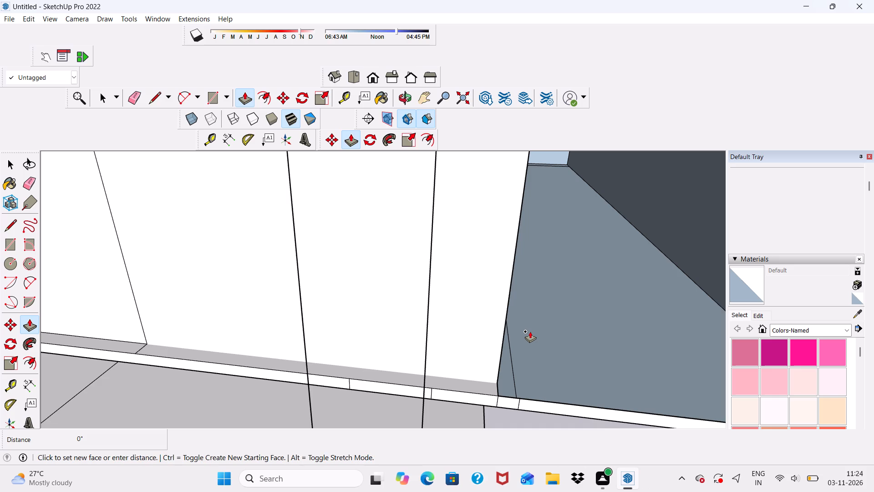
pyautogui.hotkey('ctrl', 'z')
pyautogui.hotkey('ctrl', 'z')
pyautogui.hotkey('ctrl', 'z')
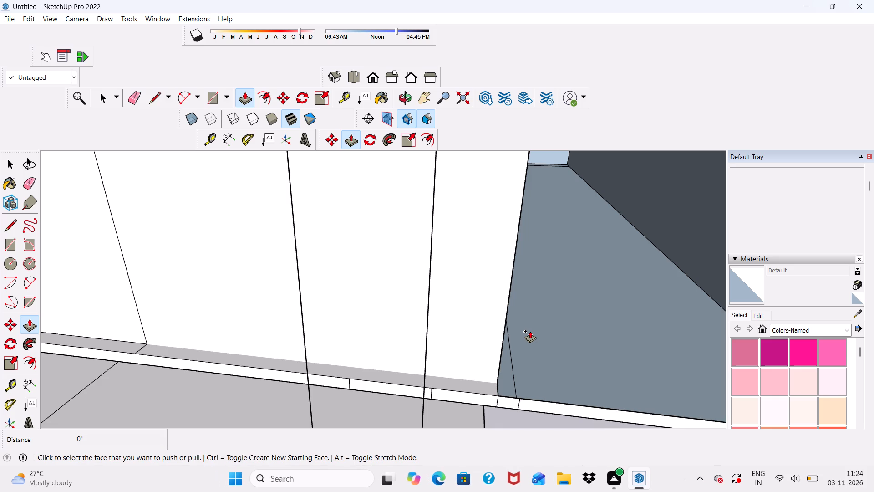
pyautogui.hotkey('ctrl', 'z')
pyautogui.hotkey('ctrl', 'z')
pyautogui.hotkey('ctrl', 'z')
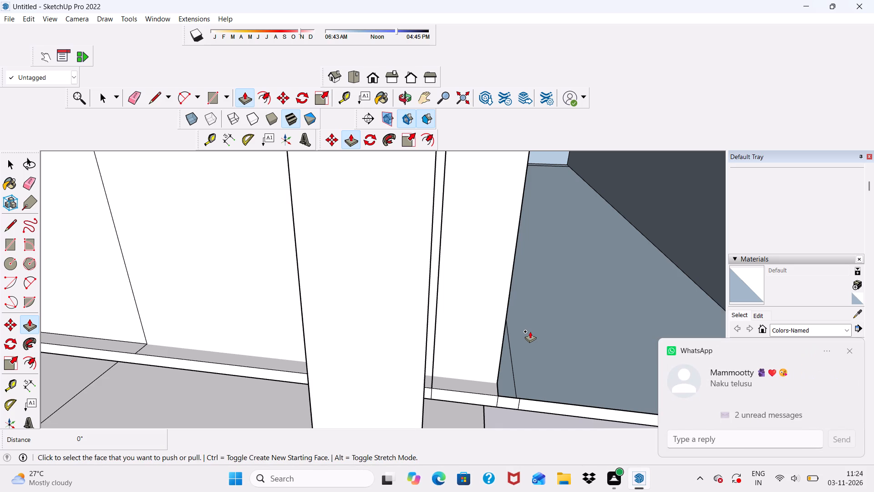
pyautogui.hotkey('ctrl', 'z')
pyautogui.hotkey('ctrl', 'z')
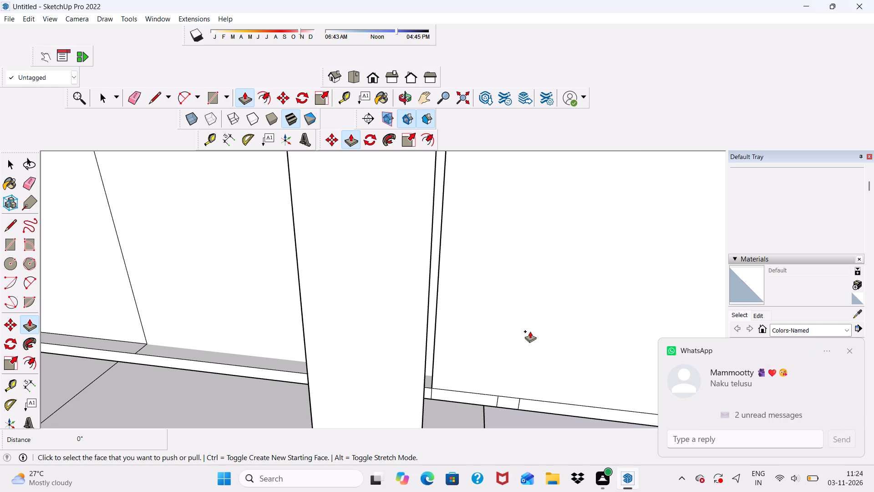
pyautogui.hotkey('ctrl', 'z')
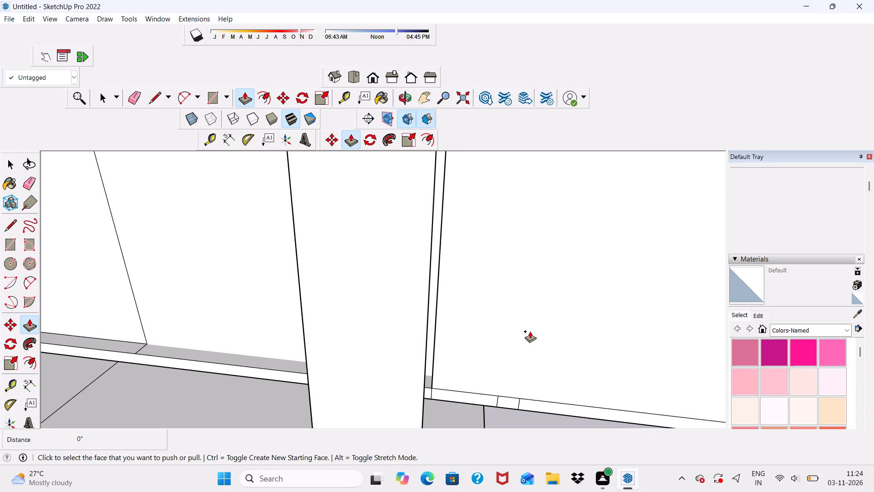
pyautogui.hotkey('ctrl', 'z')
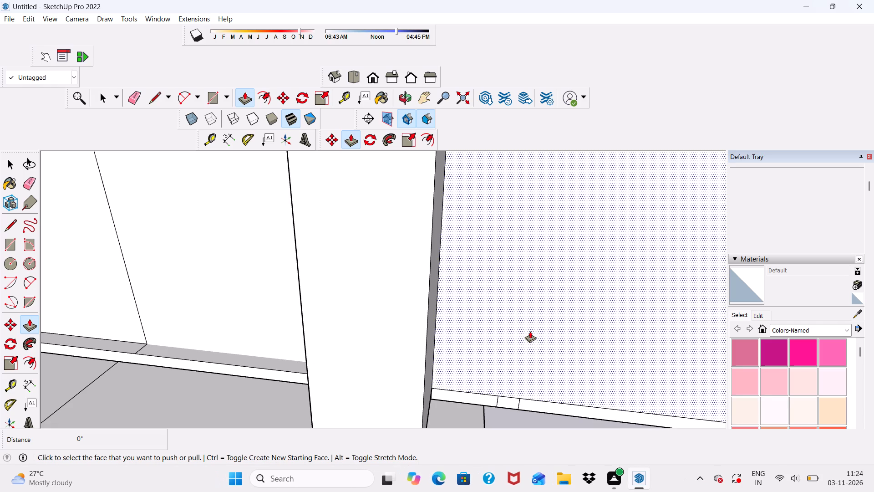
pyautogui.hotkey('ctrl', 'z')
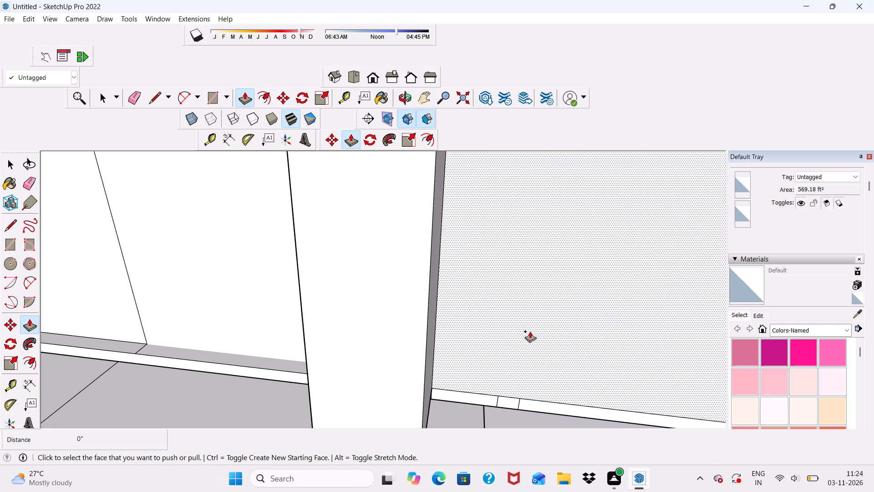
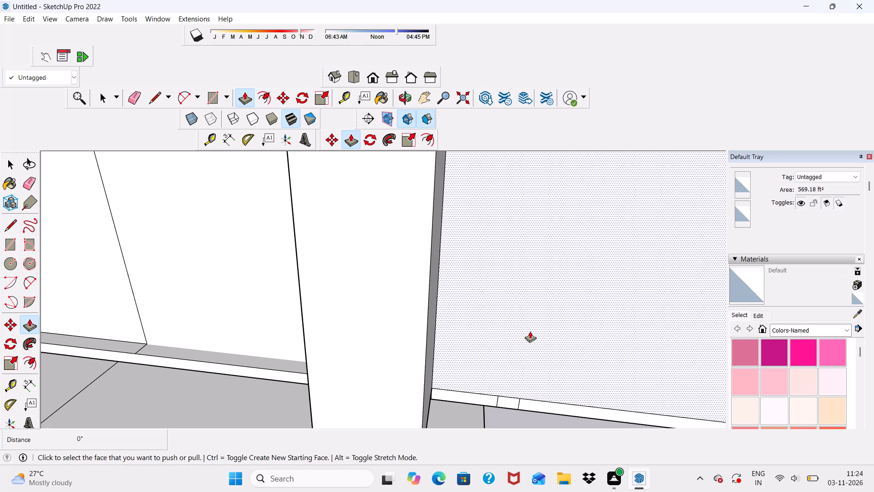
# Undo the end bay's opening and face edits step by step, back to flush facade panels beside the projecting column.
pyautogui.hotkey('ctrl', 'z')
pyautogui.hotkey('ctrl', 'z')
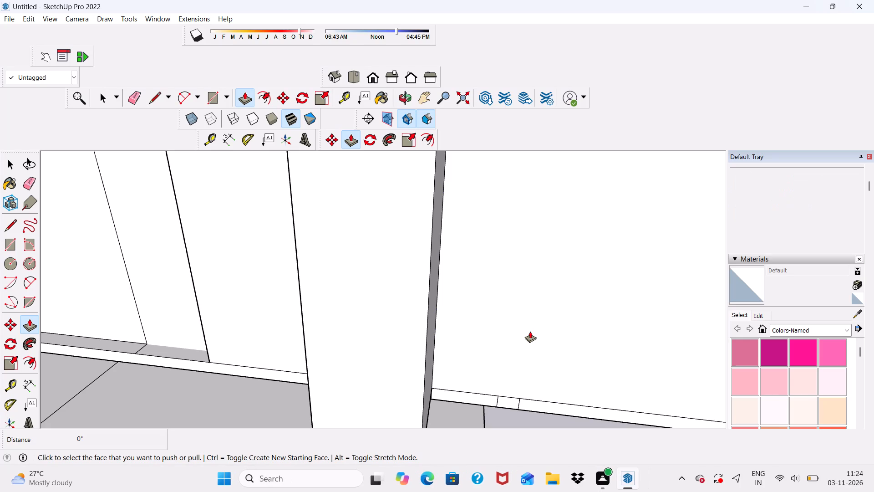
pyautogui.hotkey('ctrl', 'z')
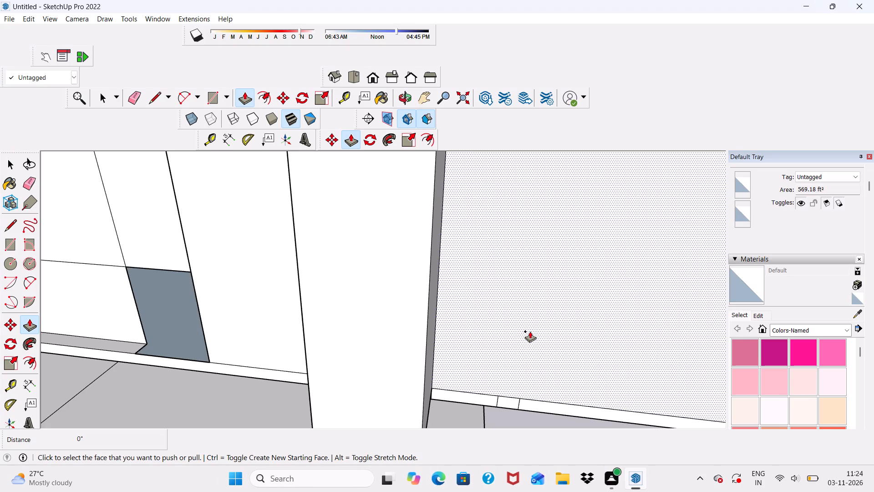
pyautogui.hotkey('ctrl', 'z')
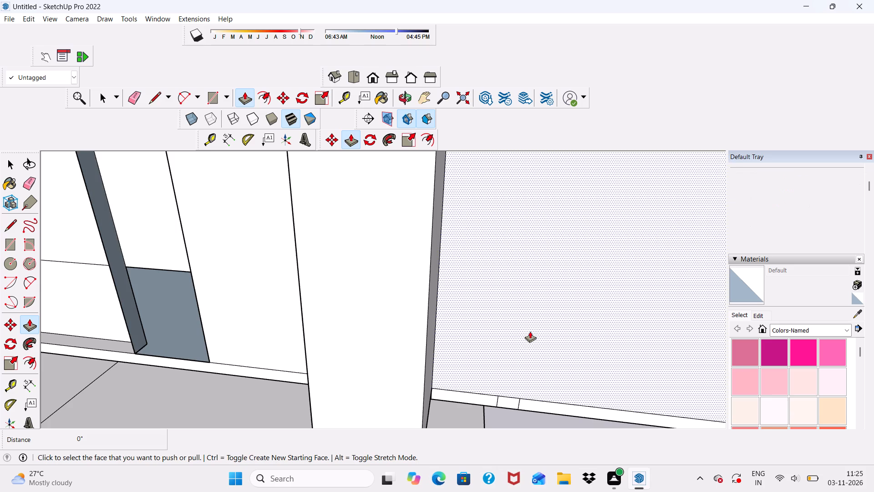
pyautogui.hotkey('ctrl', 'z')
pyautogui.hotkey('ctrl', 'z')
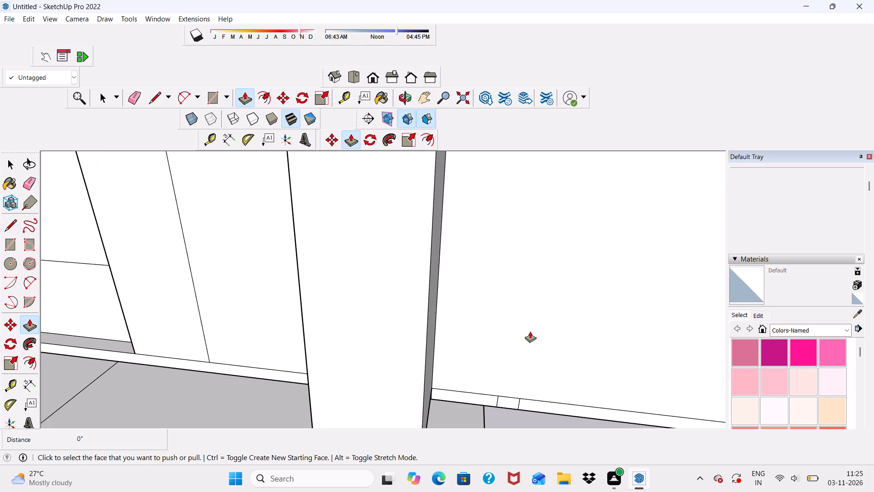
pyautogui.hotkey('ctrl', 'z')
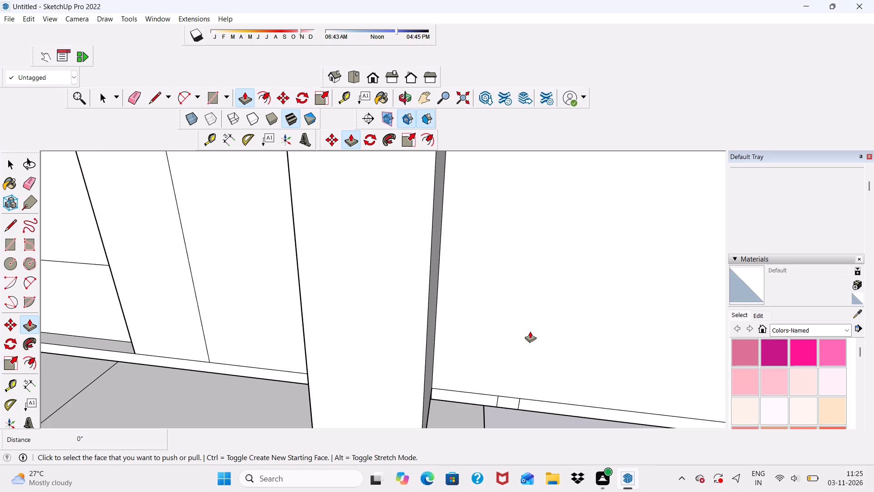
pyautogui.hotkey('ctrl', 'z')
pyautogui.hotkey('ctrl', 'z')
pyautogui.hotkey('ctrl', 'z')
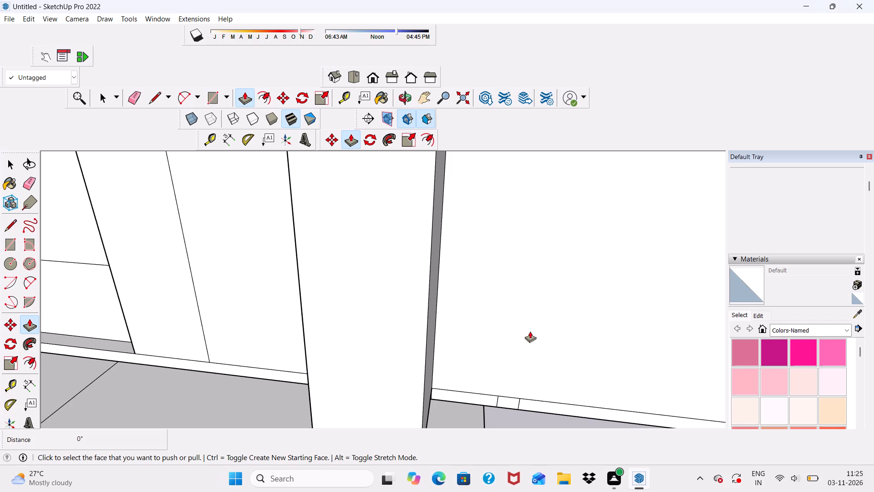
pyautogui.hotkey('ctrl', 'z')
pyautogui.hotkey('ctrl', 'z')
pyautogui.hotkey('ctrl', 'z')
pyautogui.hotkey('ctrl', 'z')
pyautogui.hotkey('ctrl', 'z')
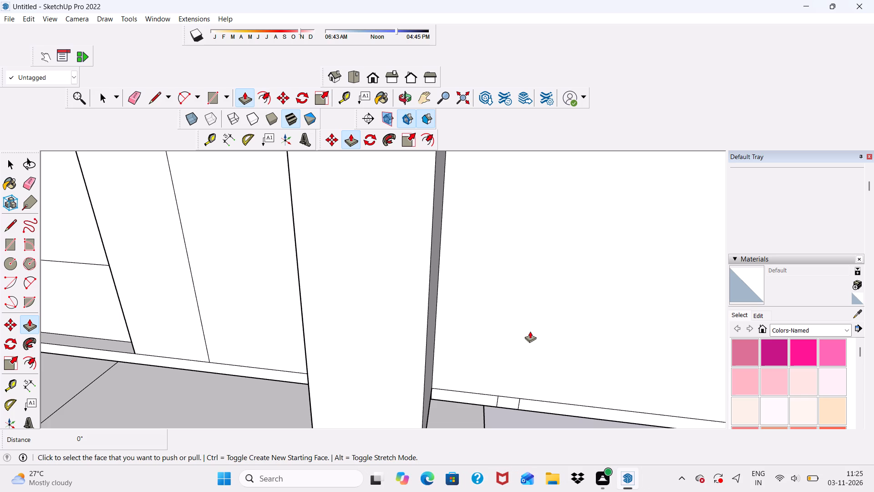
pyautogui.hotkey('ctrl', 'z')
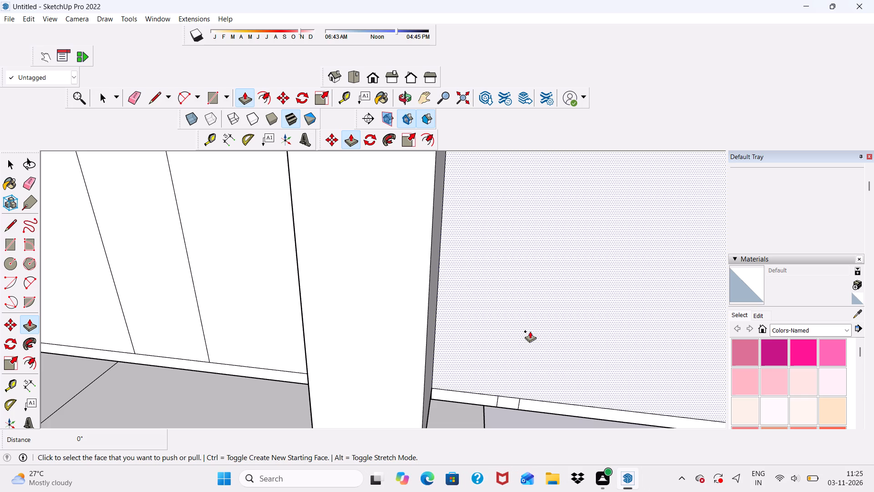
# Undo the projecting end column and the two vertical division lines beside it on the right block's front facade.
pyautogui.hotkey('ctrl', 'z')
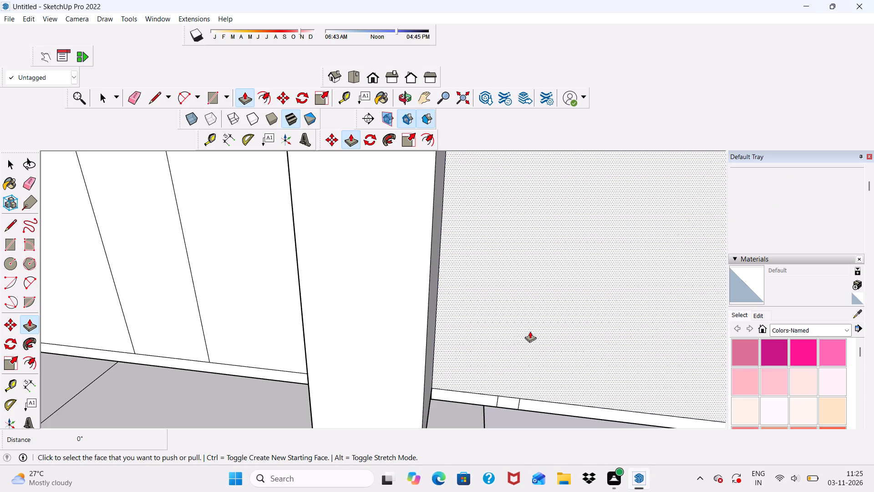
pyautogui.hotkey('ctrl', 'z')
pyautogui.hotkey('ctrl', 'z')
pyautogui.hotkey('ctrl', 'z')
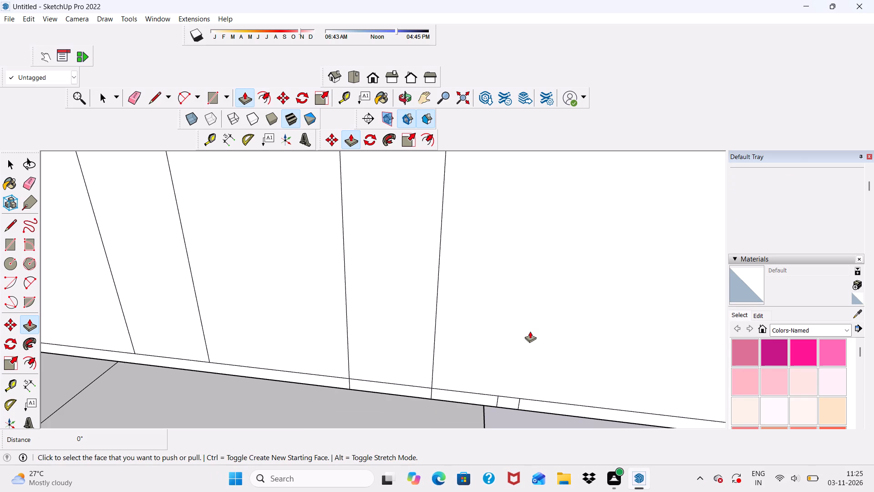
pyautogui.hotkey('ctrl', 'z')
pyautogui.hotkey('ctrl', 'z')
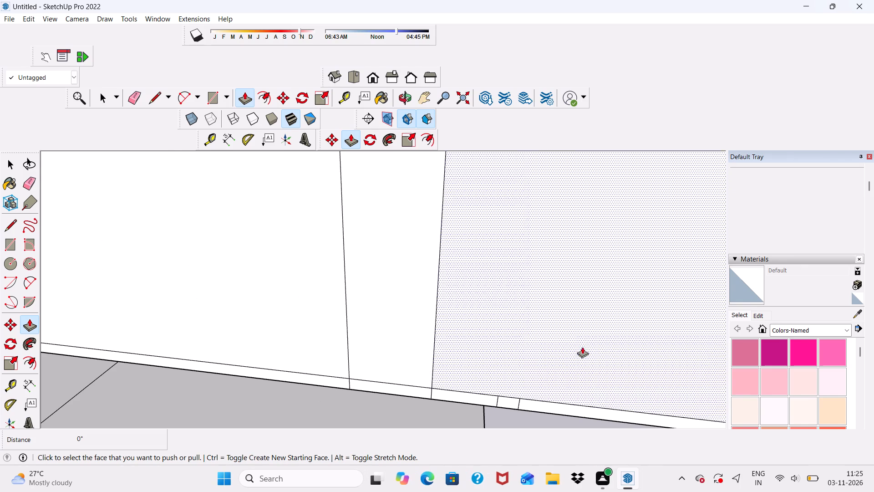
# Examine the rolled-back building from the front, checking the right block's floor lines, vertical strip and blank end panel.
pyautogui.scroll(-6, 743, 328)
pyautogui.scroll(-5, 762, 360)
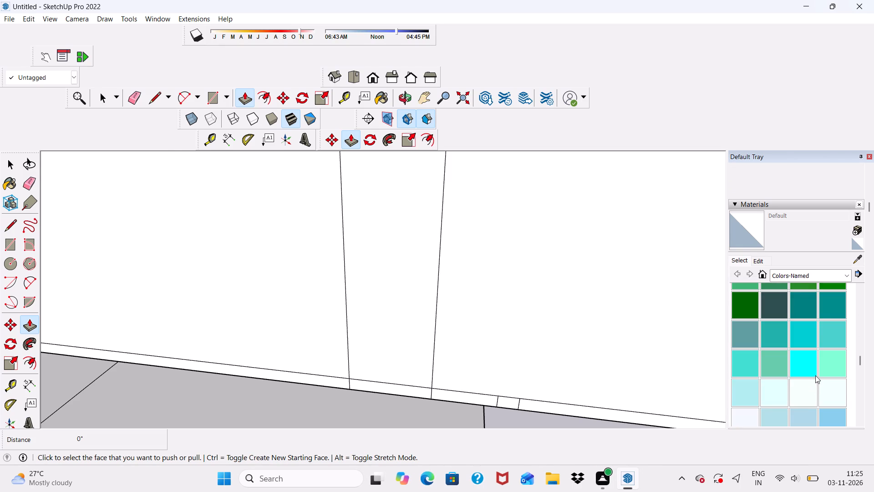
pyautogui.scroll(-4, 810, 381)
pyautogui.scroll(-2, 711, 397)
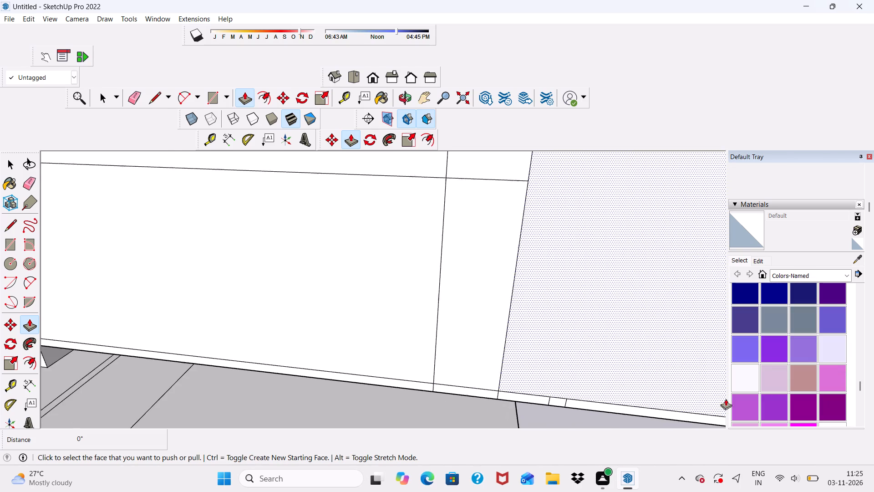
pyautogui.scroll(-20, 726, 399)
pyautogui.scroll(-3, 726, 399)
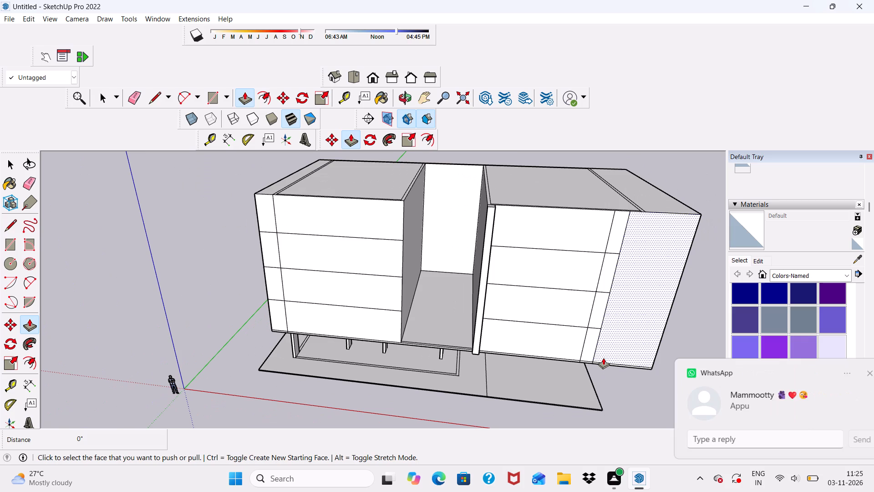
pyautogui.moveTo(604, 358); pyautogui.dragTo(600, 318, button='middle')
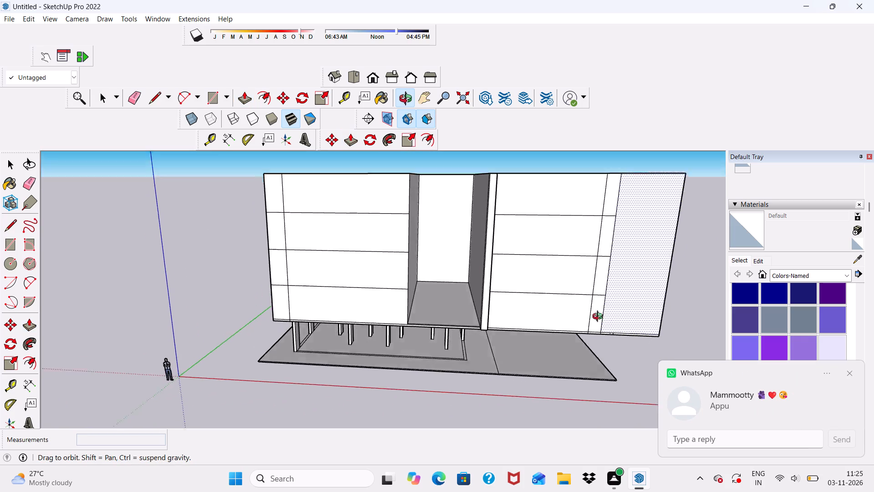
pyautogui.moveTo(600, 318); pyautogui.dragTo(561, 342, button='middle')
pyautogui.scroll(10, 580, 216)
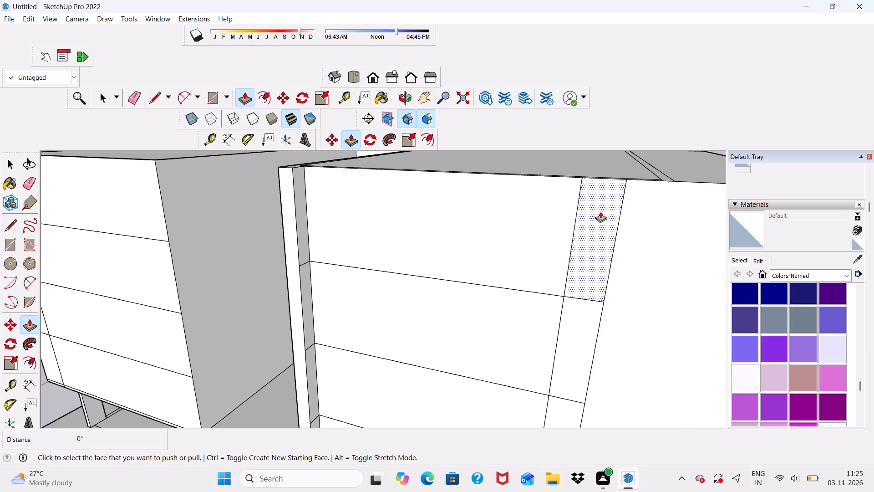
pyautogui.scroll(-2, 599, 218)
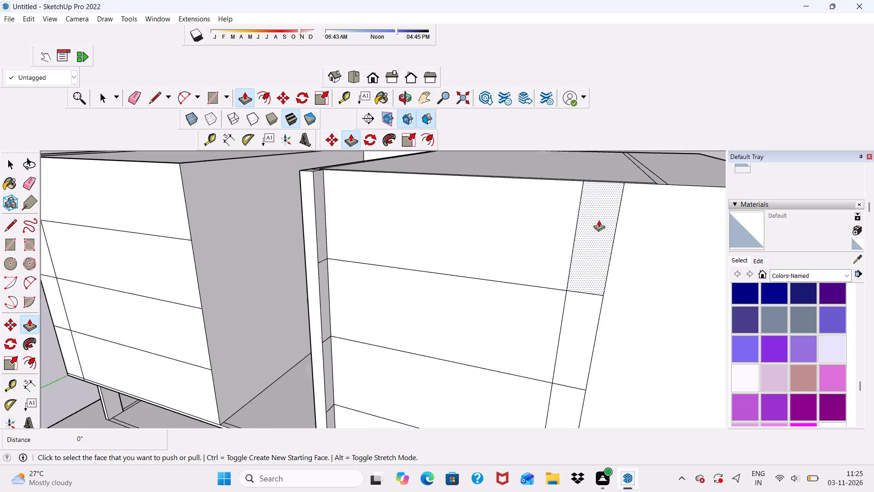
pyautogui.scroll(-2, 599, 220)
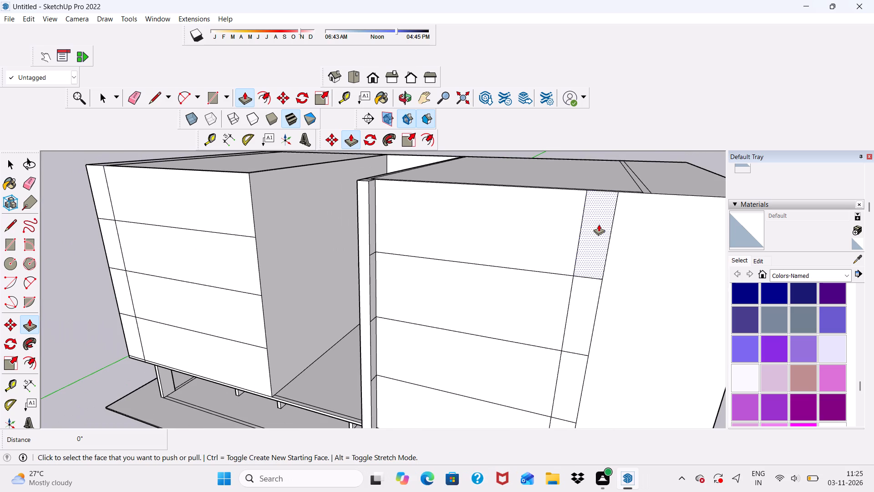
pyautogui.scroll(-4, 599, 224)
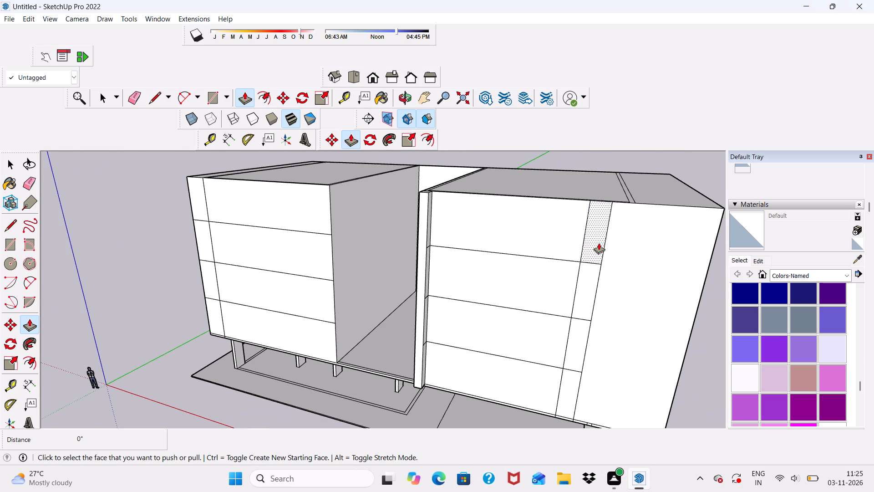
pyautogui.scroll(7, 607, 248)
pyautogui.scroll(-6, 400, 260)
pyautogui.moveTo(417, 246); pyautogui.dragTo(485, 189, button='middle')
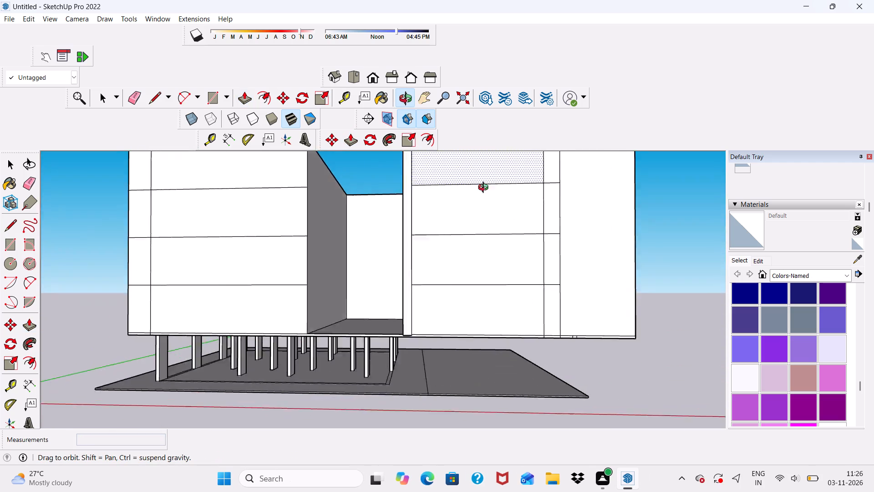
pyautogui.moveTo(485, 189); pyautogui.dragTo(488, 233, button='middle')
pyautogui.scroll(1, 177, 143)
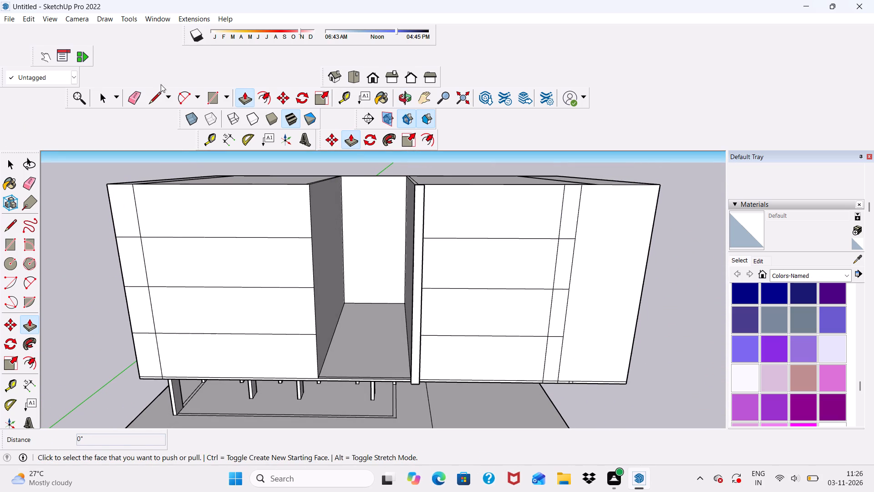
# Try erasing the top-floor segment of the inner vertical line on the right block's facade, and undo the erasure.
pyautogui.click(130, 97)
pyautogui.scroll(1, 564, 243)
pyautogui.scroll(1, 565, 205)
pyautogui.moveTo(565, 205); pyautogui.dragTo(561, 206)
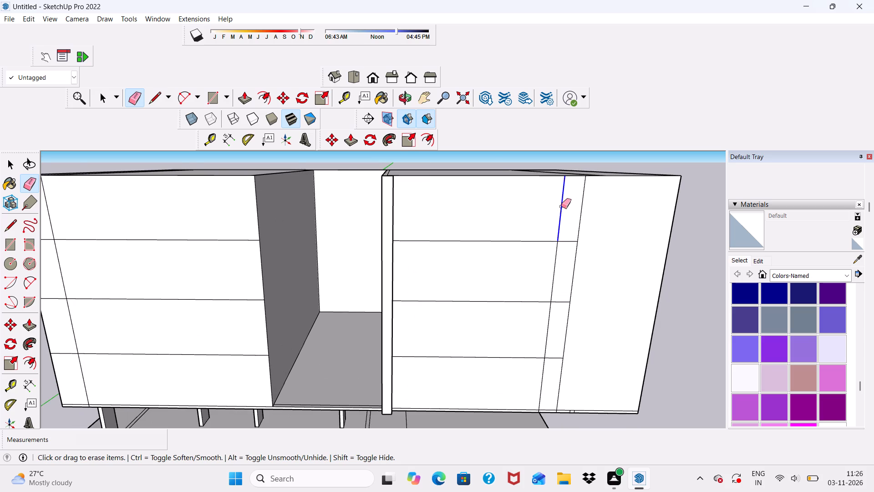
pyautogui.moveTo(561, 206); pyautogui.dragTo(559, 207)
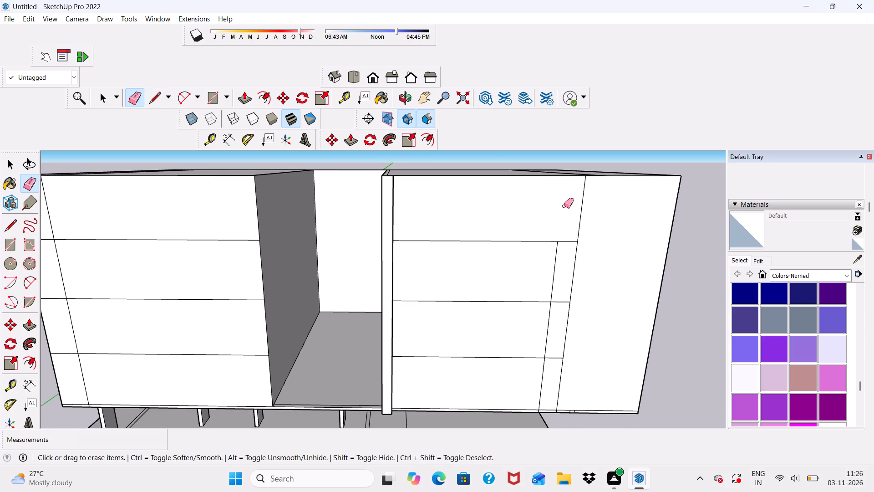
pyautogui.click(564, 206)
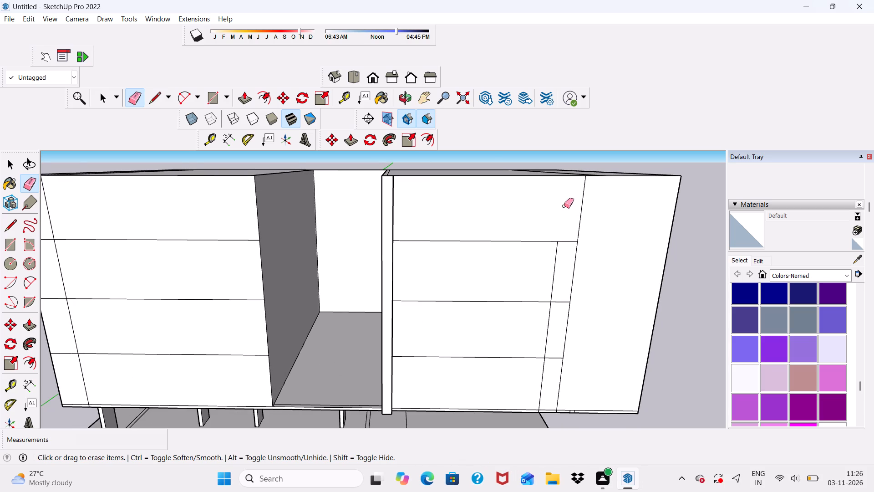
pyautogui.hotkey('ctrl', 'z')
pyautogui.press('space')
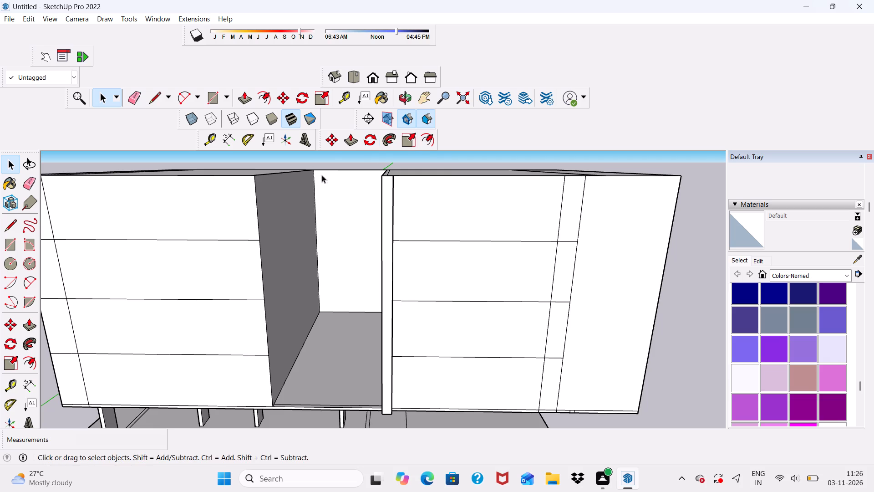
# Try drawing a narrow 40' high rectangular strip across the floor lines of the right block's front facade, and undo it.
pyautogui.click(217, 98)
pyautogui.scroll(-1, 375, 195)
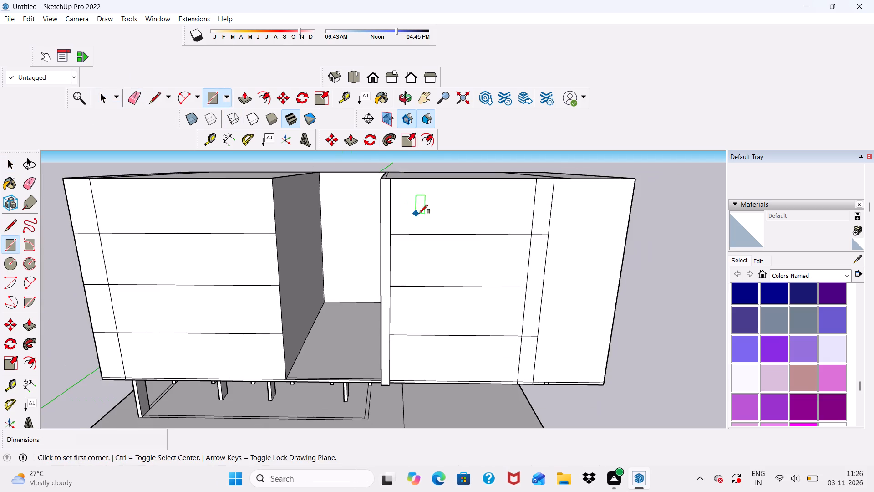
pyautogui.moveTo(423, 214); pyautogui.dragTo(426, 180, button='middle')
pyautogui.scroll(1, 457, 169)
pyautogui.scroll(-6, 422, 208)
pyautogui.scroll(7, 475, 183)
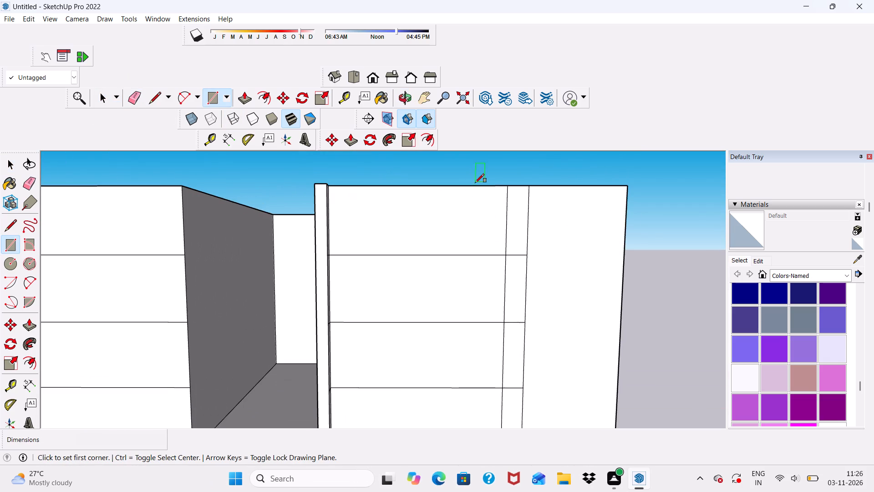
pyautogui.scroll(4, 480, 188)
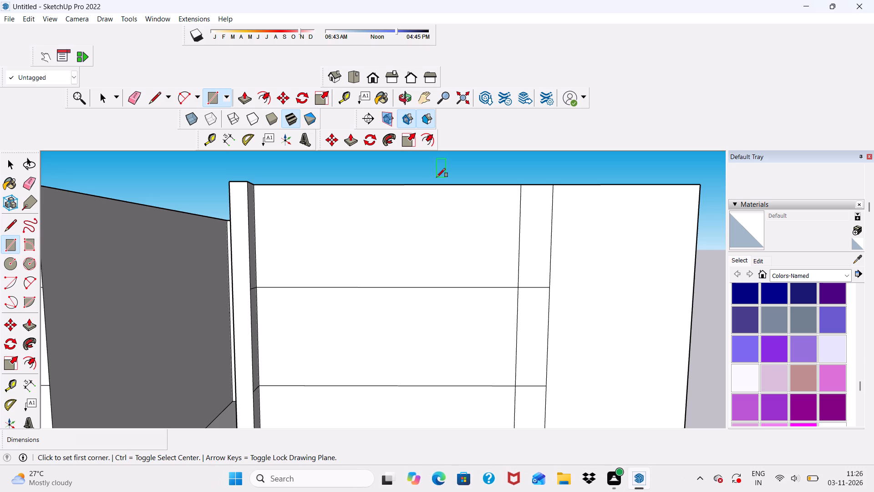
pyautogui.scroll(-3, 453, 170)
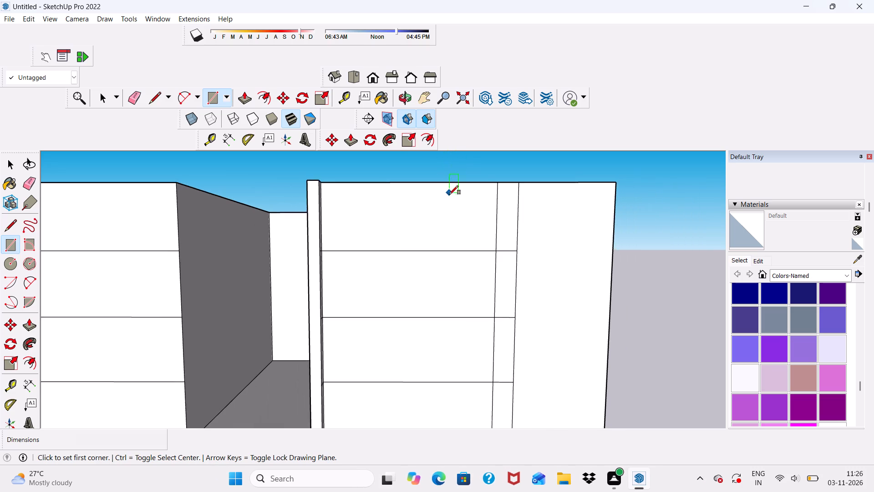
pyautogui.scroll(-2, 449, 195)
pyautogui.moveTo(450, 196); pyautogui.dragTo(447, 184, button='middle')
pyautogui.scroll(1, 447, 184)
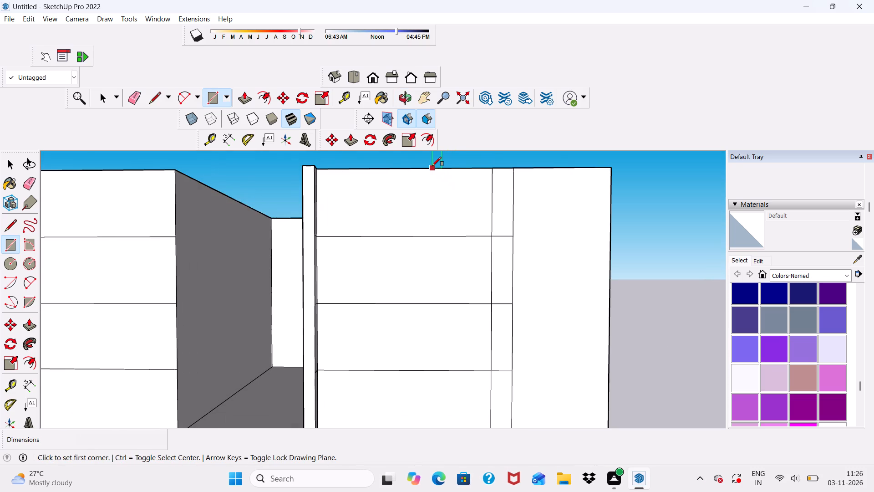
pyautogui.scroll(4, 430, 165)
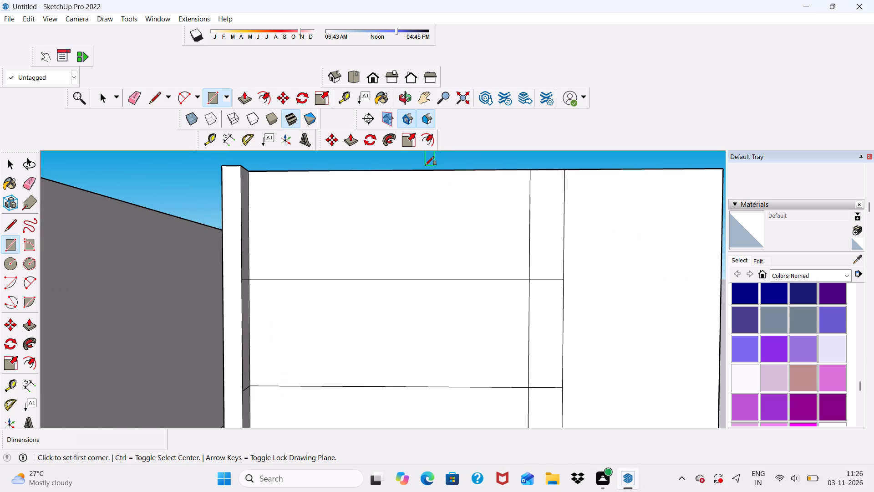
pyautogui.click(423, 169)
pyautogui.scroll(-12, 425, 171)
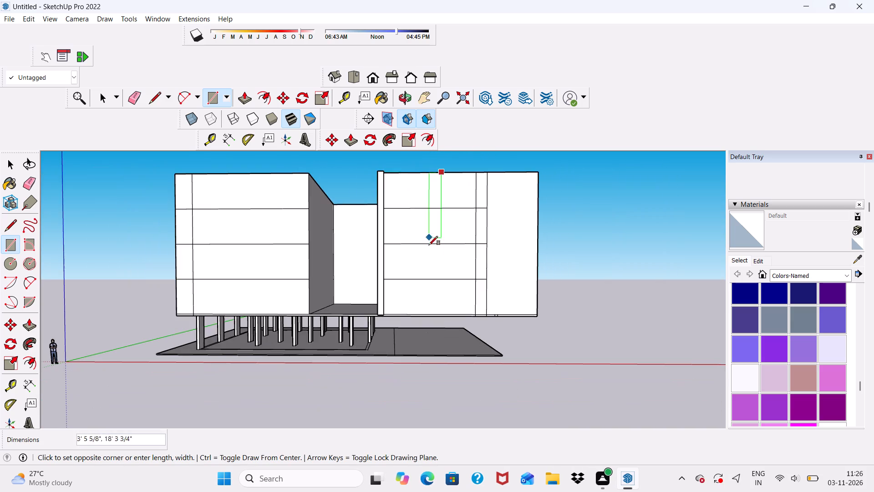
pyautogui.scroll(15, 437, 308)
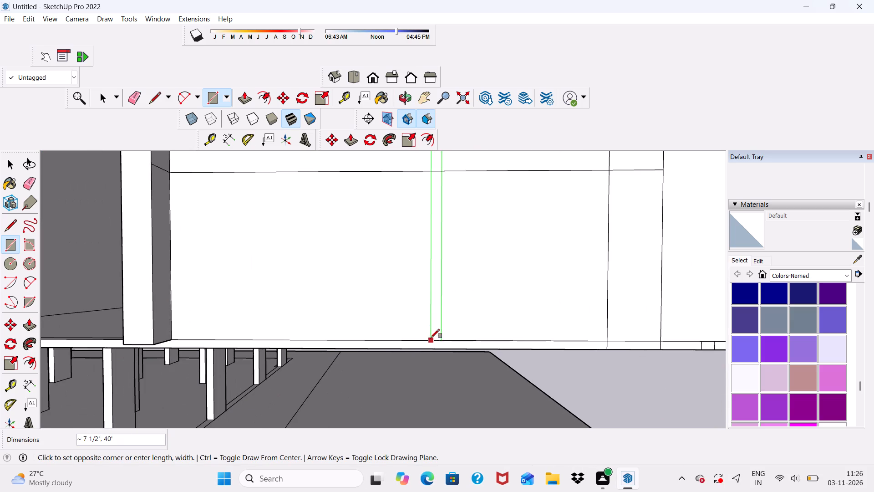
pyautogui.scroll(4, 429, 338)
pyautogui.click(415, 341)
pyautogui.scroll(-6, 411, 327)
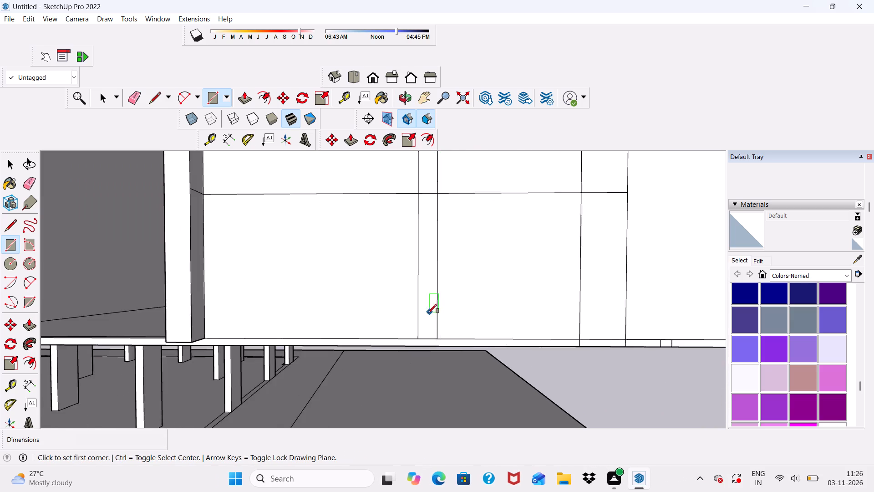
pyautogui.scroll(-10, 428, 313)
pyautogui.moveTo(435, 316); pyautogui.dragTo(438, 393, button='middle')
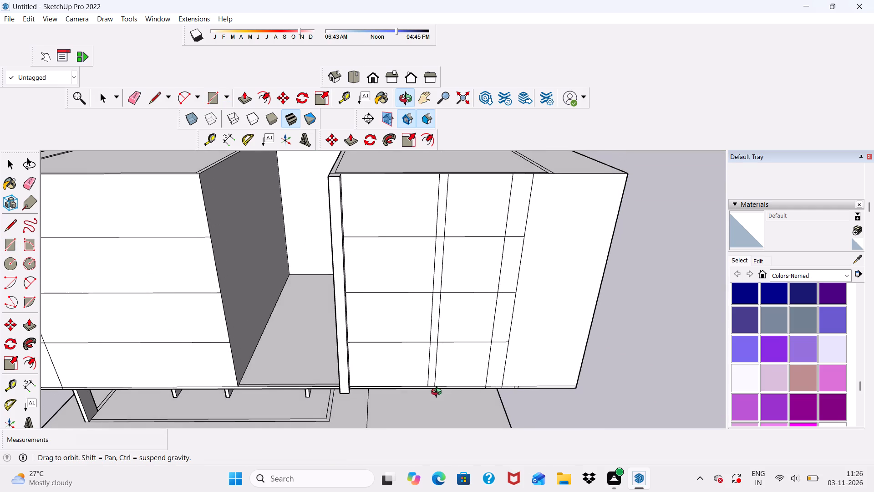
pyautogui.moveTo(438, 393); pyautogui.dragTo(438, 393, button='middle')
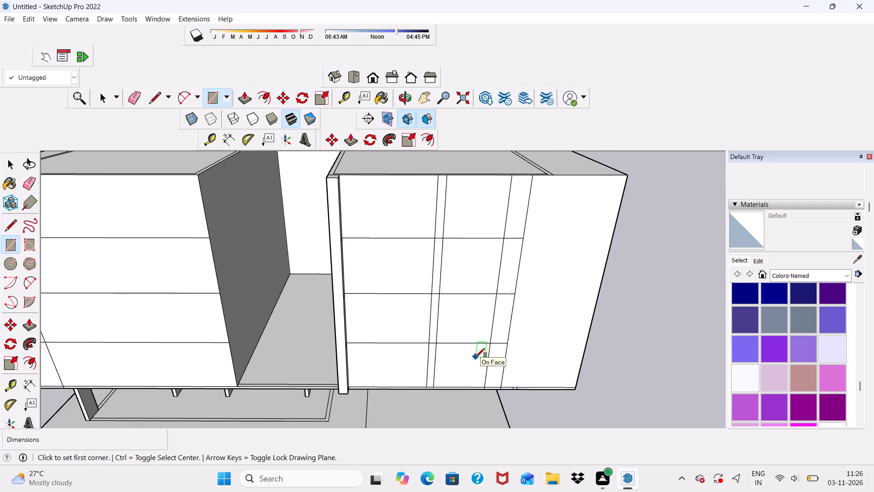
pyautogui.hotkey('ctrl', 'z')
# Draw a full-height rectangular strip about 3' 1 5/8" wide and 40' high near the middle of the right block's panelled facade.
pyautogui.scroll(1, 482, 351)
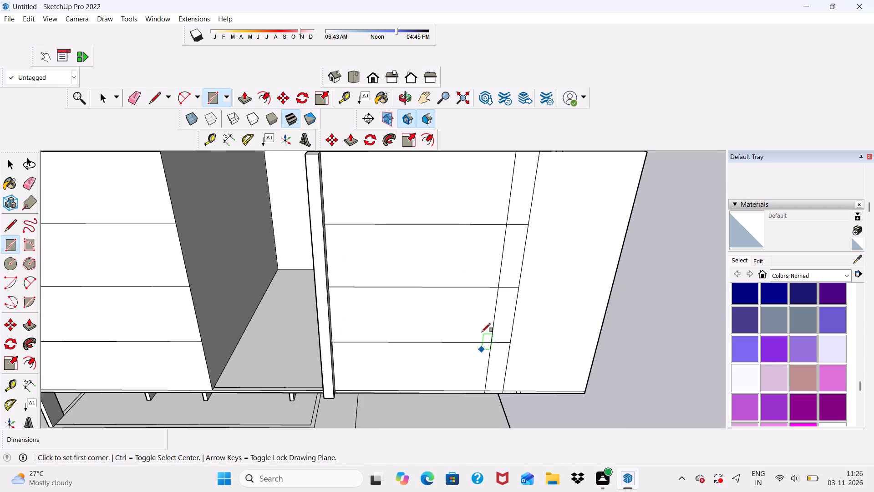
pyautogui.scroll(-6, 447, 231)
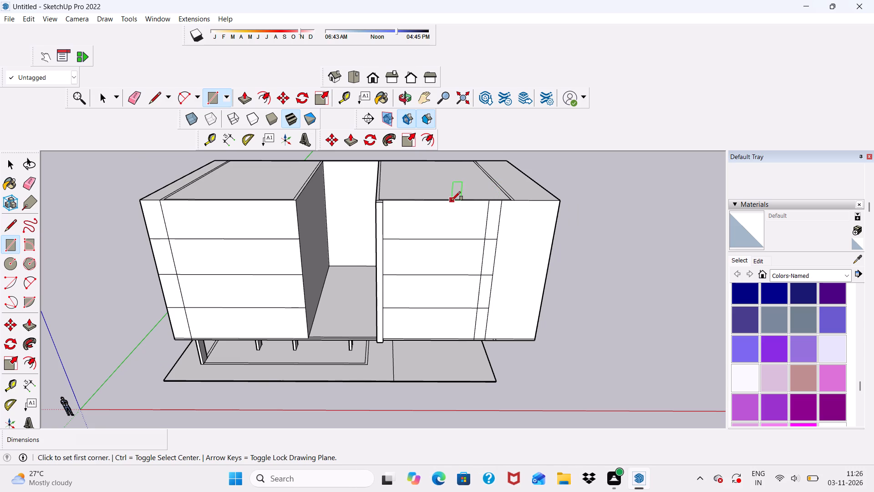
pyautogui.click(452, 200)
pyautogui.scroll(3, 452, 326)
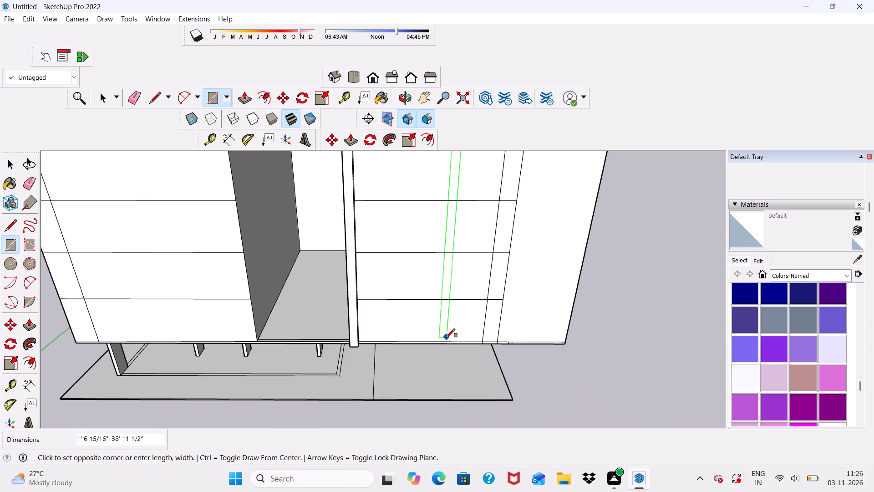
pyautogui.scroll(12, 443, 343)
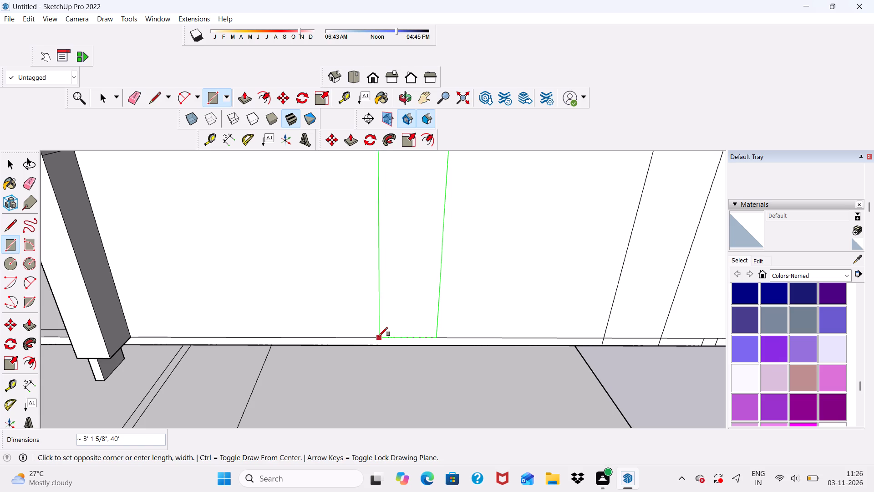
pyautogui.click(378, 336)
pyautogui.scroll(-12, 379, 331)
pyautogui.scroll(-6, 409, 351)
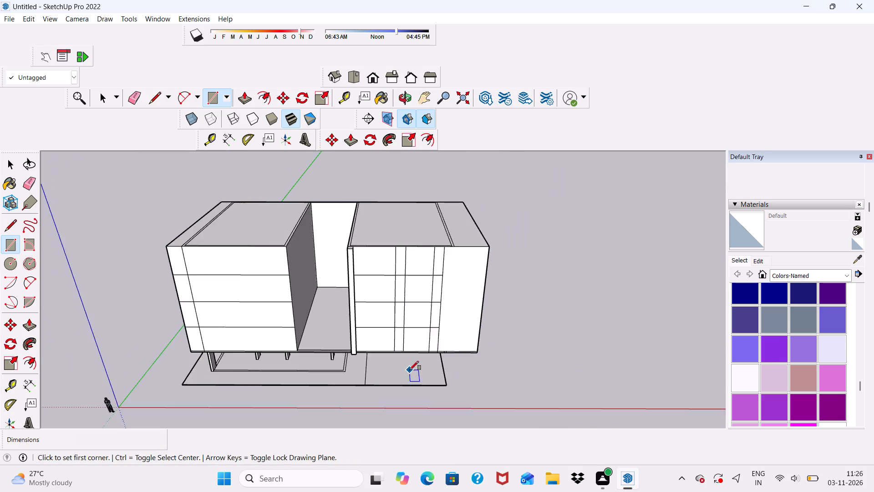
pyautogui.scroll(-5, 410, 360)
# Examine the new strip's placement on the right block's facade from below, above and both sides.
pyautogui.moveTo(414, 371); pyautogui.dragTo(404, 234, button='middle')
pyautogui.scroll(6, 404, 234)
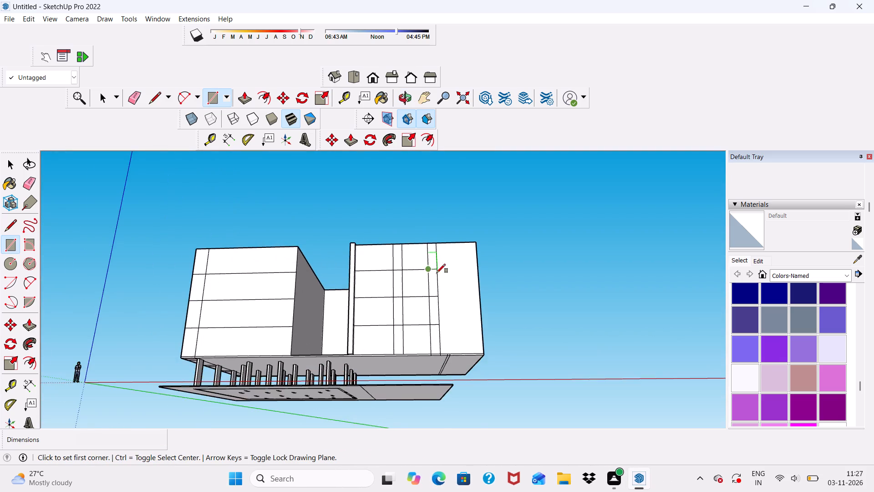
pyautogui.scroll(5, 437, 274)
pyautogui.moveTo(438, 275); pyautogui.dragTo(427, 344, button='middle')
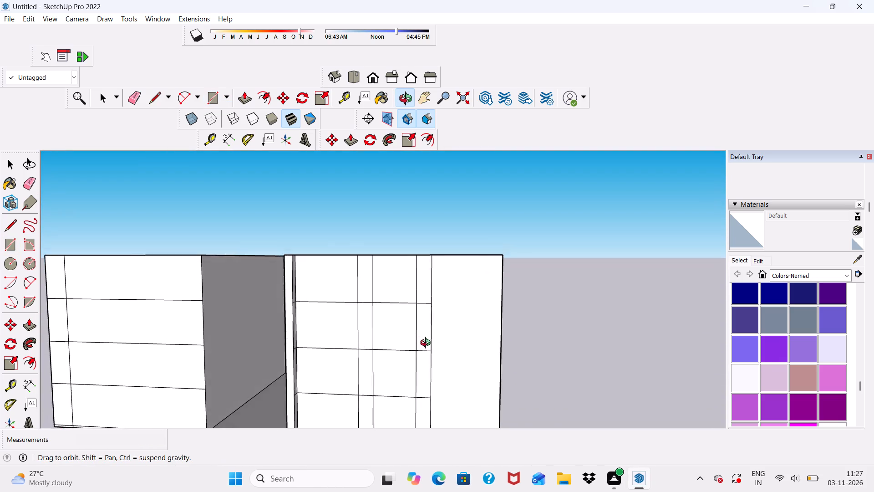
pyautogui.moveTo(427, 344); pyautogui.dragTo(432, 379, button='middle')
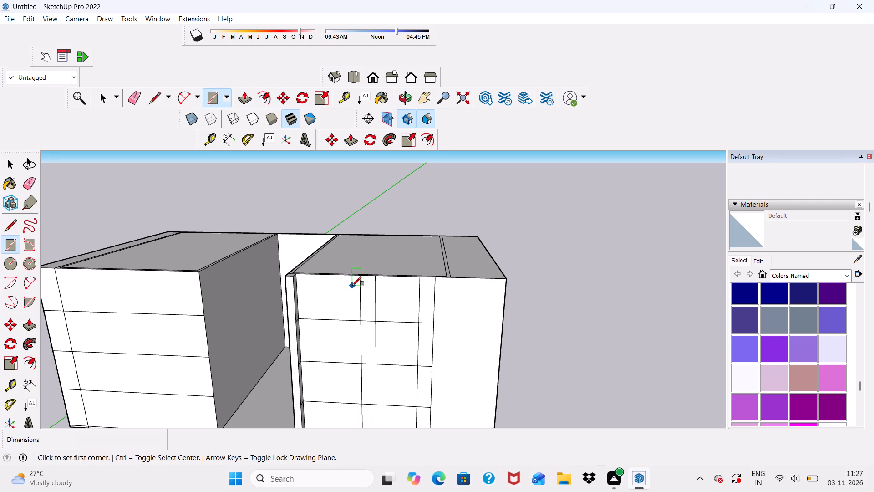
pyautogui.scroll(-6, 343, 261)
pyautogui.moveTo(353, 328); pyautogui.dragTo(397, 323, button='middle')
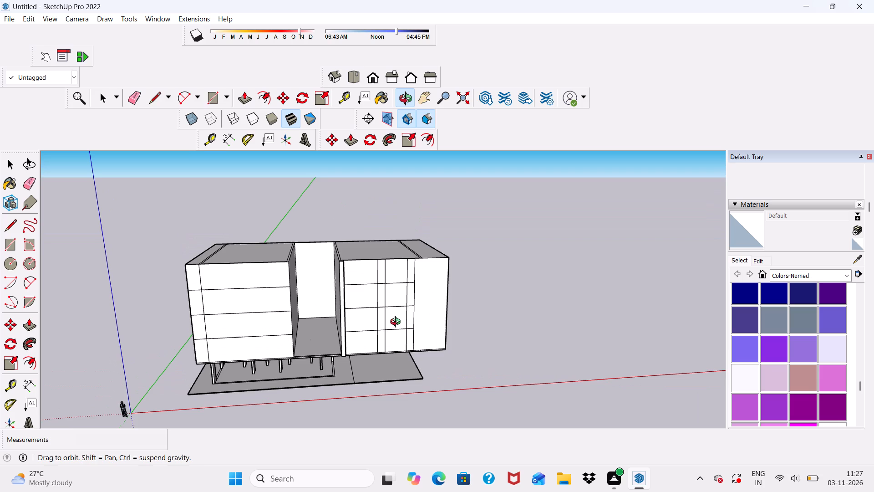
pyautogui.moveTo(397, 323); pyautogui.dragTo(398, 323, button='middle')
pyautogui.moveTo(398, 323); pyautogui.dragTo(348, 313, button='middle')
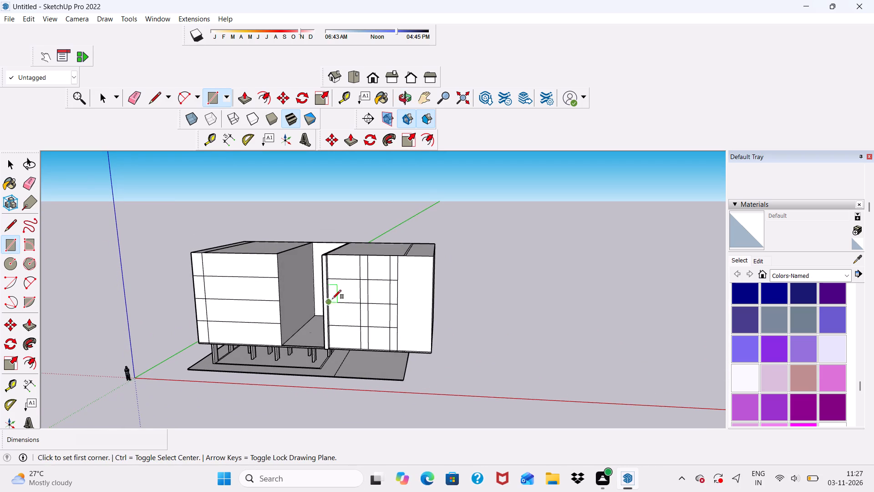
pyautogui.scroll(5, 333, 298)
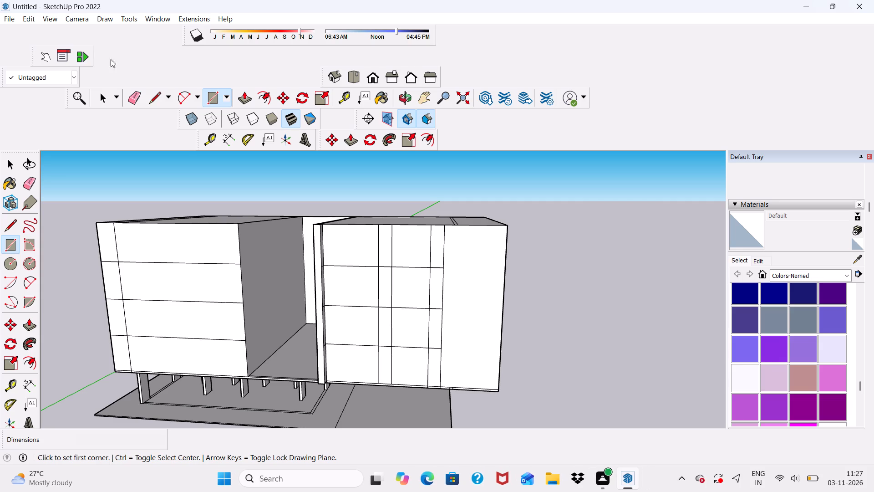
pyautogui.scroll(-2, 111, 95)
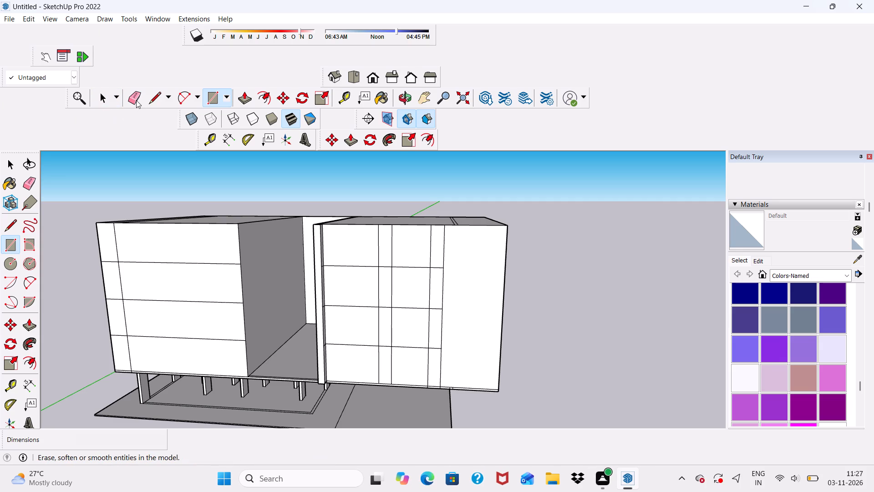
# Erase the three floor-line segments crossing the new middle strip on the right block's front facade.
pyautogui.click(136, 100)
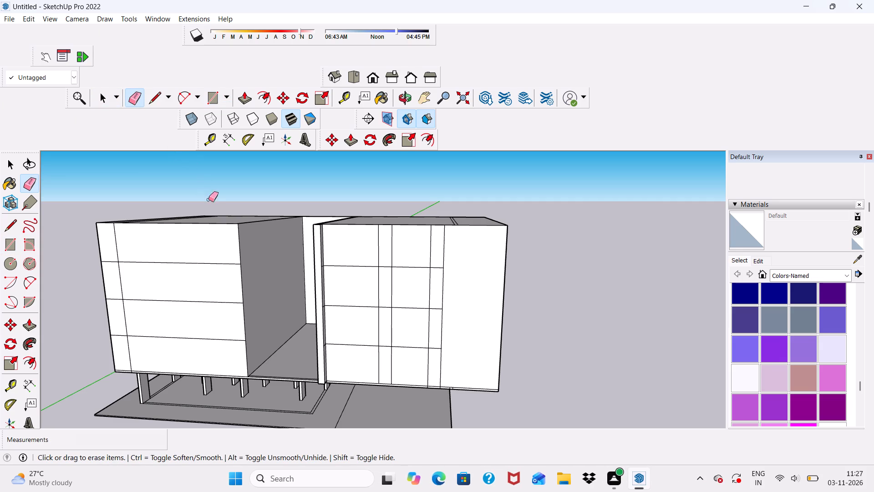
pyautogui.scroll(10, 393, 270)
pyautogui.moveTo(365, 269); pyautogui.dragTo(366, 286)
pyautogui.scroll(-6, 366, 231)
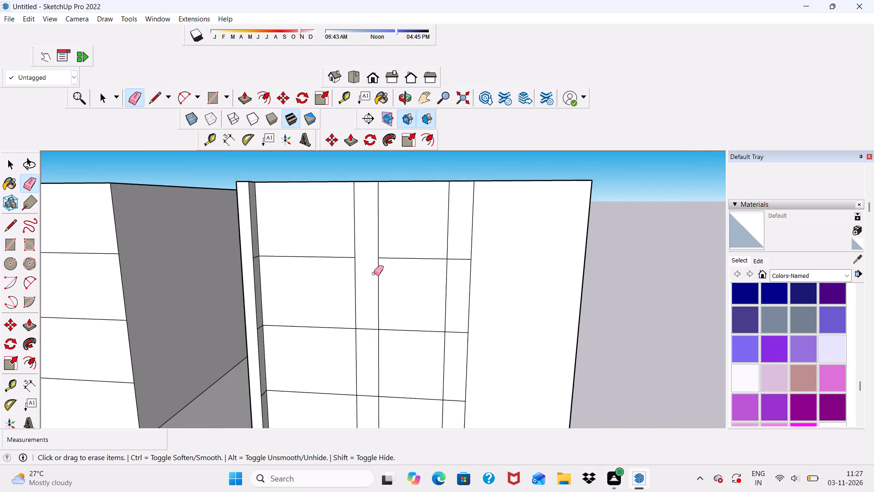
pyautogui.scroll(5, 374, 281)
pyautogui.moveTo(362, 329); pyautogui.dragTo(365, 353)
pyautogui.scroll(-11, 369, 231)
pyautogui.scroll(6, 385, 344)
pyautogui.scroll(-1, 367, 318)
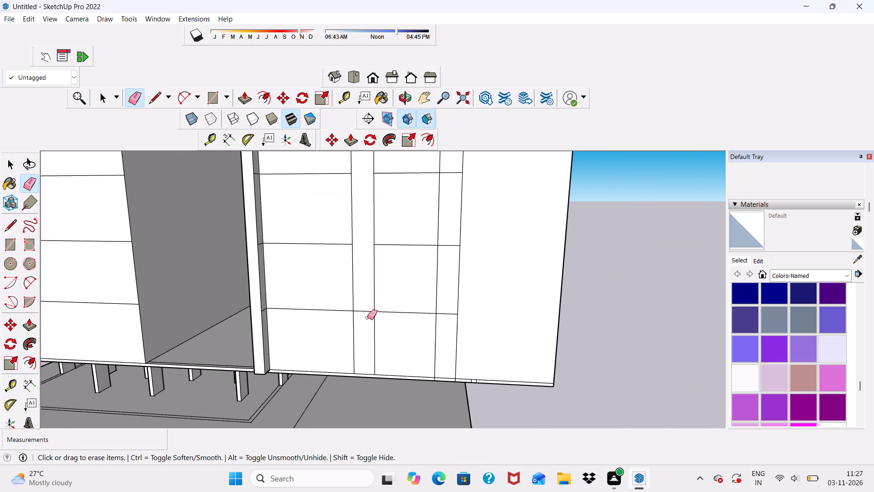
pyautogui.moveTo(365, 311); pyautogui.dragTo(365, 327)
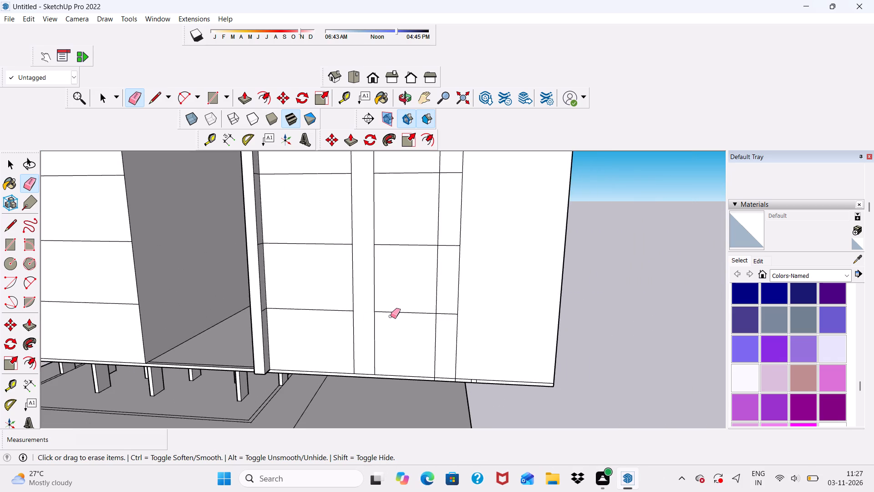
# Erase the three floor-line segments crossing the vertical strip beside the blank end panel on the right block's facade.
pyautogui.scroll(-2, 391, 316)
pyautogui.scroll(6, 446, 180)
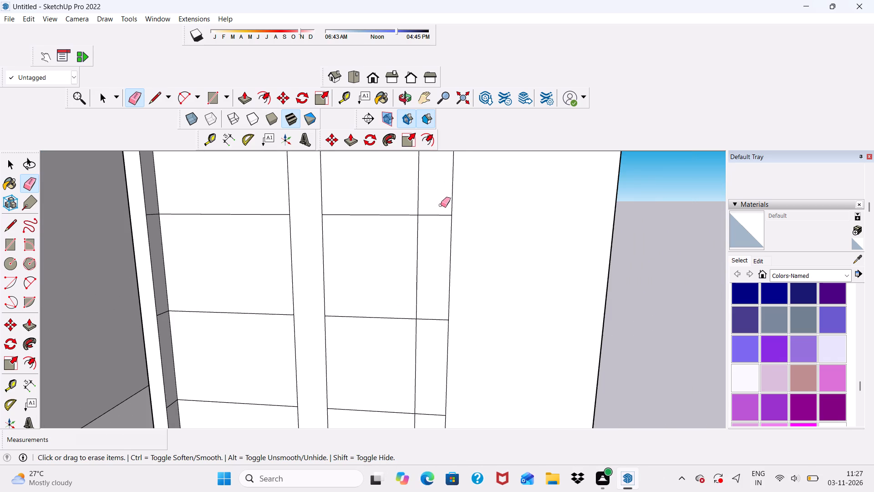
pyautogui.moveTo(441, 205); pyautogui.dragTo(439, 227)
pyautogui.scroll(-5, 438, 195)
pyautogui.scroll(5, 447, 310)
pyautogui.moveTo(428, 256); pyautogui.dragTo(431, 275)
pyautogui.scroll(-6, 430, 266)
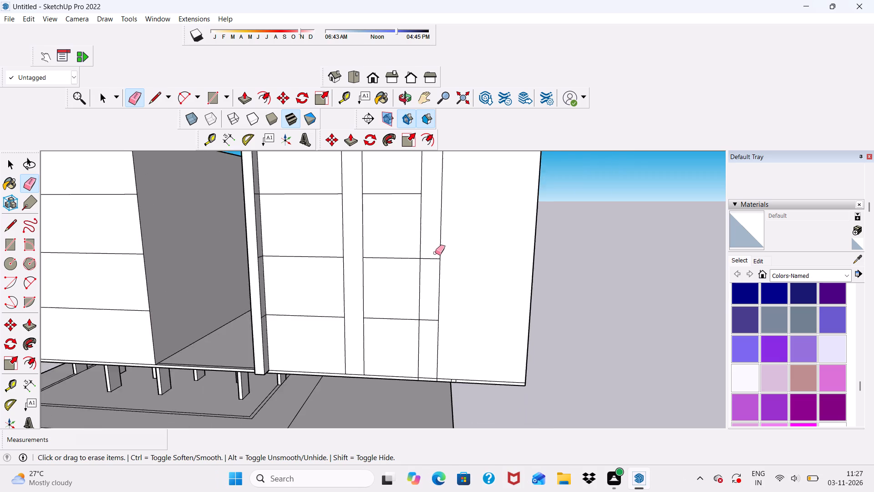
pyautogui.scroll(1, 436, 247)
pyautogui.moveTo(436, 245); pyautogui.dragTo(438, 272)
pyautogui.moveTo(430, 318); pyautogui.dragTo(430, 328)
pyautogui.scroll(-8, 427, 313)
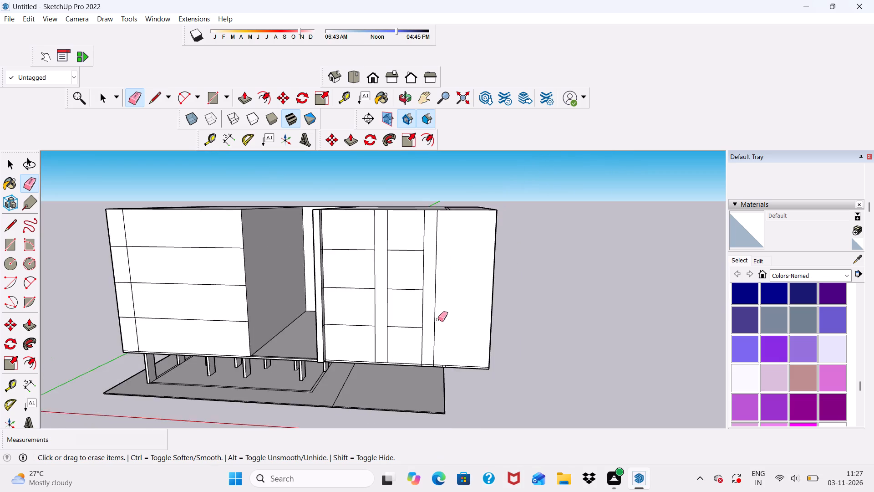
# Push/Pull the large inner roof face of the right block up by 2'.
pyautogui.scroll(-2, 438, 319)
pyautogui.moveTo(421, 296); pyautogui.dragTo(396, 358, button='middle')
pyautogui.scroll(3, 335, 291)
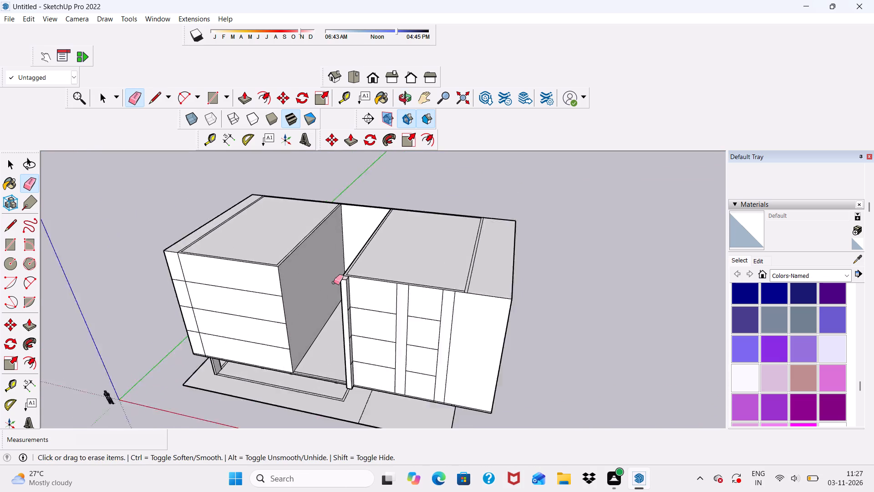
pyautogui.scroll(9, 334, 282)
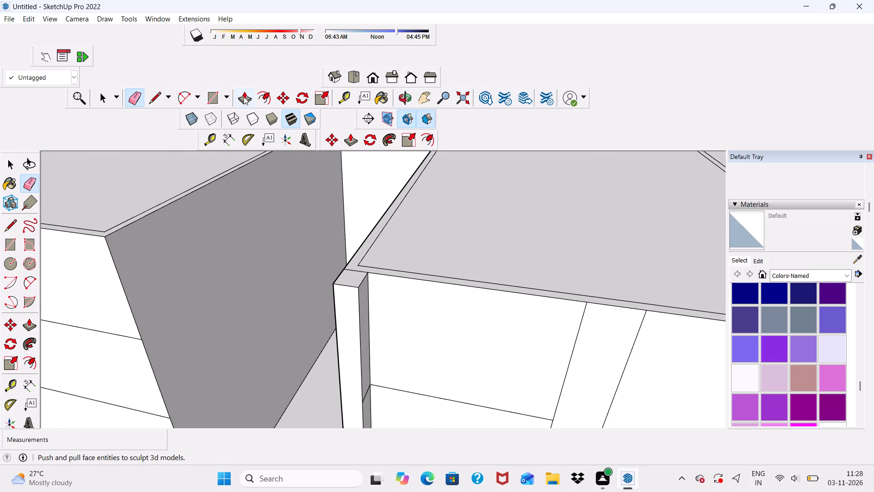
pyautogui.click(244, 94)
pyautogui.scroll(-10, 268, 168)
pyautogui.moveTo(412, 264); pyautogui.dragTo(431, 297, button='middle')
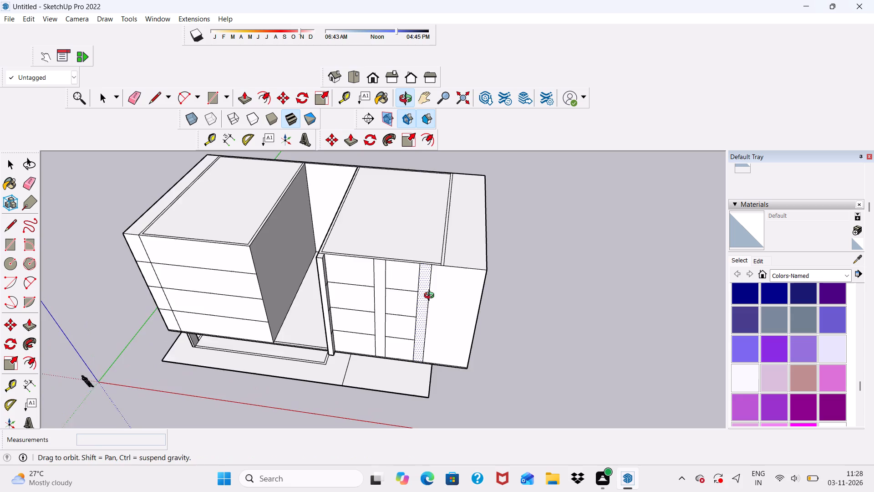
pyautogui.moveTo(431, 297); pyautogui.dragTo(435, 313, button='middle')
pyautogui.scroll(7, 446, 272)
pyautogui.scroll(6, 370, 284)
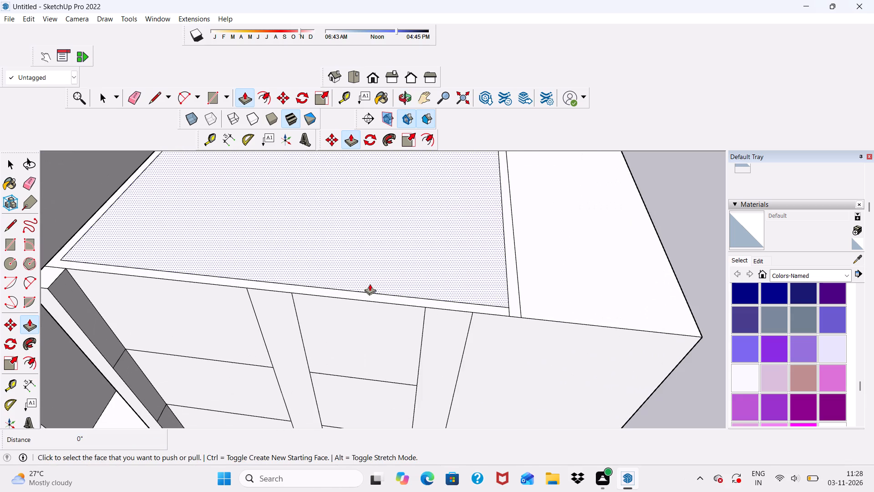
pyautogui.scroll(6, 391, 306)
pyautogui.scroll(-2, 440, 292)
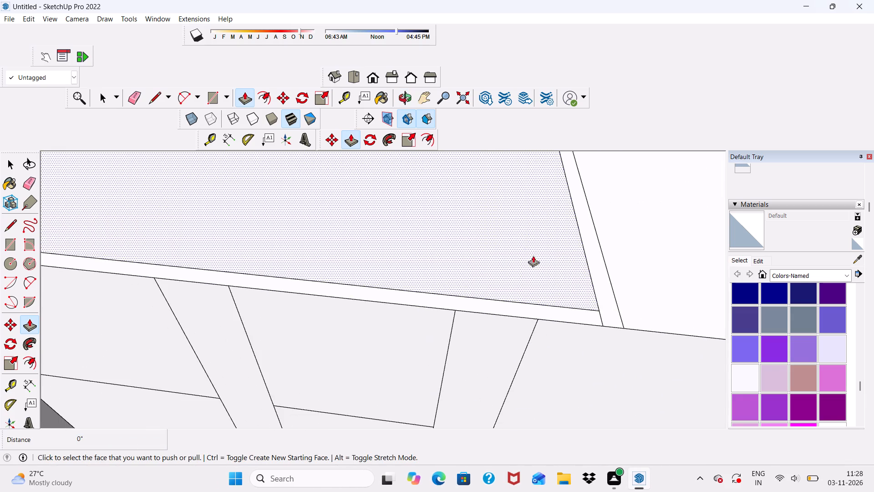
pyautogui.scroll(-12, 487, 255)
pyautogui.scroll(5, 303, 245)
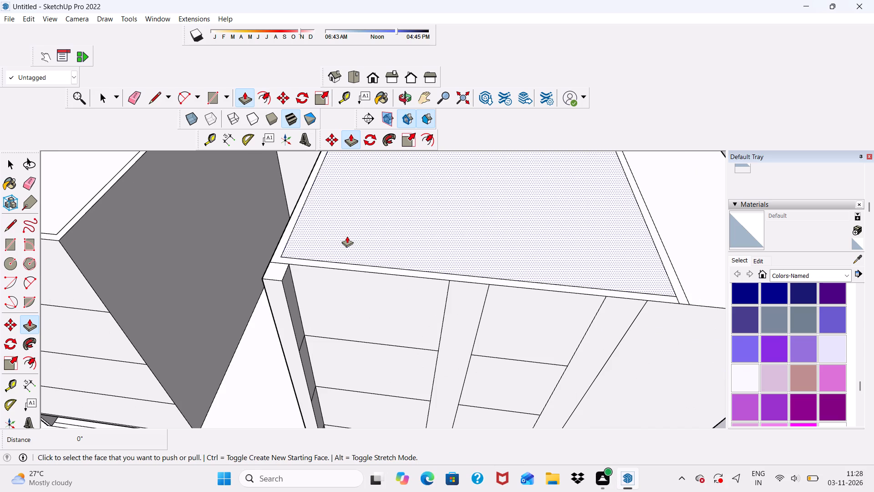
pyautogui.scroll(-2, 347, 236)
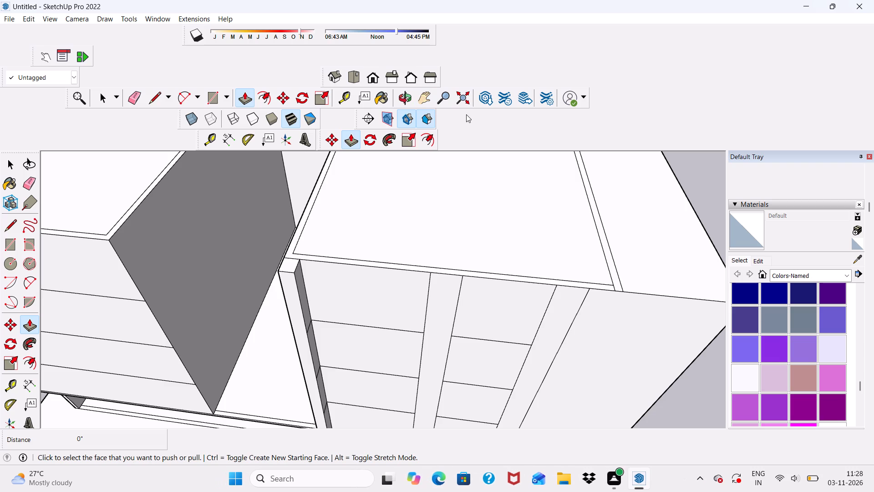
pyautogui.scroll(-4, 463, 162)
pyautogui.moveTo(450, 266); pyautogui.dragTo(447, 262, button='middle')
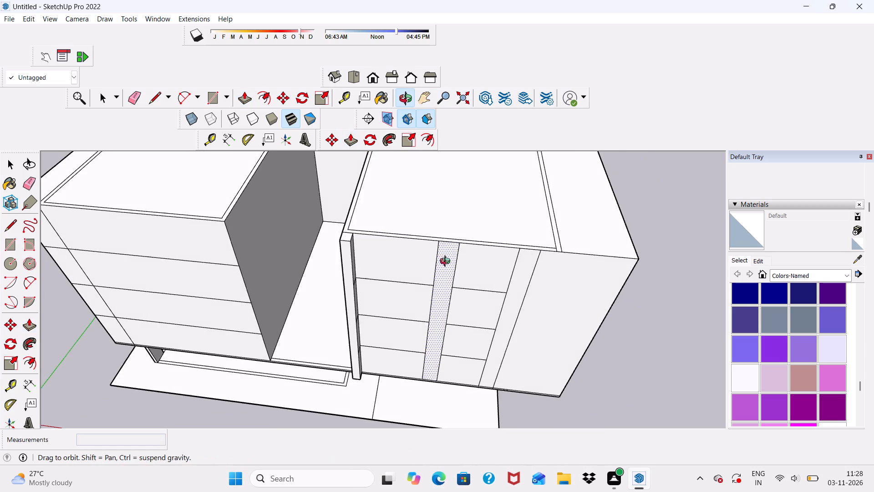
pyautogui.moveTo(447, 262); pyautogui.dragTo(374, 302, button='middle')
pyautogui.scroll(5, 373, 296)
pyautogui.click(372, 296)
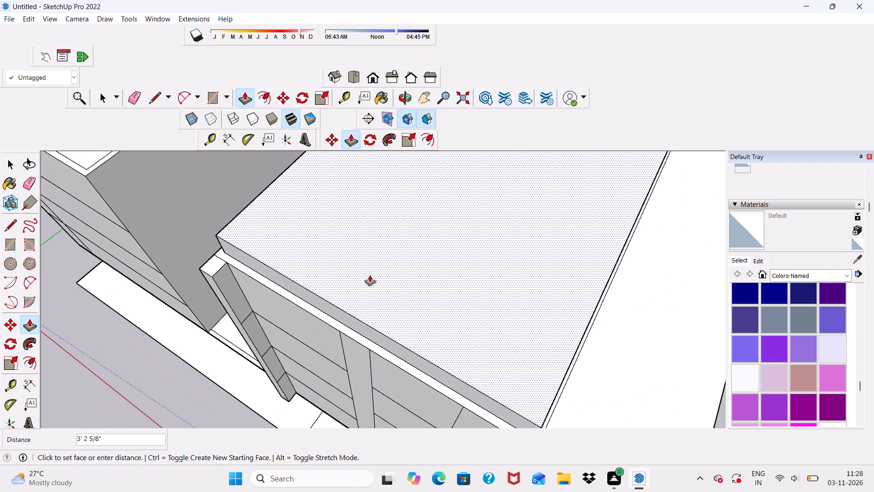
pyautogui.scroll(-4, 365, 268)
pyautogui.moveTo(365, 267); pyautogui.dragTo(427, 203, button='middle')
pyautogui.scroll(1, 366, 267)
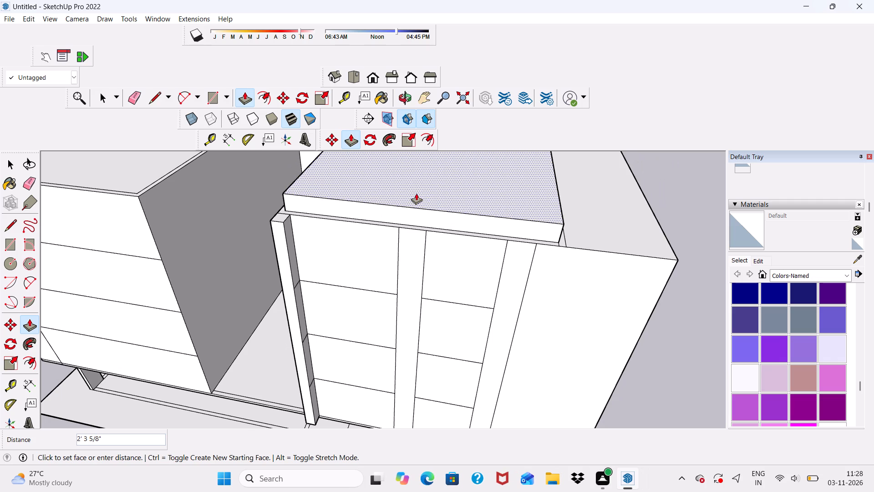
pyautogui.write("2'")
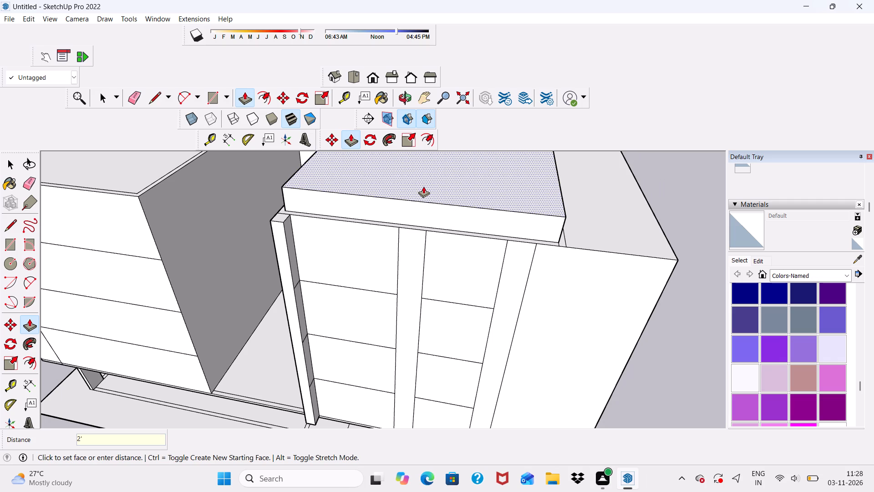
pyautogui.press('Return')
# Pull the raised roof slab's front face out 9" flush with the right block's front facade.
pyautogui.scroll(13, 419, 220)
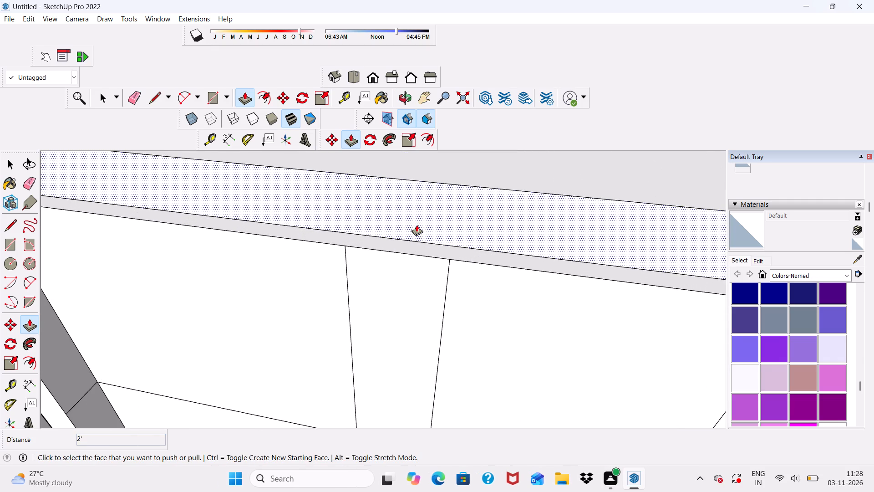
pyautogui.click(417, 225)
pyautogui.moveTo(452, 266); pyautogui.dragTo(490, 187, button='middle')
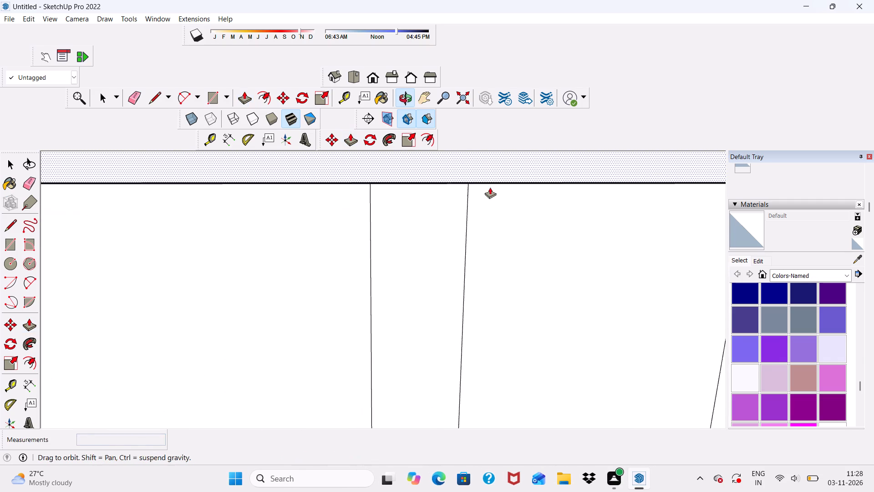
pyautogui.click(460, 193)
# Pull the roof slab's side face next to the gap out 9" flush with the right block's side wall.
pyautogui.scroll(-11, 392, 202)
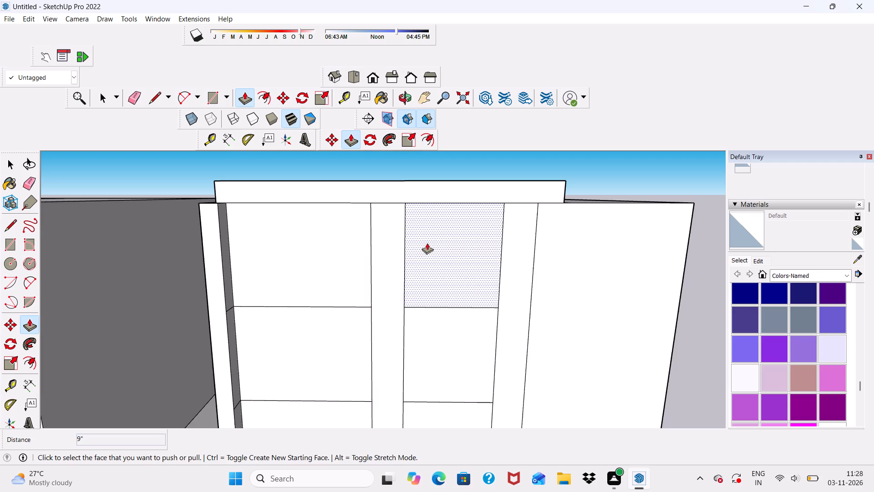
pyautogui.moveTo(427, 243); pyautogui.dragTo(596, 292, button='middle')
pyautogui.scroll(6, 311, 253)
pyautogui.click(328, 261)
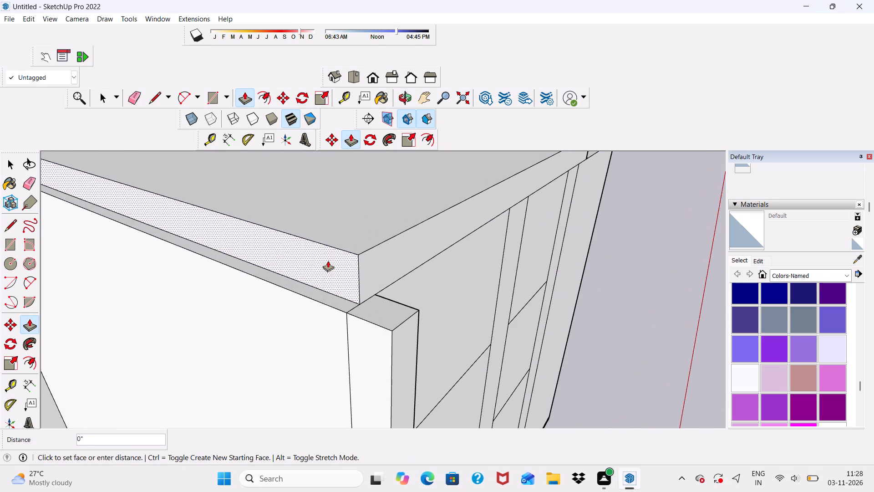
pyautogui.click(340, 313)
# Raise the top of the projecting corner fin beside the gap by 2' level with the roof slab's top.
pyautogui.scroll(-6, 346, 309)
pyautogui.moveTo(379, 310); pyautogui.dragTo(274, 307, button='middle')
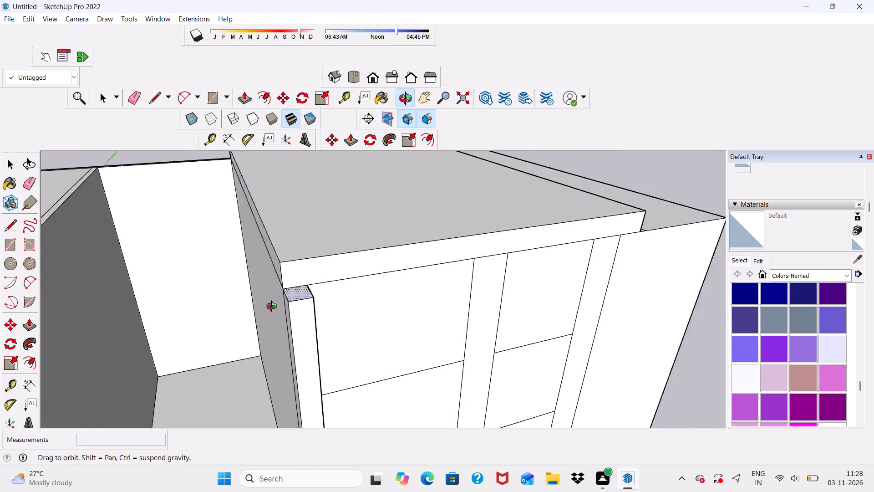
pyautogui.moveTo(274, 307); pyautogui.dragTo(251, 315, button='middle')
pyautogui.scroll(-5, 253, 286)
pyautogui.moveTo(313, 307); pyautogui.dragTo(280, 334, button='middle')
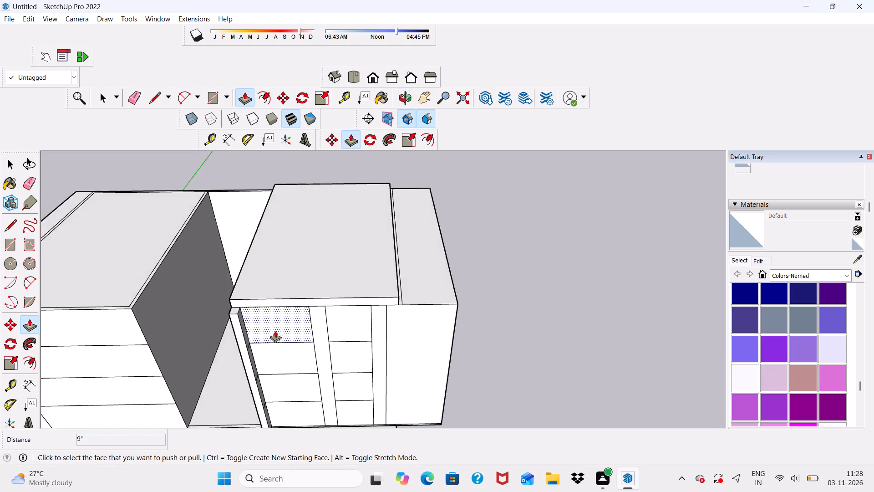
pyautogui.scroll(13, 241, 316)
pyautogui.click(229, 305)
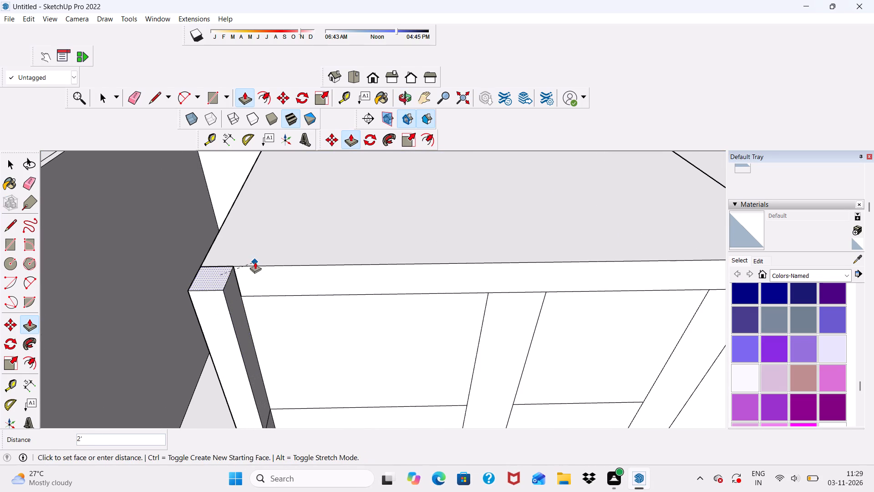
pyautogui.click(255, 262)
# Pull the full-height vertical strip beside the blank end panel out 2' in line with the corner fin's front face.
pyautogui.scroll(-5, 226, 259)
pyautogui.moveTo(251, 295); pyautogui.dragTo(260, 237, button='middle')
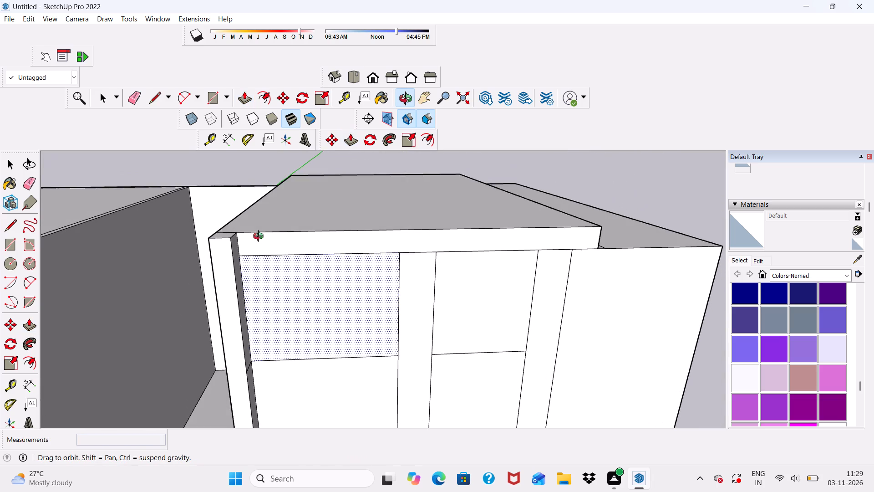
pyautogui.moveTo(260, 237); pyautogui.dragTo(260, 236, button='middle')
pyautogui.scroll(-4, 254, 255)
pyautogui.moveTo(294, 276); pyautogui.dragTo(264, 299, button='middle')
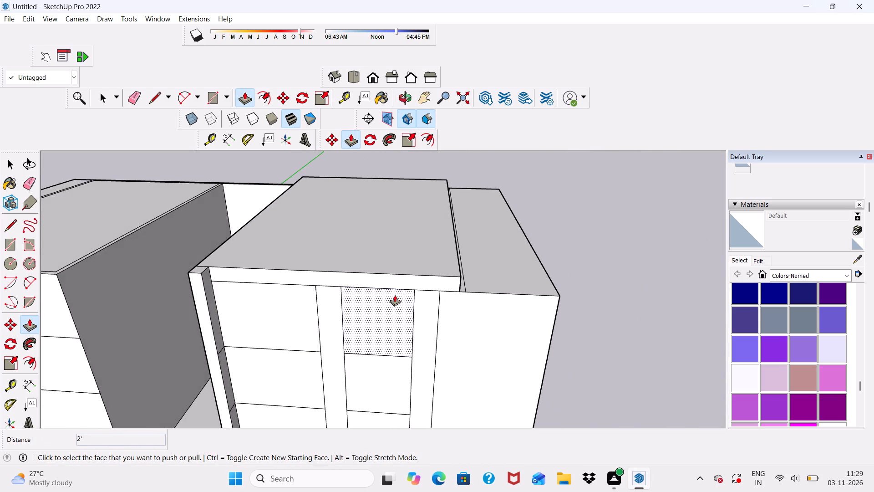
pyautogui.scroll(5, 395, 295)
pyautogui.click(437, 308)
pyautogui.scroll(-4, 387, 322)
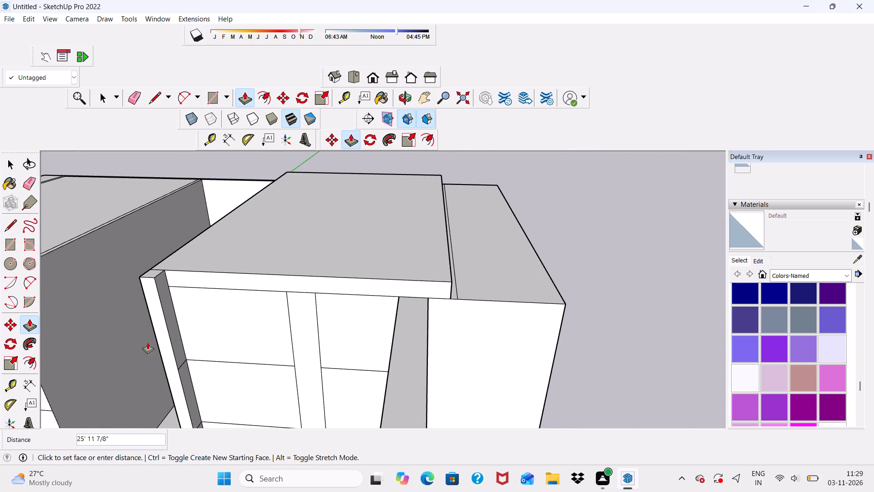
pyautogui.scroll(1, 175, 341)
pyautogui.click(172, 343)
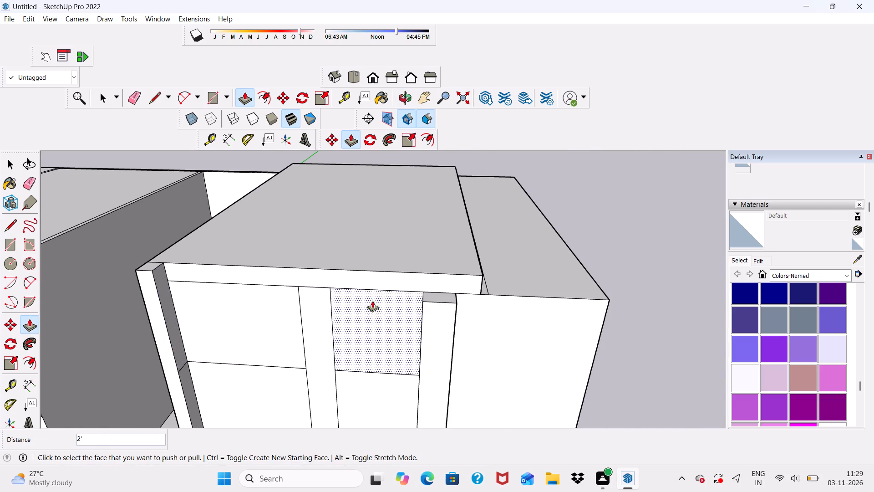
# Raise the top of the new fin beside the blank end panel by 2' level with the roof slab's top.
pyautogui.scroll(5, 449, 287)
pyautogui.click(432, 302)
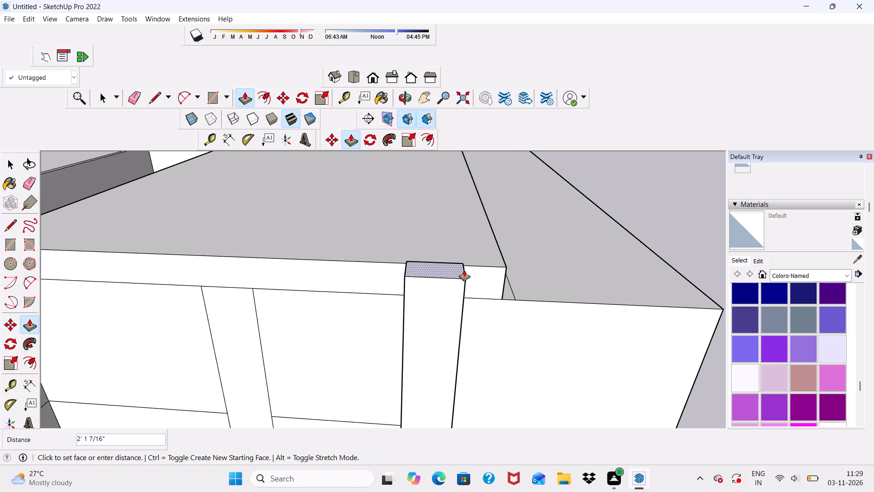
pyautogui.click(477, 266)
# Draw a 2' by 2' rectangle at the top of the corner fin's inner side face, from its front top corner to the slab's lower edge.
pyautogui.scroll(-5, 449, 269)
pyautogui.moveTo(414, 301); pyautogui.dragTo(413, 230, button='middle')
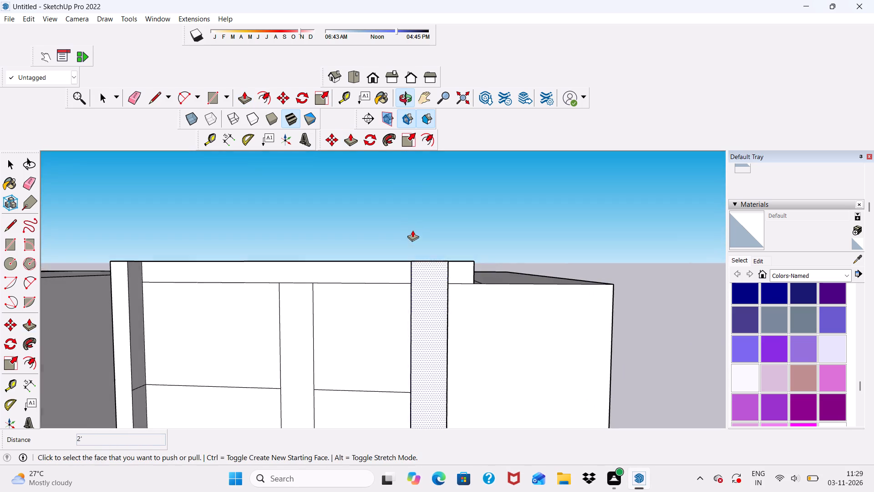
pyautogui.scroll(-5, 379, 240)
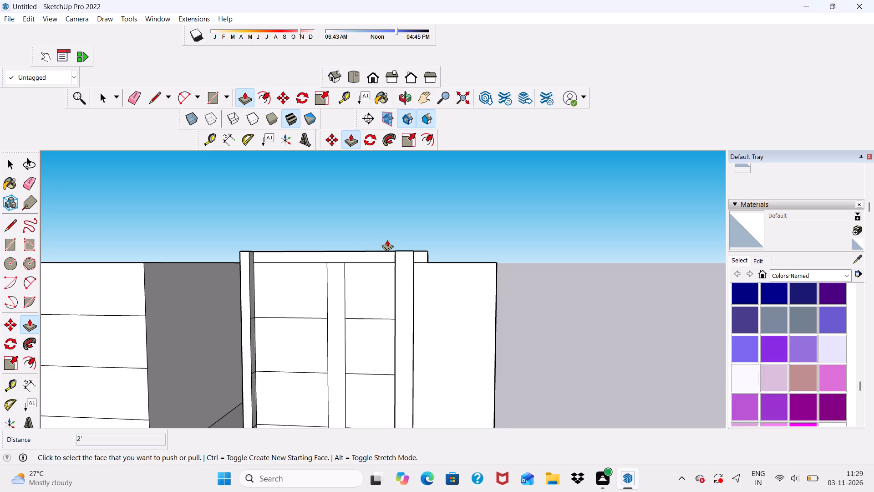
pyautogui.moveTo(353, 283); pyautogui.dragTo(371, 306, button='middle')
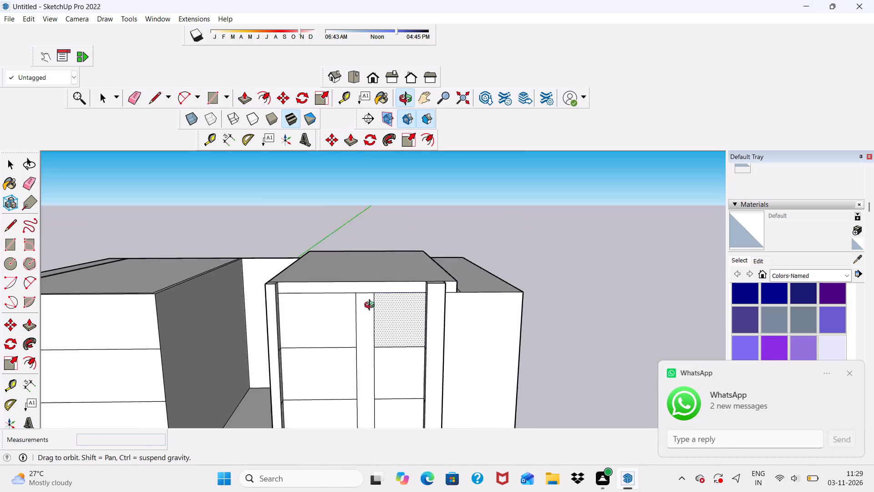
pyautogui.moveTo(371, 306); pyautogui.dragTo(365, 307, button='middle')
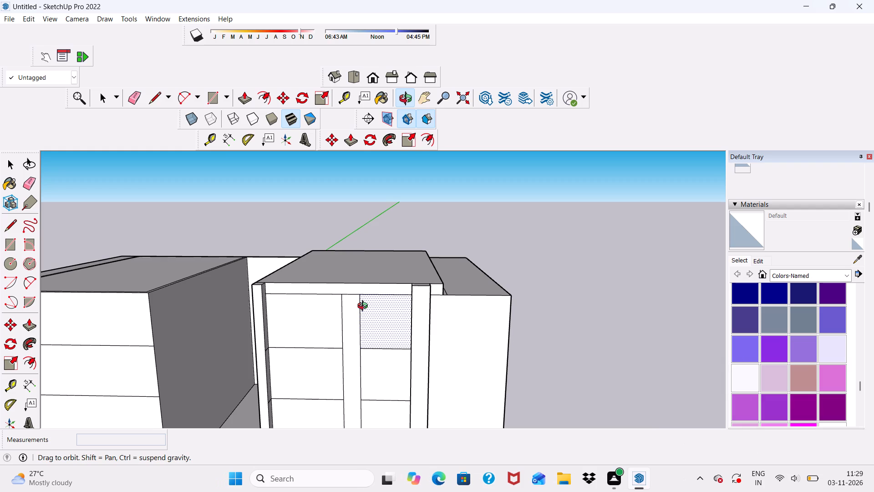
pyautogui.moveTo(365, 307); pyautogui.dragTo(381, 353, button='middle')
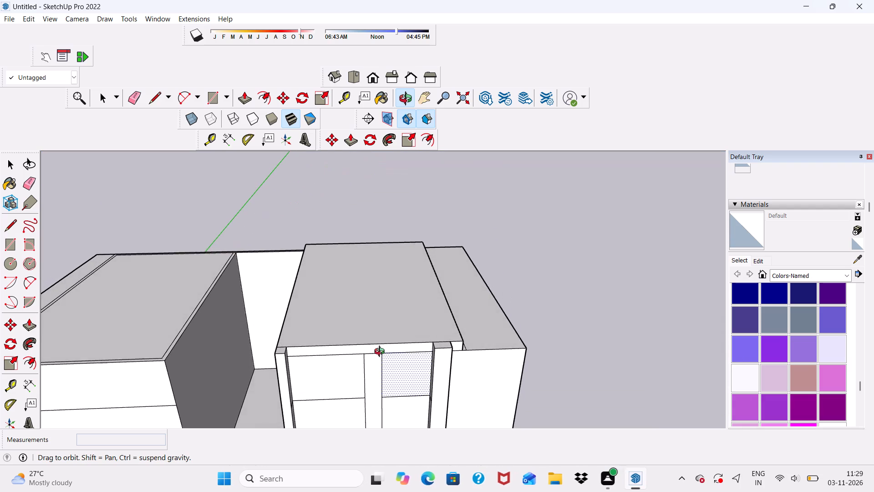
pyautogui.moveTo(381, 353); pyautogui.dragTo(379, 360, button='middle')
pyautogui.scroll(5, 376, 366)
pyautogui.scroll(7, 329, 357)
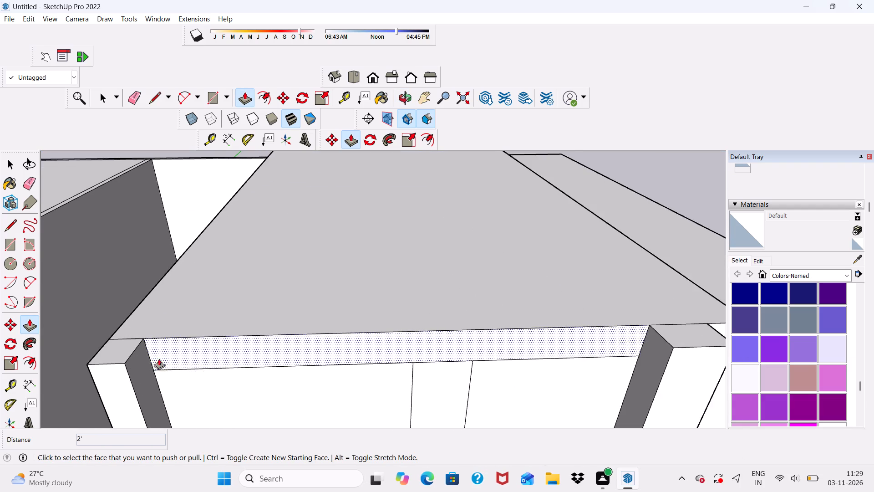
pyautogui.scroll(1, 147, 362)
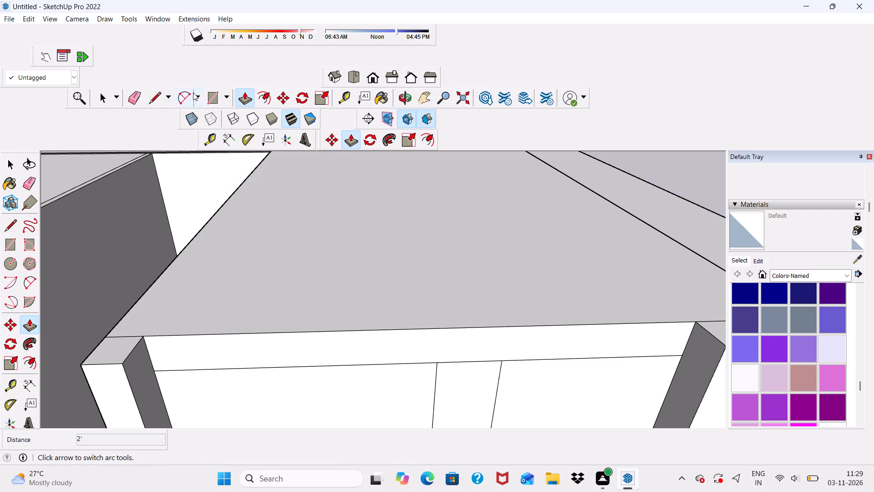
pyautogui.click(215, 100)
pyautogui.scroll(-3, 301, 242)
pyautogui.moveTo(315, 272); pyautogui.dragTo(273, 256, button='middle')
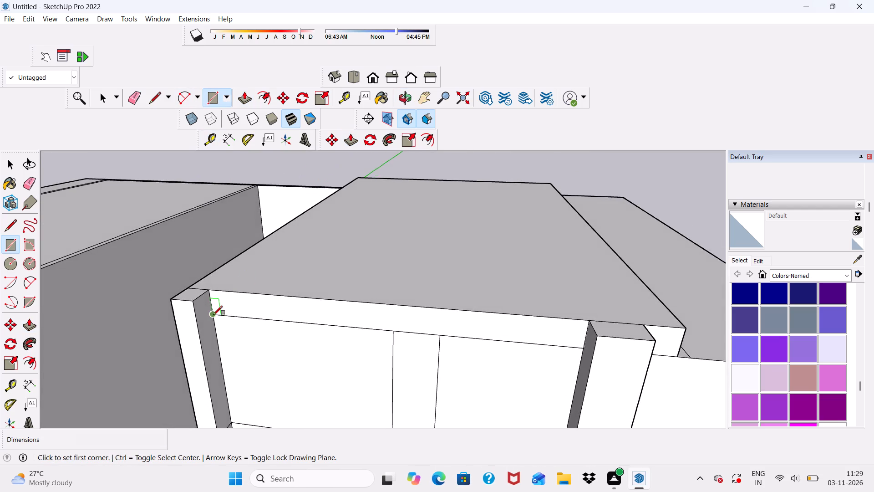
pyautogui.scroll(5, 213, 315)
pyautogui.click(180, 292)
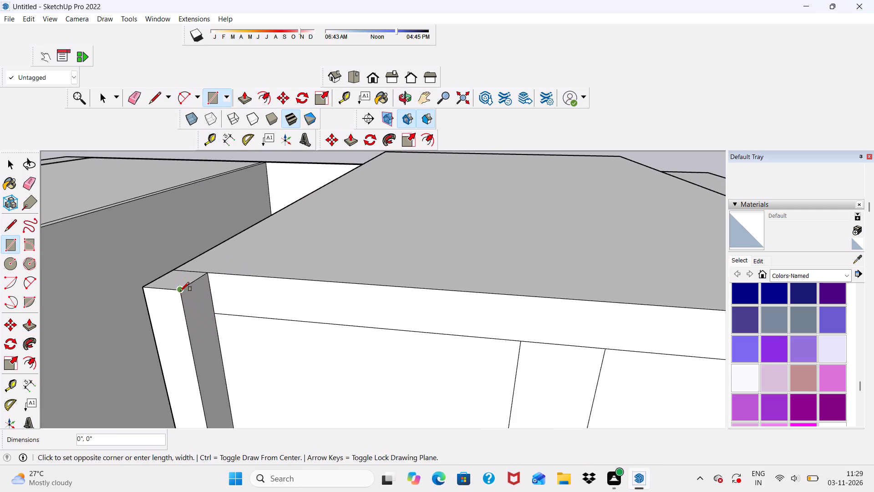
pyautogui.scroll(12, 225, 309)
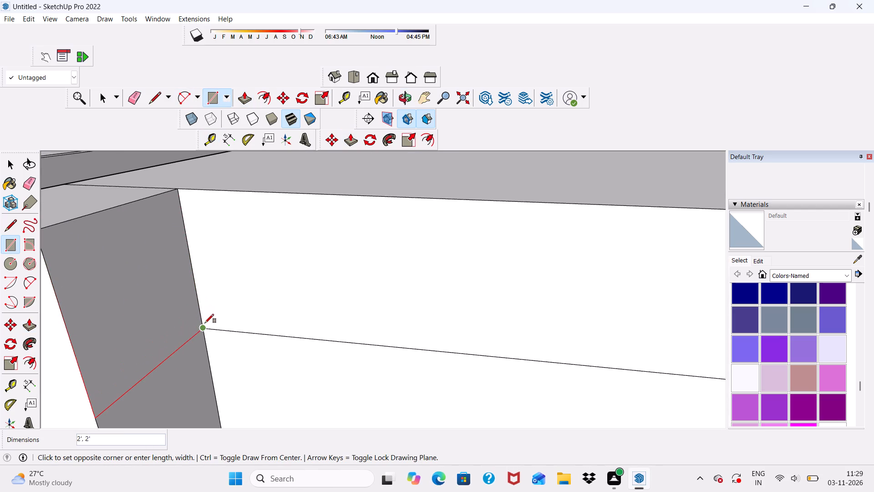
pyautogui.click(205, 323)
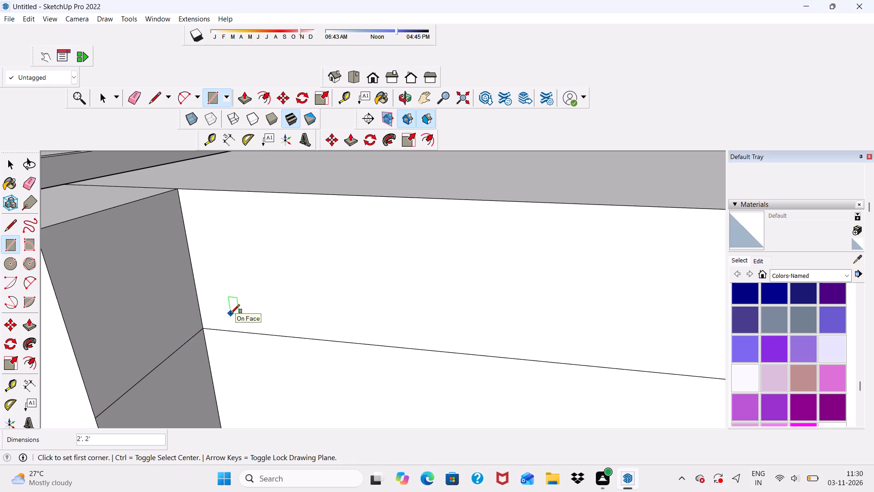
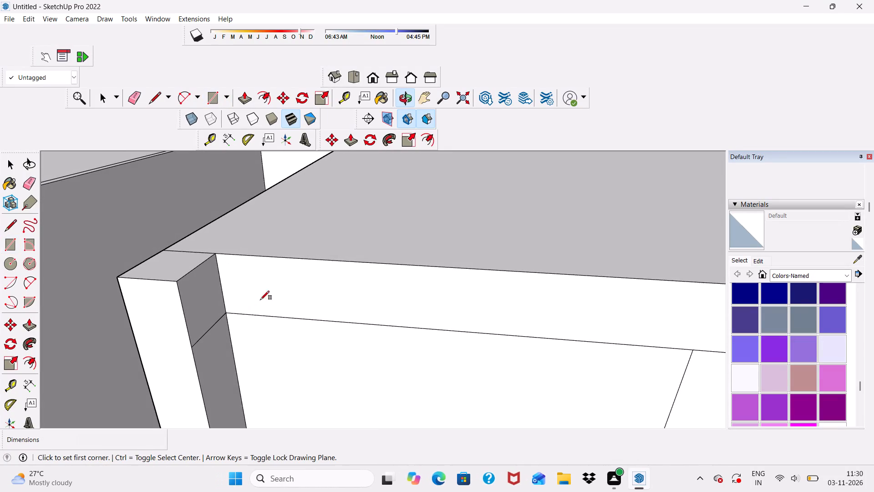
# Push/Pull the 2' by 2' rectangle across the facade about 25' 11 3/8" to the other fin, forming the frame's top beam.
pyautogui.click(247, 94)
pyautogui.scroll(4, 224, 278)
pyautogui.click(201, 298)
pyautogui.scroll(-4, 253, 307)
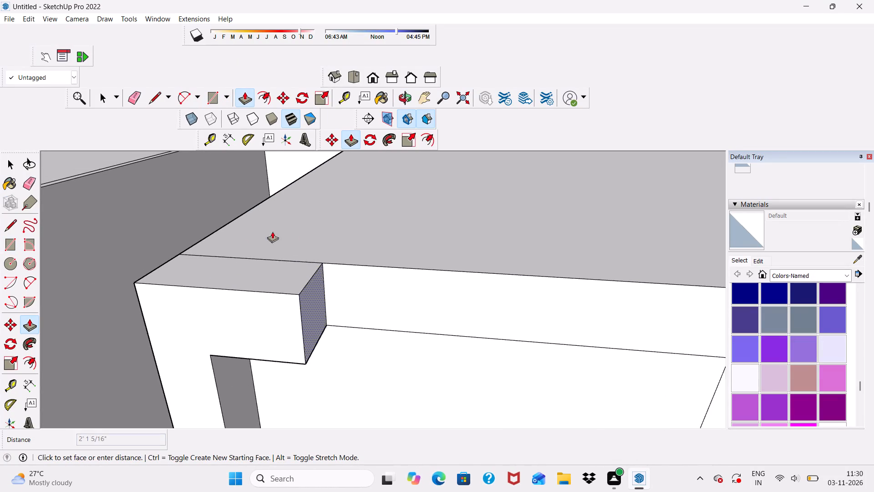
pyautogui.scroll(-5, 244, 244)
pyautogui.scroll(-11, 330, 232)
pyautogui.scroll(7, 496, 283)
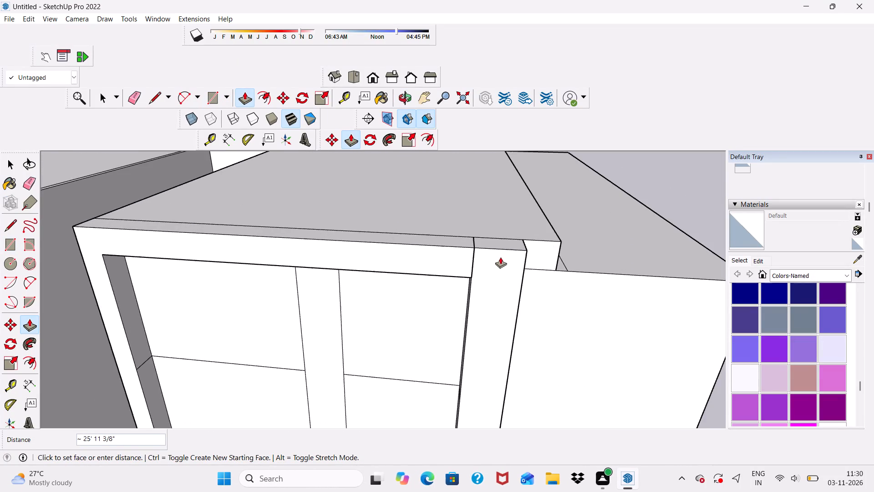
pyautogui.scroll(5, 497, 250)
pyautogui.click(490, 252)
# Examine the new top beam and its joints with both fins from below, above and the front.
pyautogui.scroll(-4, 476, 261)
pyautogui.moveTo(465, 267); pyautogui.dragTo(485, 167, button='middle')
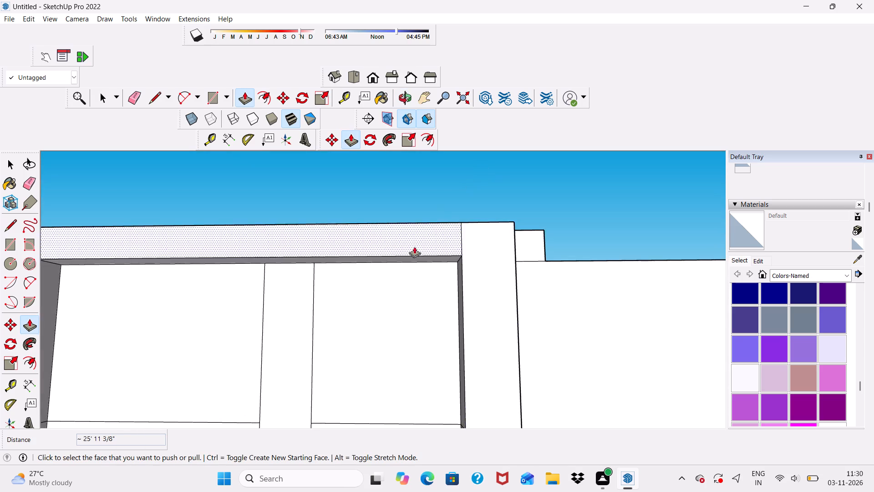
pyautogui.scroll(6, 406, 258)
pyautogui.scroll(-2, 393, 246)
pyautogui.moveTo(425, 224); pyautogui.dragTo(355, 431, button='middle')
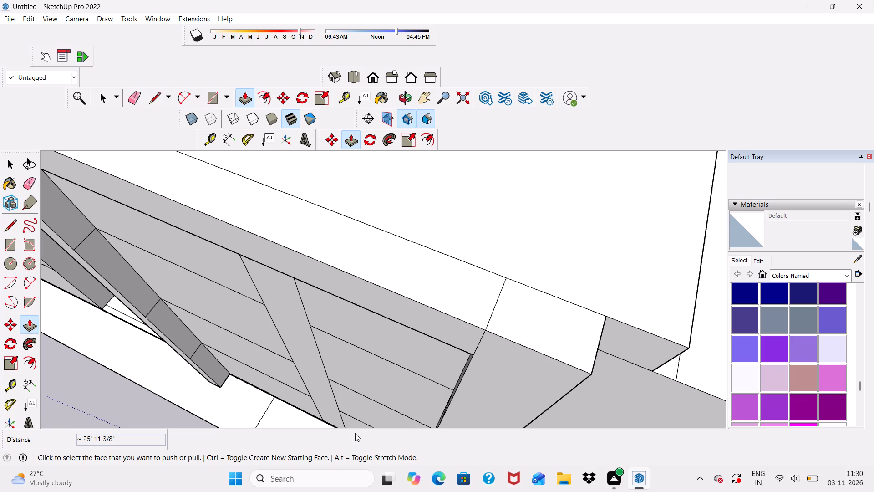
pyautogui.scroll(-8, 309, 289)
pyautogui.moveTo(305, 216); pyautogui.dragTo(355, 121, button='middle')
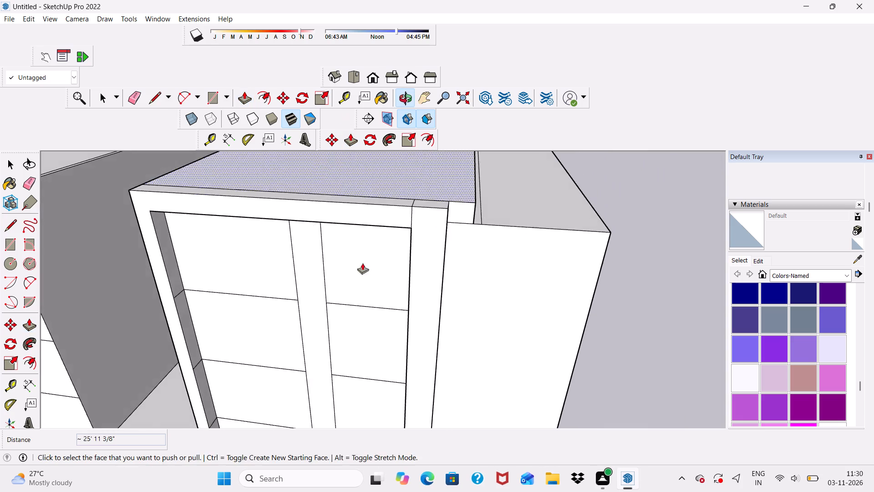
pyautogui.moveTo(356, 281); pyautogui.dragTo(480, 246, button='middle')
pyautogui.scroll(-5, 505, 239)
pyautogui.moveTo(507, 266); pyautogui.dragTo(465, 271, button='middle')
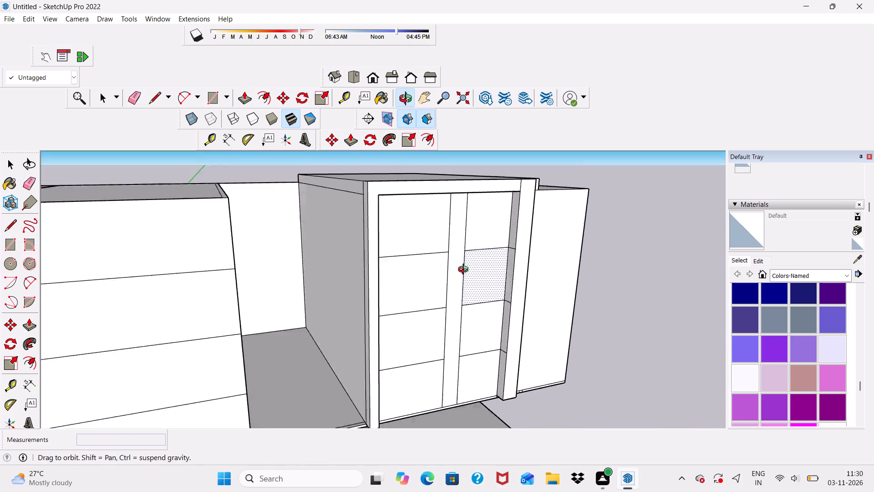
pyautogui.moveTo(465, 271); pyautogui.dragTo(415, 291, button='middle')
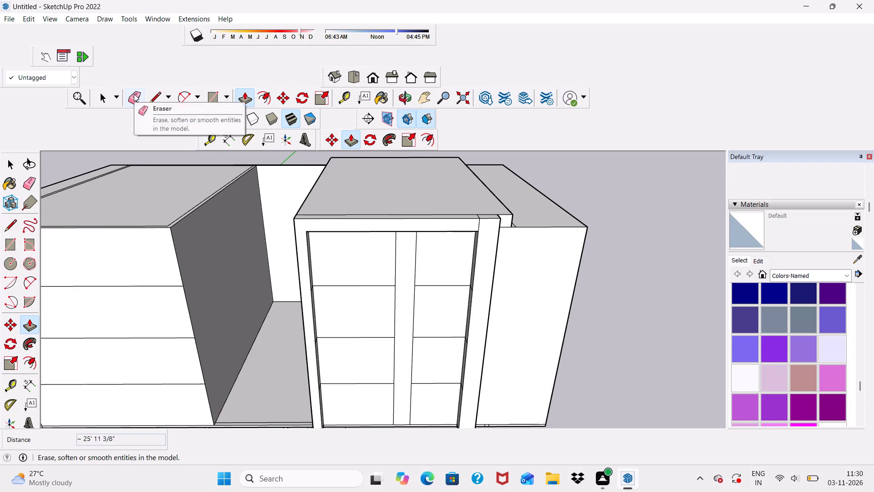
# Erase the leftover seam edges between the top beam and the fin beside the blank end panel, undoing any wrongly erased edge.
pyautogui.click(134, 94)
pyautogui.scroll(-1, 349, 233)
pyautogui.scroll(8, 448, 231)
pyautogui.moveTo(477, 220); pyautogui.dragTo(492, 220)
pyautogui.moveTo(487, 200); pyautogui.dragTo(478, 203)
pyautogui.click(478, 203)
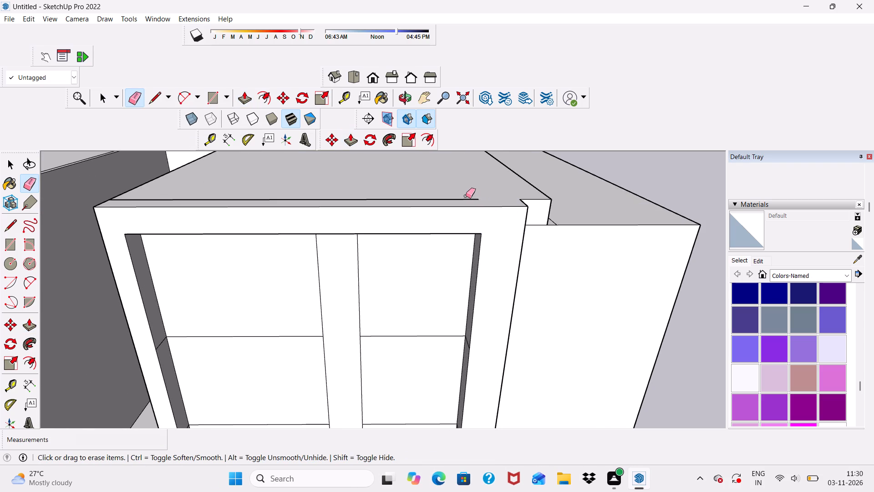
pyautogui.hotkey('ctrl', 'z')
pyautogui.scroll(8, 497, 224)
pyautogui.moveTo(470, 191); pyautogui.dragTo(443, 188)
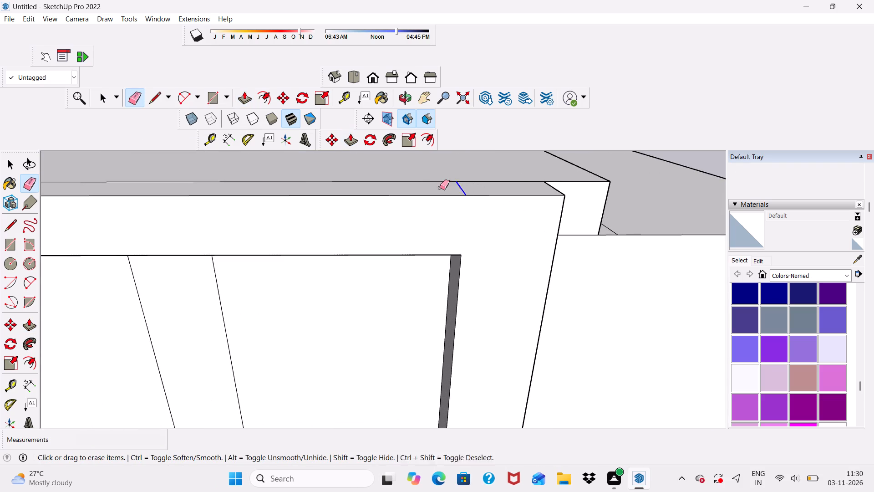
# Examine the joined frame and the right block's massing from the front and the outer corner.
pyautogui.scroll(-12, 428, 188)
pyautogui.moveTo(417, 234); pyautogui.dragTo(368, 181, button='middle')
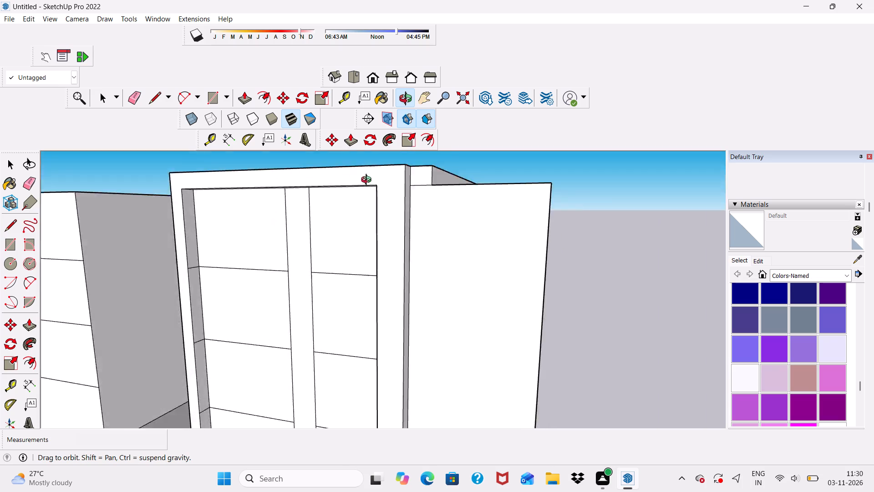
pyautogui.moveTo(368, 181); pyautogui.dragTo(390, 171, button='middle')
pyautogui.press('space')
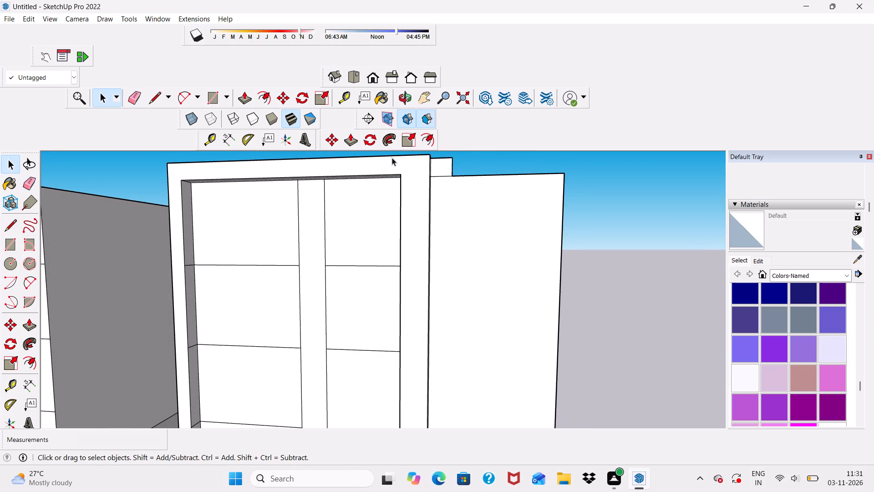
pyautogui.scroll(-2, 395, 169)
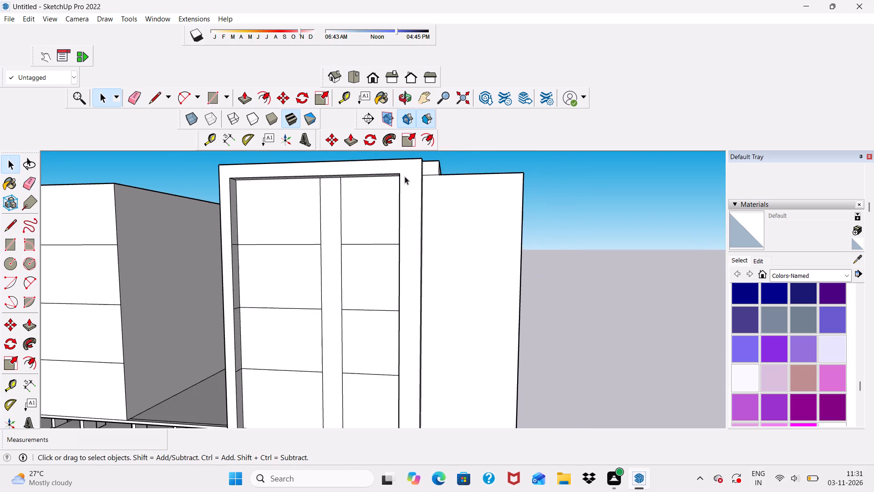
pyautogui.scroll(-5, 405, 176)
pyautogui.moveTo(436, 205); pyautogui.dragTo(401, 242, button='middle')
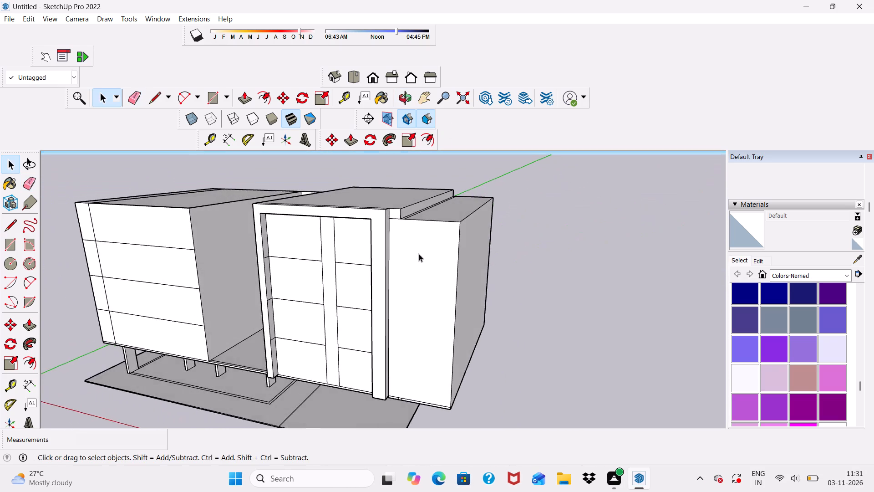
# Push the top-floor panel beside the corner fin inward behind the frame.
pyautogui.scroll(5, 368, 227)
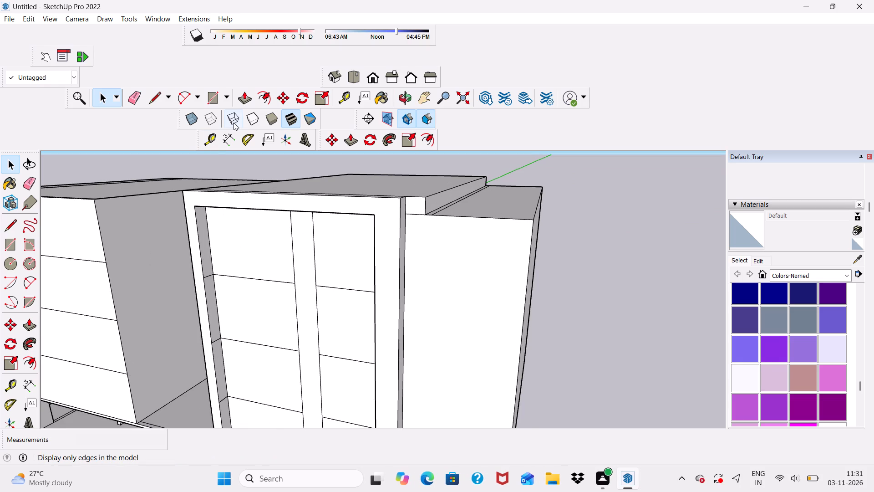
pyautogui.click(245, 92)
pyautogui.scroll(4, 289, 293)
pyautogui.click(272, 246)
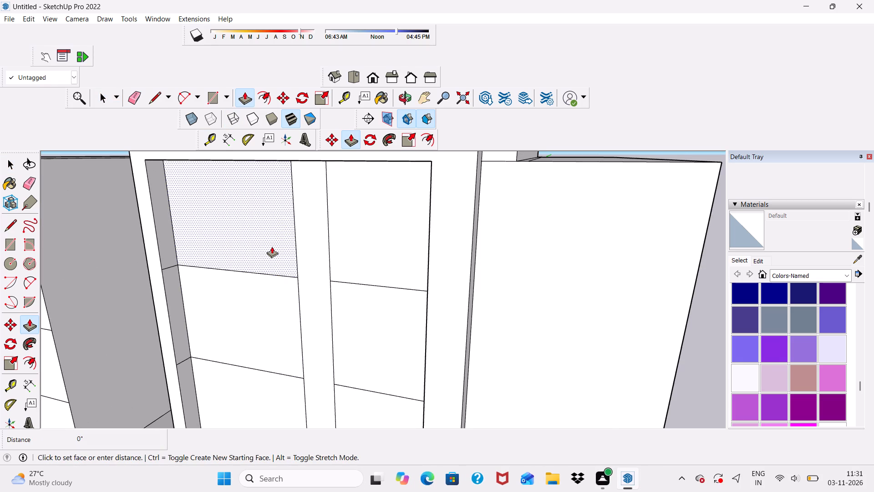
pyautogui.click(281, 239)
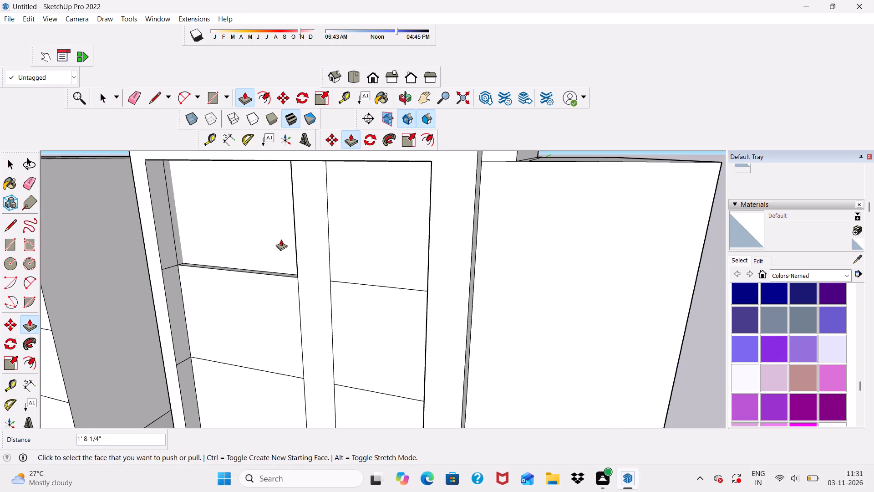
# Push the full-height middle strip inward 9" level with the recessed top-floor panel.
pyautogui.click(307, 264)
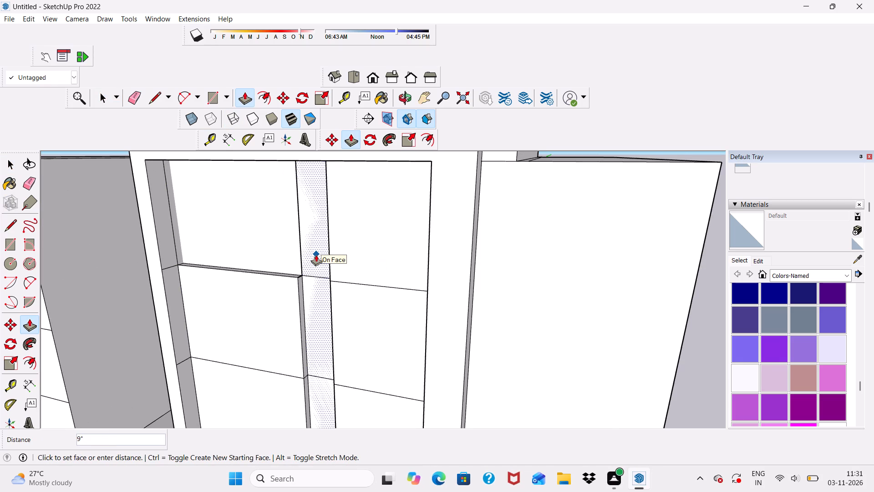
pyautogui.scroll(-1, 310, 255)
pyautogui.scroll(10, 300, 248)
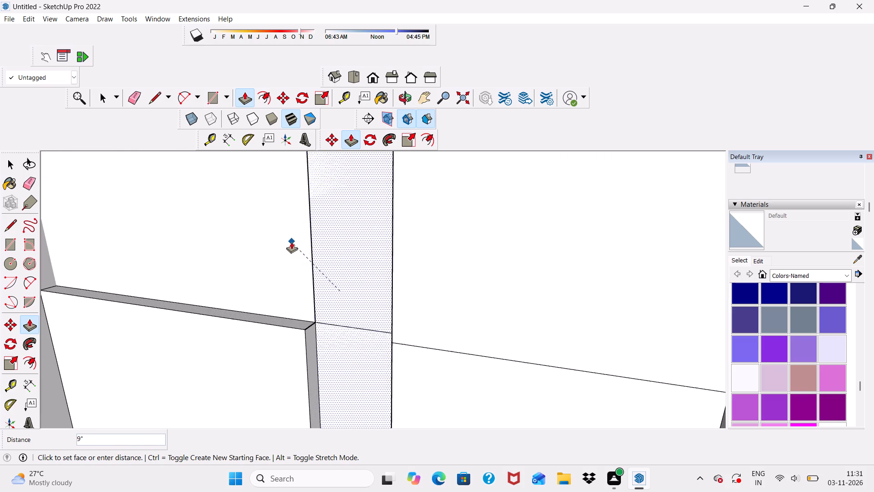
pyautogui.click(291, 242)
pyautogui.scroll(-2, 291, 245)
# Push the top-floor panel on the blank end panel's side inward 9", undoing any stray pull of its ledge.
pyautogui.moveTo(347, 261); pyautogui.dragTo(476, 266, button='middle')
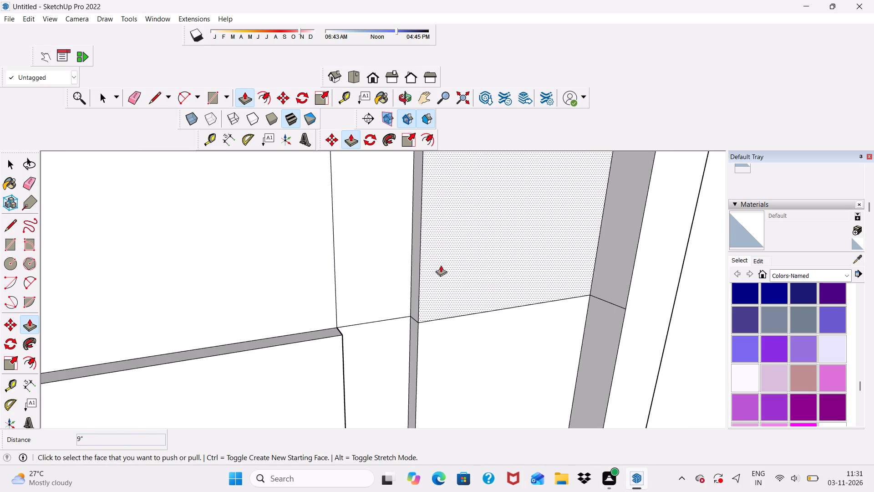
pyautogui.click(439, 264)
pyautogui.click(401, 266)
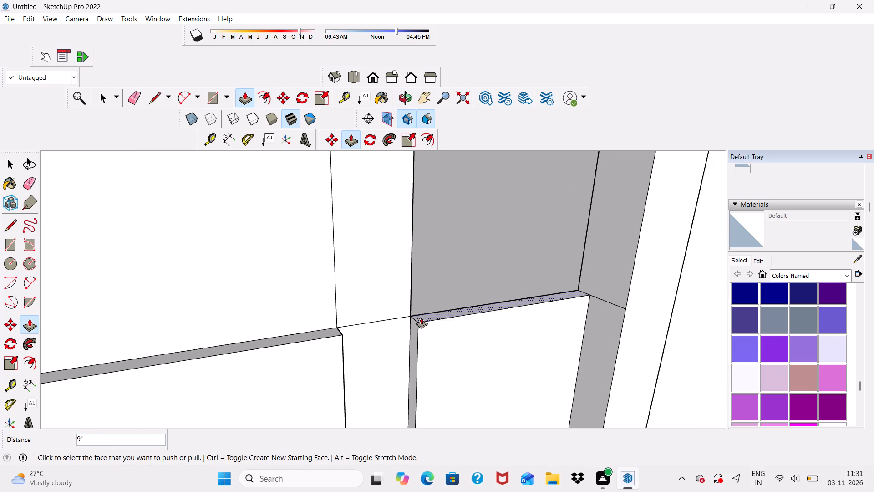
pyautogui.moveTo(421, 317); pyautogui.dragTo(421, 312)
pyautogui.hotkey('ctrl', 'z')
# Pull the interior wall behind the top-floor opening forward 20' 11 1/4" to fill it level with the middle strip.
pyautogui.scroll(-2, 427, 293)
pyautogui.moveTo(431, 298); pyautogui.dragTo(351, 310, button='middle')
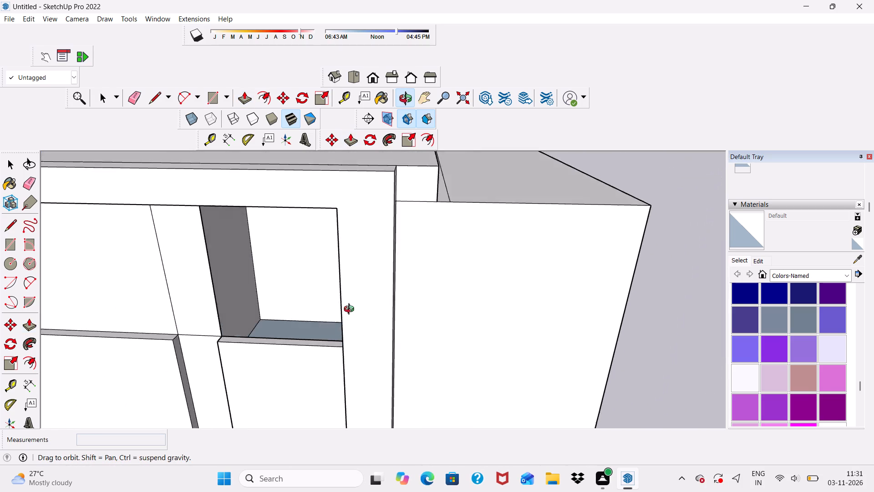
pyautogui.moveTo(351, 310); pyautogui.dragTo(361, 326, button='middle')
pyautogui.click(295, 273)
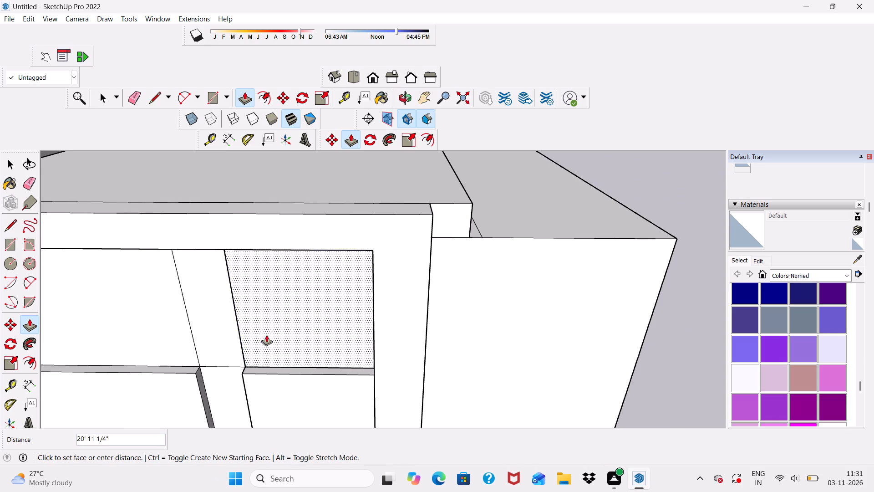
pyautogui.click(238, 342)
# Push the panel directly below, second from the top on the blank end panel's side, inward 9".
pyautogui.scroll(-5, 243, 312)
pyautogui.moveTo(255, 332); pyautogui.dragTo(257, 330, button='middle')
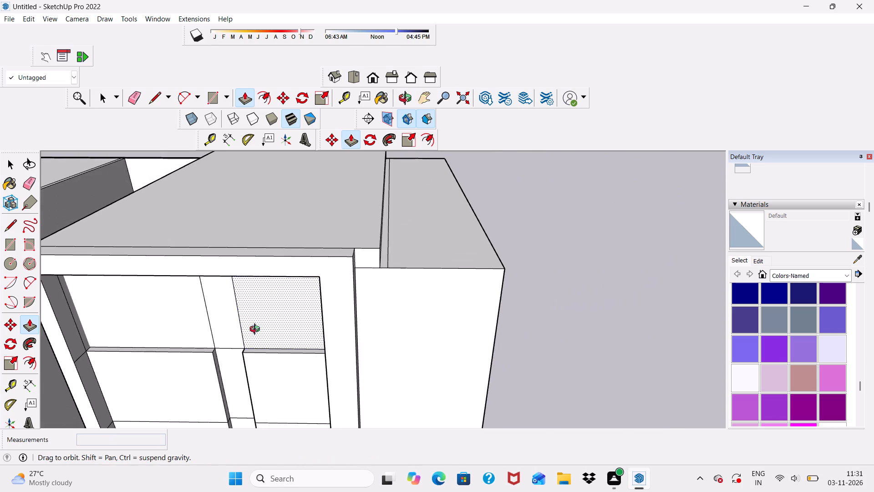
pyautogui.moveTo(257, 330); pyautogui.dragTo(332, 299, button='middle')
pyautogui.scroll(6, 328, 366)
pyautogui.click(328, 366)
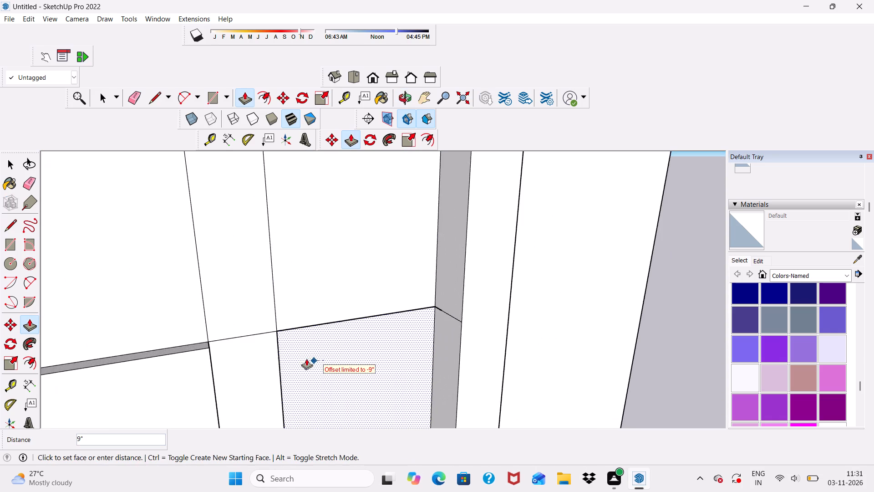
pyautogui.click(274, 346)
# Try to fill the second-row opening by moving the interior wall behind it to the middle strip's plane.
pyautogui.scroll(-5, 271, 259)
pyautogui.moveTo(282, 332); pyautogui.dragTo(218, 321, button='middle')
pyautogui.click(243, 321)
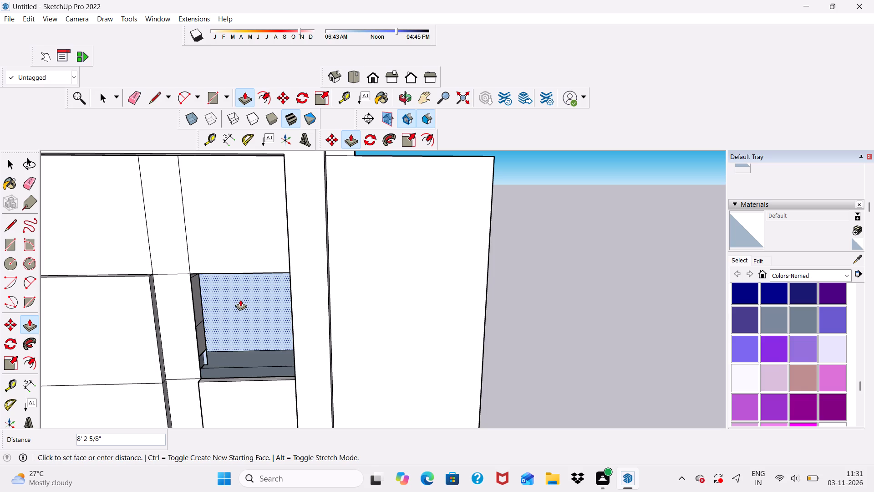
pyautogui.moveTo(187, 291); pyautogui.dragTo(191, 289)
pyautogui.scroll(-4, 205, 284)
pyautogui.scroll(5, 216, 297)
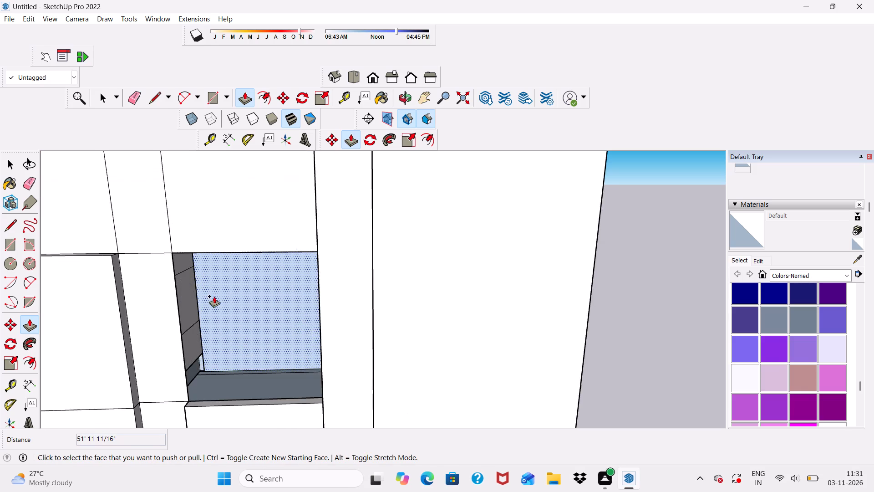
# Pull the underside face at the top of the second-row opening down 40' to the block's base, filling the opening behind the facade.
pyautogui.moveTo(214, 296); pyautogui.dragTo(221, 255, button='middle')
pyautogui.scroll(-5, 239, 201)
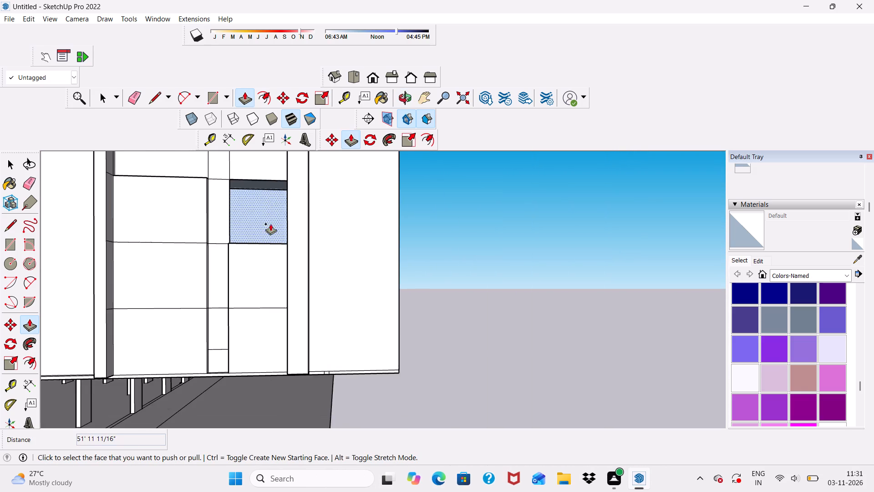
pyautogui.moveTo(279, 192); pyautogui.dragTo(287, 144, button='middle')
pyautogui.scroll(5, 277, 152)
pyautogui.click(271, 169)
pyautogui.scroll(-3, 274, 234)
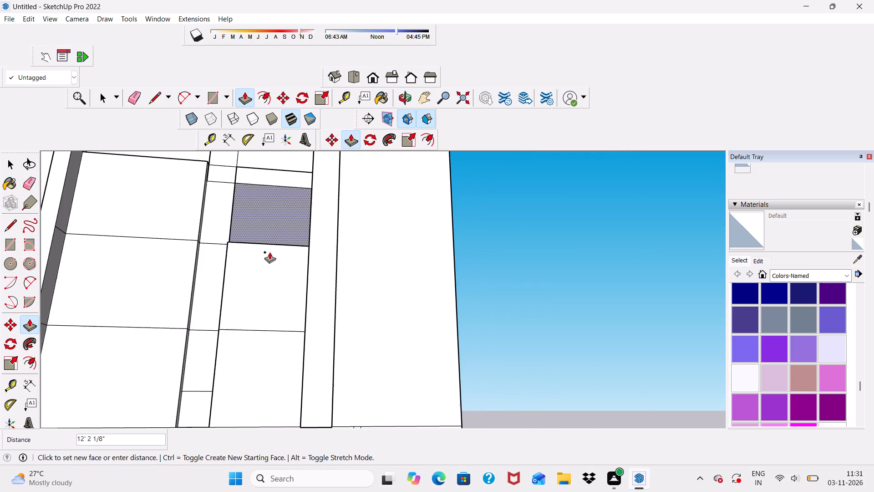
pyautogui.scroll(-5, 246, 251)
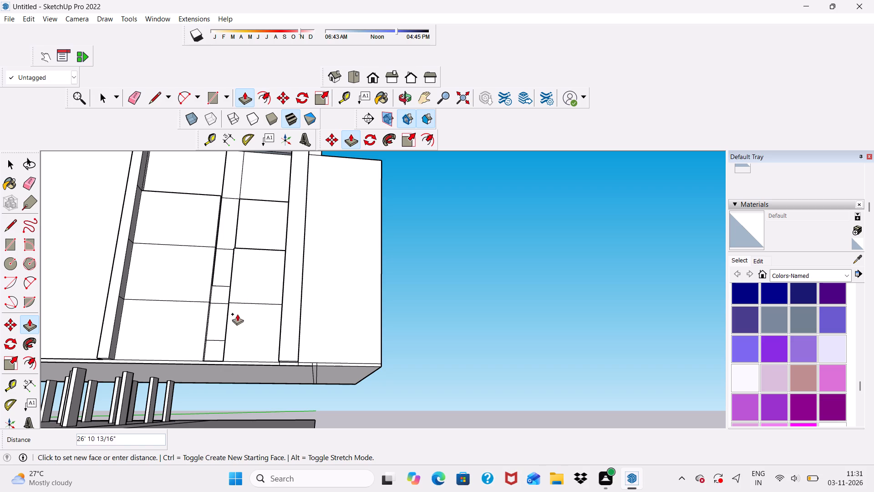
pyautogui.scroll(6, 234, 354)
pyautogui.moveTo(234, 356); pyautogui.dragTo(241, 458, button='middle')
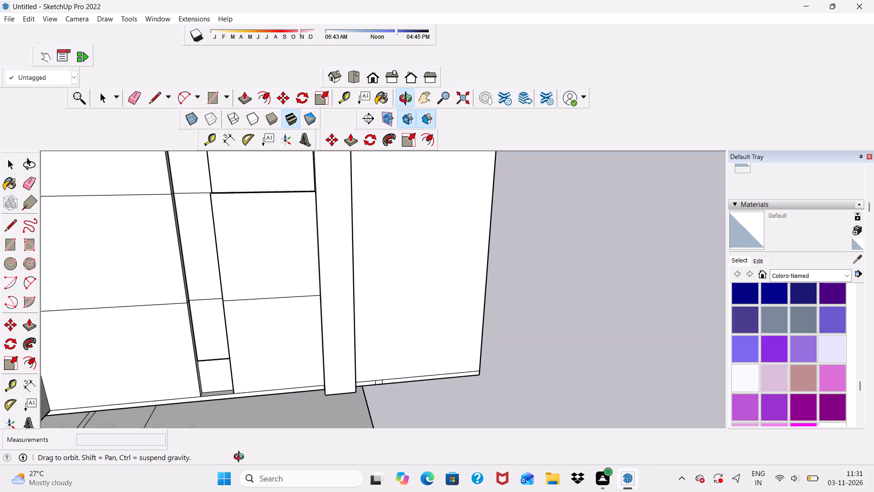
pyautogui.moveTo(241, 458); pyautogui.dragTo(240, 458, button='middle')
pyautogui.scroll(10, 267, 410)
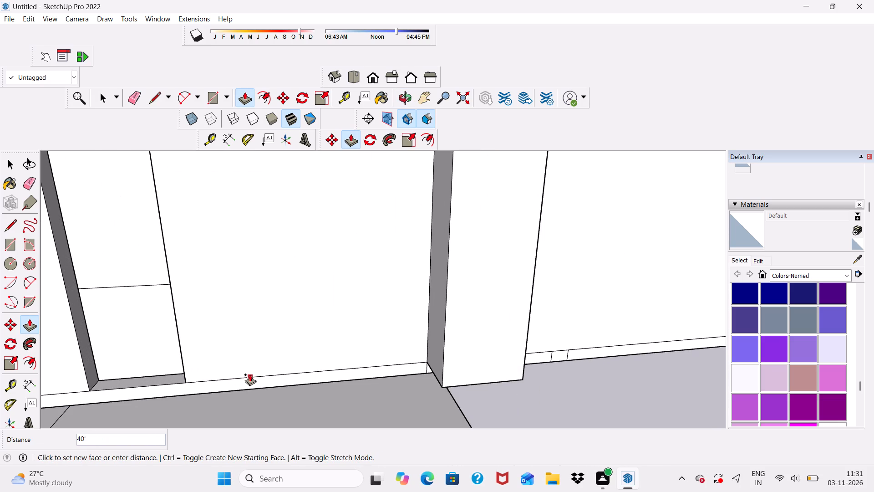
pyautogui.click(250, 374)
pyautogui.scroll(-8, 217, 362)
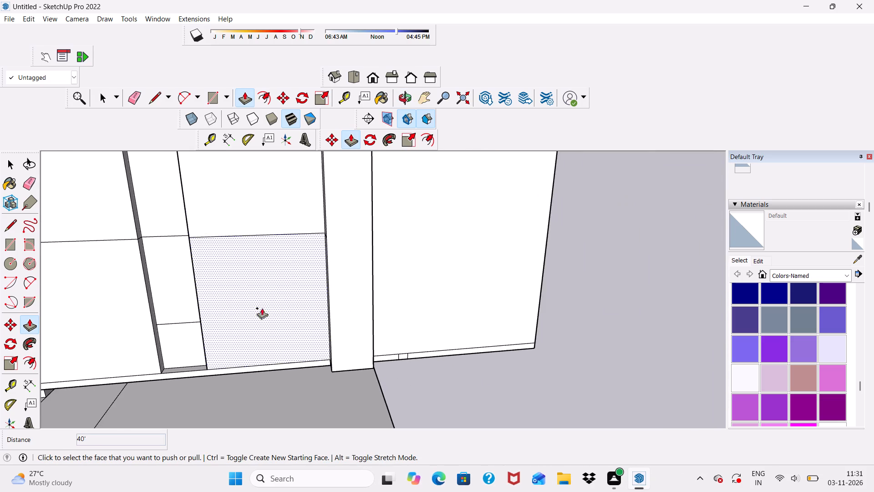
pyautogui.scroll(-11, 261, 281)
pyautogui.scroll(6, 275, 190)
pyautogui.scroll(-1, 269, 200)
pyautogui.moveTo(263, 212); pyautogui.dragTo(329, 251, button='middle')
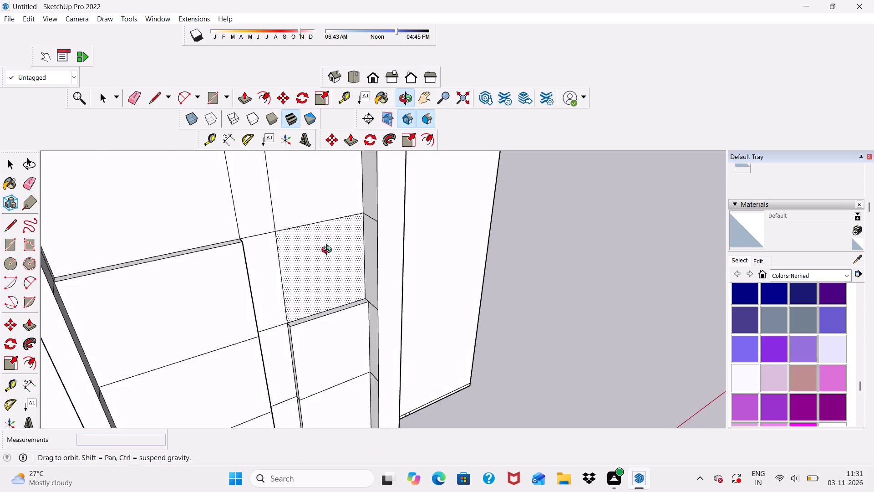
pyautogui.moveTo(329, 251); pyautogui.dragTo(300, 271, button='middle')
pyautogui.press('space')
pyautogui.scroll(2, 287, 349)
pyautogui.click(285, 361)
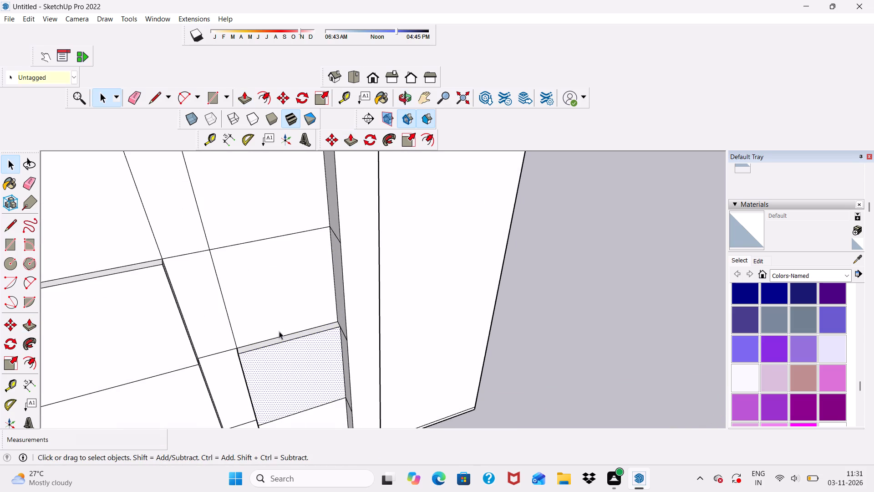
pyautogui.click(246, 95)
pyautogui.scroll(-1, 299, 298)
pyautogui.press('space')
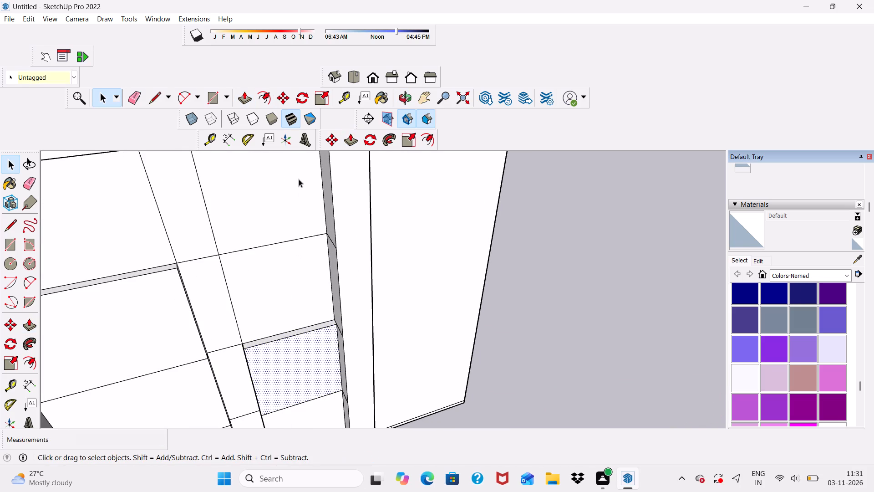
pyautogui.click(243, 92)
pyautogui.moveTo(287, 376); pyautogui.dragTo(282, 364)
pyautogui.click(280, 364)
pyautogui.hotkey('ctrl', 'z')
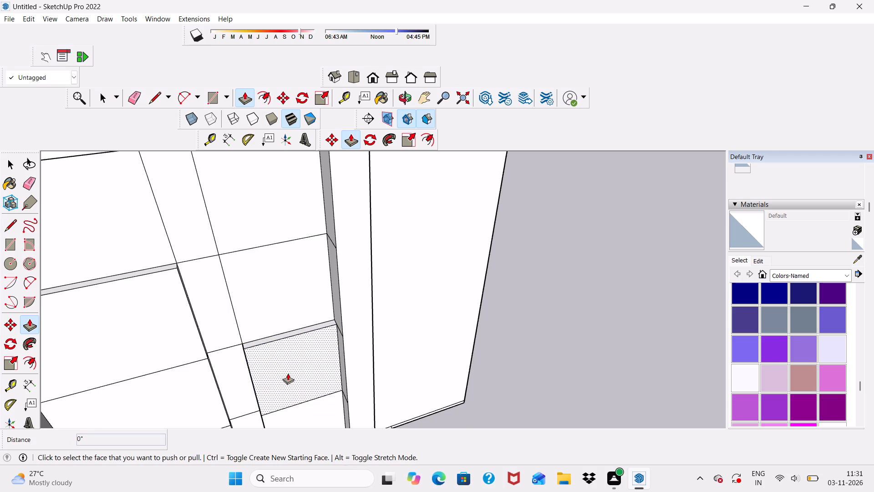
# Push the third-row panel on the blank end panel's side inward 9", level with the middle strip.
pyautogui.moveTo(305, 395); pyautogui.dragTo(339, 364, button='middle')
pyautogui.scroll(4, 306, 325)
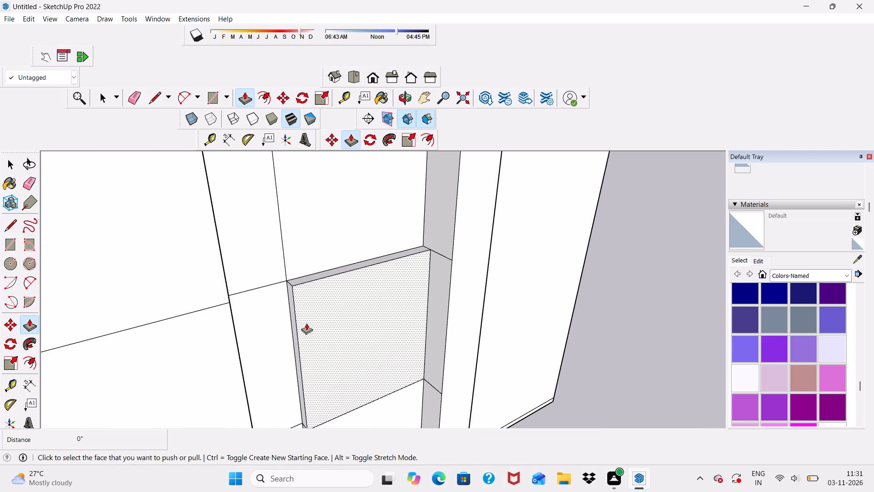
pyautogui.scroll(1, 306, 323)
pyautogui.click(306, 323)
pyautogui.click(284, 327)
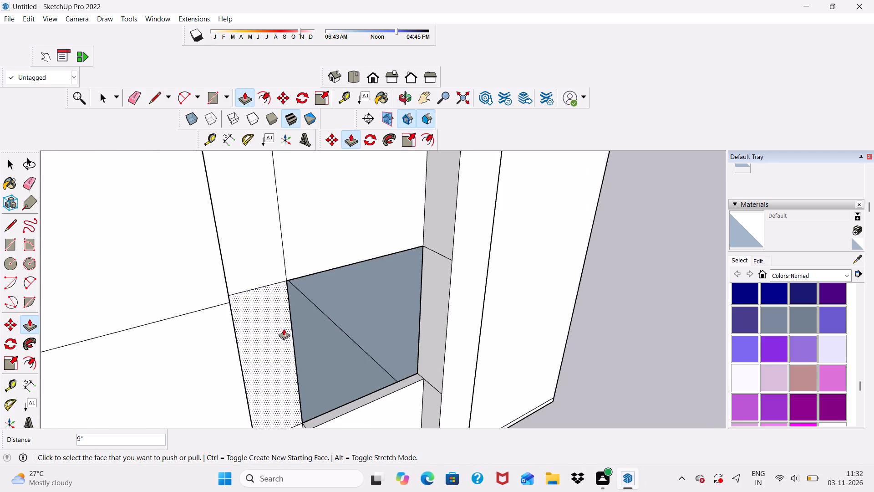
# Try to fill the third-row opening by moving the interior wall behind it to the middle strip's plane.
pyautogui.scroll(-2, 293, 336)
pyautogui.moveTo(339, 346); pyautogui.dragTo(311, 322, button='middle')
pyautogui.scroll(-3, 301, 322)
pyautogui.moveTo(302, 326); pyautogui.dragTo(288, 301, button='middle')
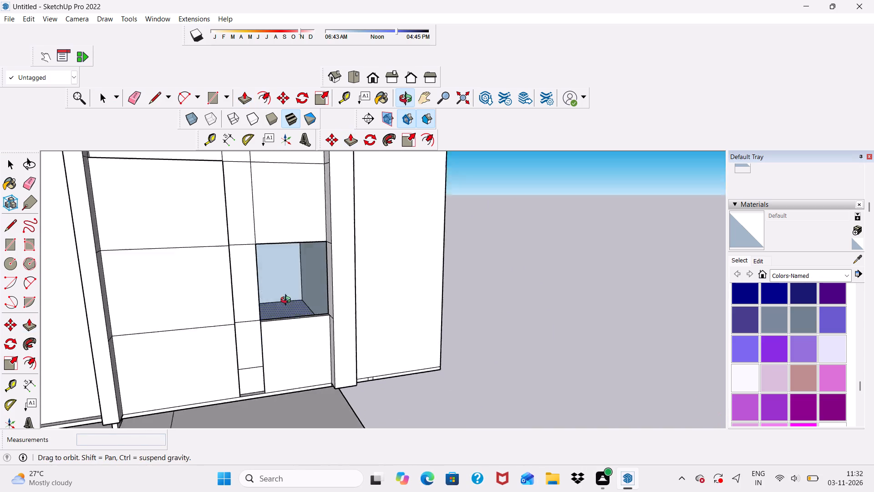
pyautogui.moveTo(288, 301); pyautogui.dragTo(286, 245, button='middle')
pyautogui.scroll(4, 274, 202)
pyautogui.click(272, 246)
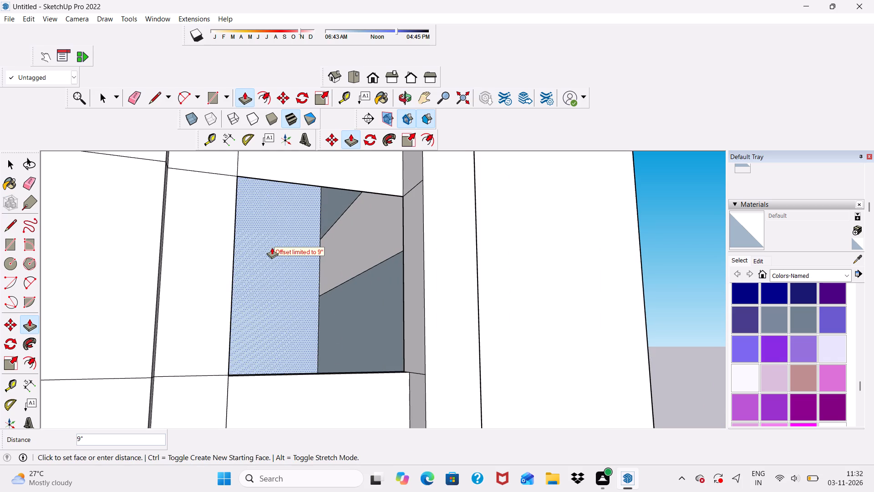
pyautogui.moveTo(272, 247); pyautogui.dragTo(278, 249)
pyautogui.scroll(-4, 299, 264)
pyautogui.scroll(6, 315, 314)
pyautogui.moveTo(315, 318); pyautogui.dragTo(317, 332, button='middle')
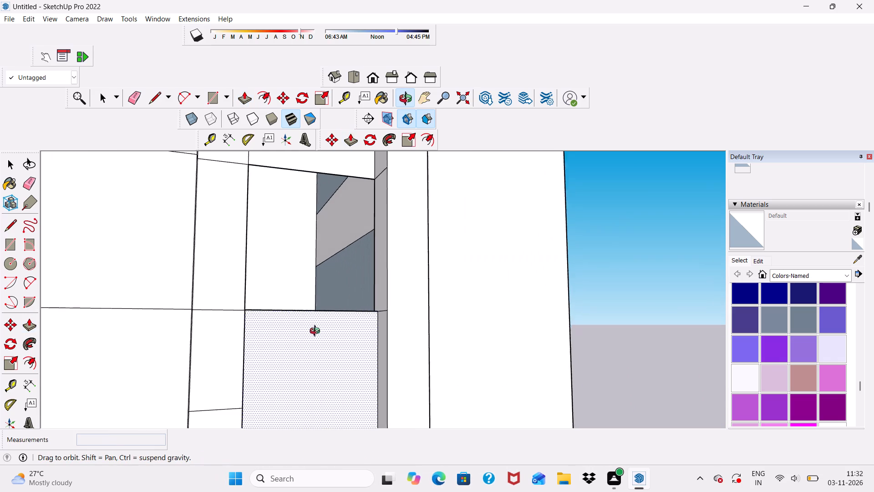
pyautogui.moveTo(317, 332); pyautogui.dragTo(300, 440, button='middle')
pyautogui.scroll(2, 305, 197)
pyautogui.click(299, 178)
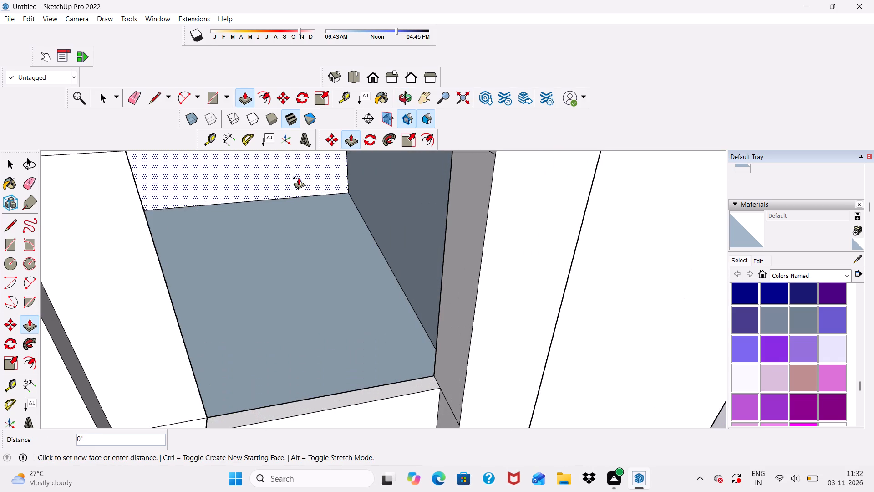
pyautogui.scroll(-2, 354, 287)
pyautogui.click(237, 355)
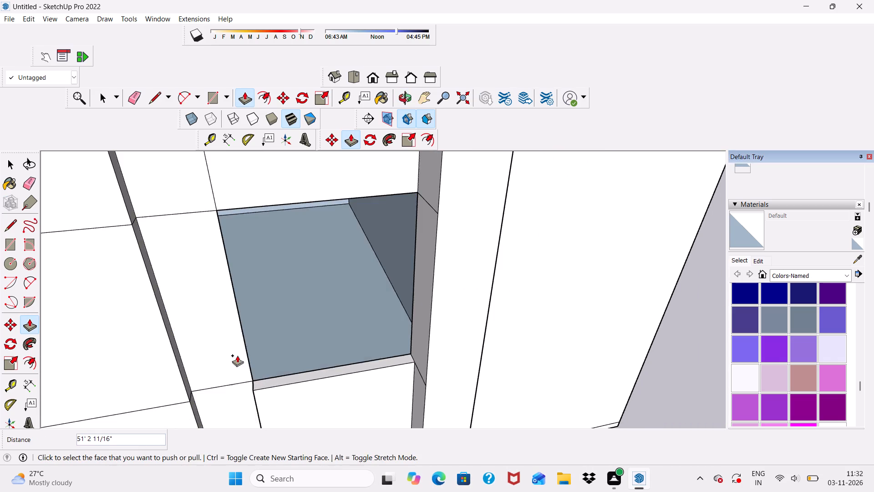
# Pull the interior face behind the third-row opening out to the middle strip's plane, filling the opening.
pyautogui.scroll(-4, 249, 328)
pyautogui.moveTo(263, 339); pyautogui.dragTo(233, 223, button='middle')
pyautogui.scroll(-6, 269, 257)
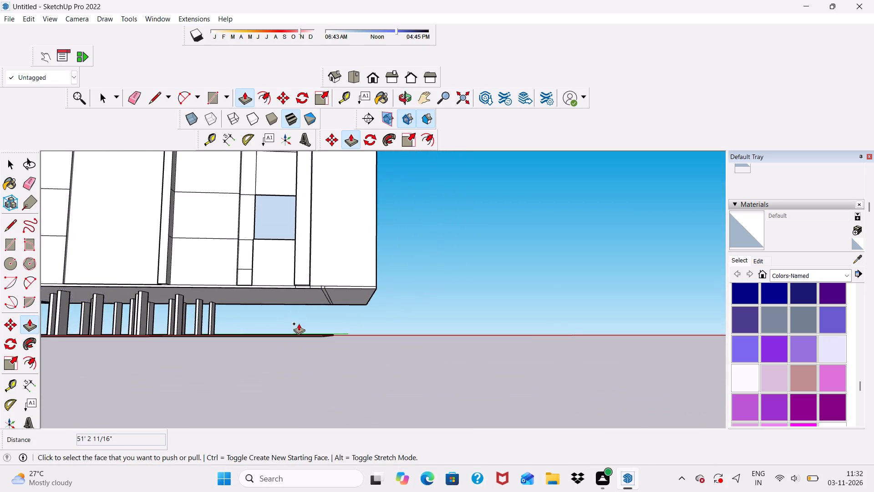
pyautogui.moveTo(288, 208); pyautogui.dragTo(299, 150, button='middle')
pyautogui.scroll(5, 279, 183)
pyautogui.click(291, 178)
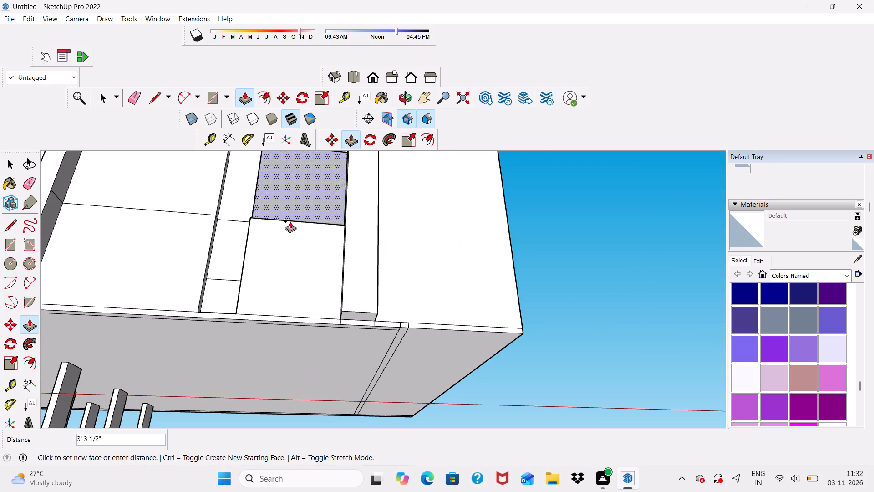
pyautogui.scroll(-4, 288, 231)
pyautogui.moveTo(295, 226); pyautogui.dragTo(301, 363, button='middle')
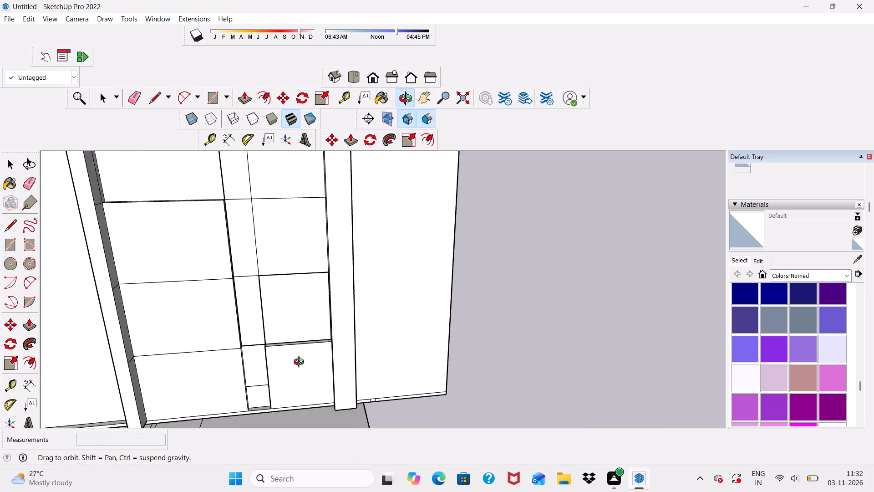
pyautogui.moveTo(301, 363); pyautogui.dragTo(300, 373, button='middle')
pyautogui.scroll(5, 275, 344)
pyautogui.click(254, 341)
pyautogui.scroll(-1, 253, 337)
pyautogui.moveTo(253, 337); pyautogui.dragTo(234, 353, button='middle')
pyautogui.press('space')
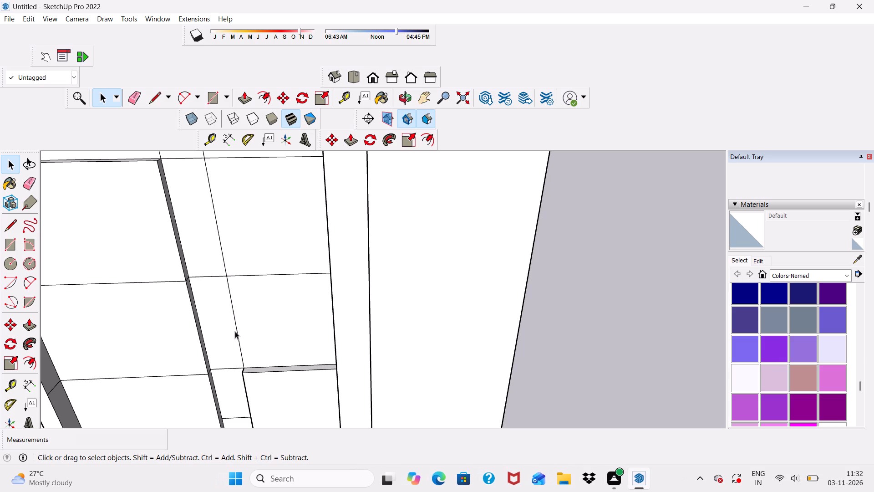
# Push the bottom-row panel on the blank end panel's side inward 9", level with the middle strip.
pyautogui.scroll(-5, 194, 181)
pyautogui.scroll(1, 379, 258)
pyautogui.scroll(-4, 348, 283)
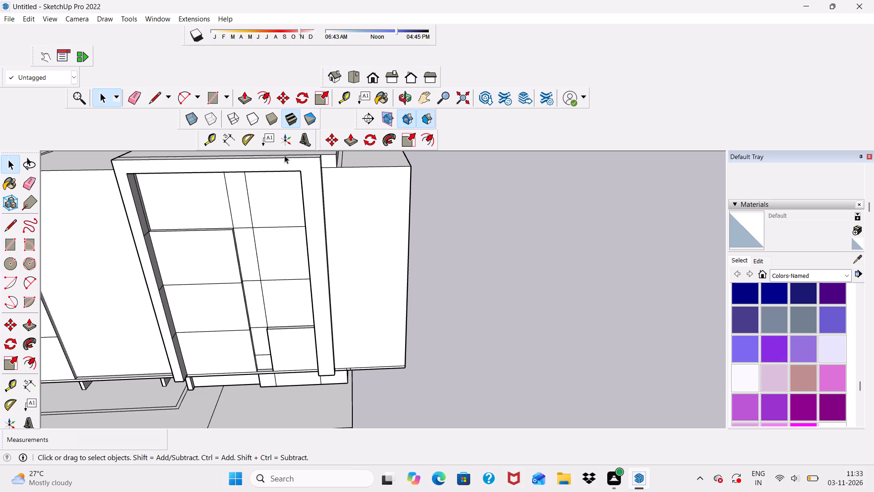
pyautogui.scroll(-1, 295, 184)
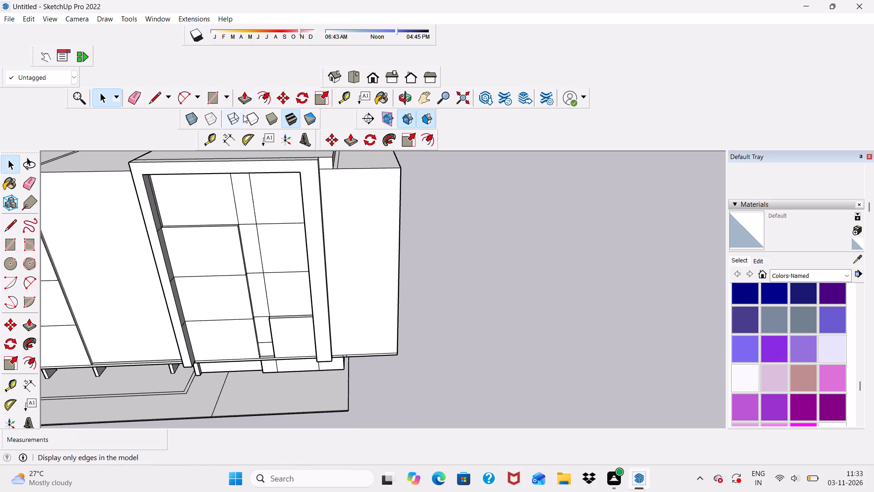
pyautogui.click(246, 95)
pyautogui.moveTo(236, 284); pyautogui.dragTo(318, 263, button='middle')
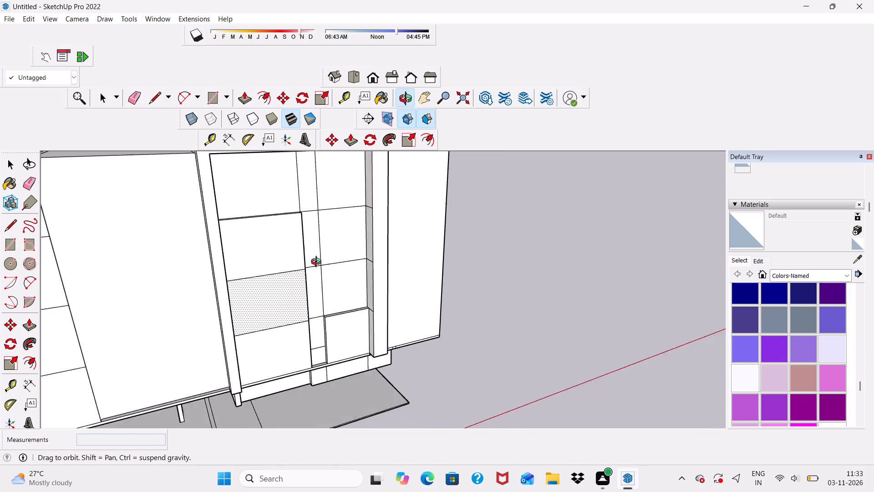
pyautogui.moveTo(318, 263); pyautogui.dragTo(320, 263, button='middle')
pyautogui.scroll(11, 350, 338)
pyautogui.click(330, 323)
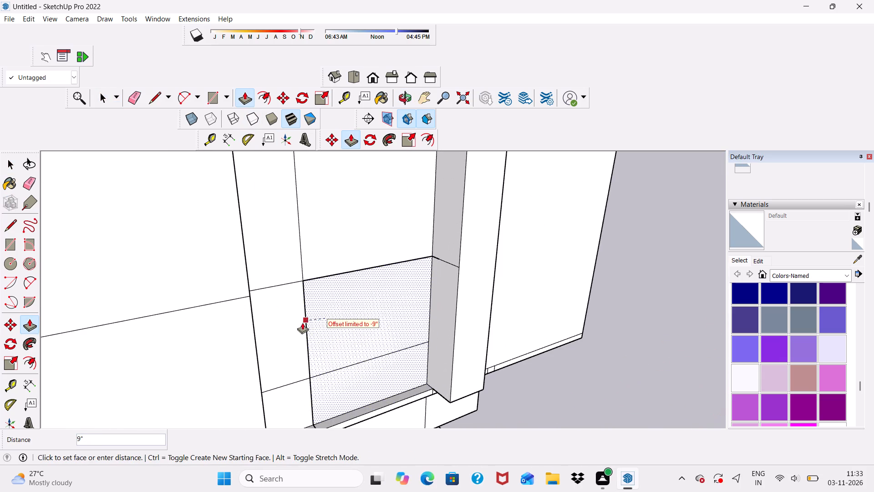
pyautogui.click(281, 334)
# Pull the interior wall behind the bottom-row opening forward 51' 8 7/8" to fill it level with the middle strip.
pyautogui.scroll(-2, 306, 328)
pyautogui.moveTo(307, 328); pyautogui.dragTo(192, 275, button='middle')
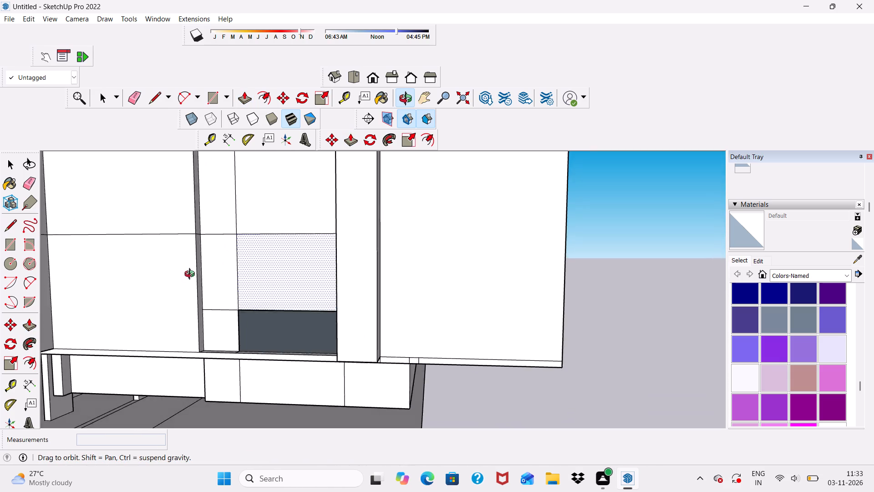
pyautogui.moveTo(192, 275); pyautogui.dragTo(239, 172, button='middle')
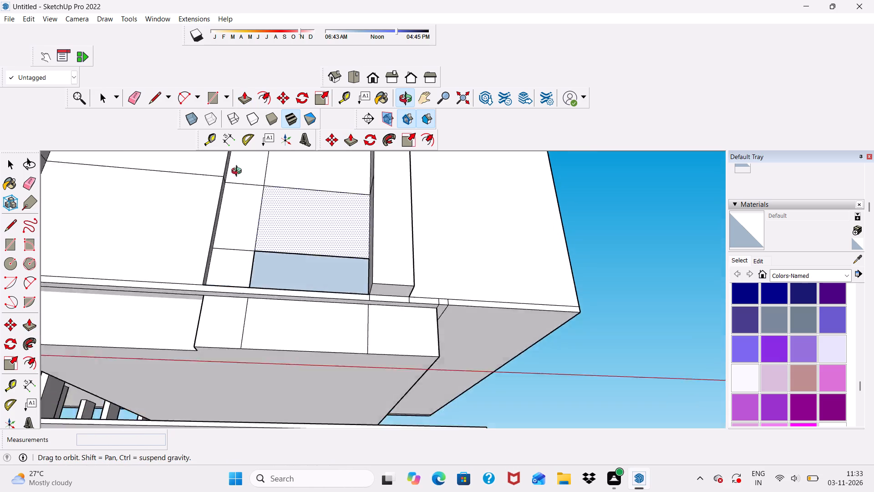
pyautogui.moveTo(239, 172); pyautogui.dragTo(249, 148, button='middle')
pyautogui.scroll(1, 315, 301)
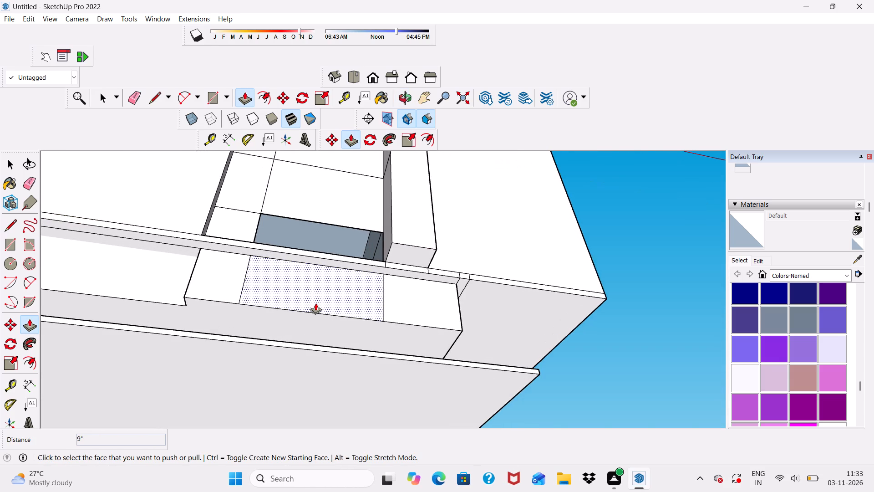
pyautogui.scroll(6, 316, 304)
pyautogui.moveTo(349, 189); pyautogui.dragTo(315, 187, button='middle')
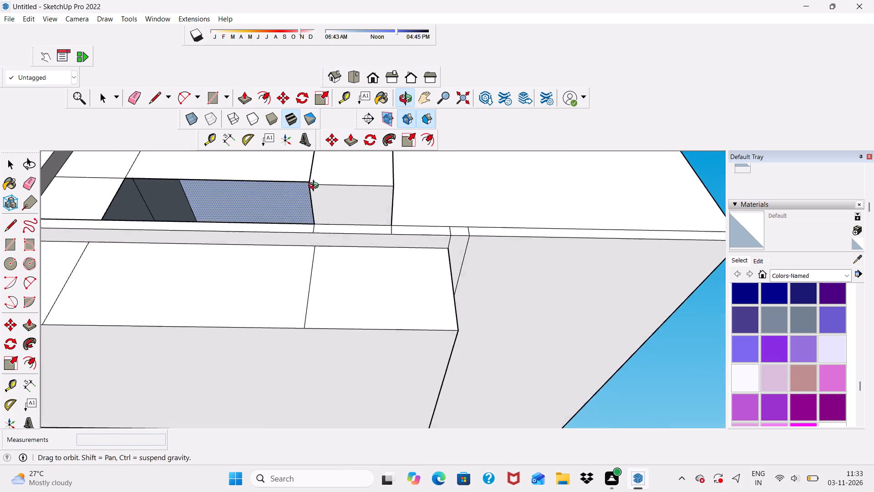
pyautogui.moveTo(315, 187); pyautogui.dragTo(317, 184, button='middle')
pyautogui.scroll(4, 302, 186)
pyautogui.click(252, 186)
pyautogui.scroll(-6, 269, 249)
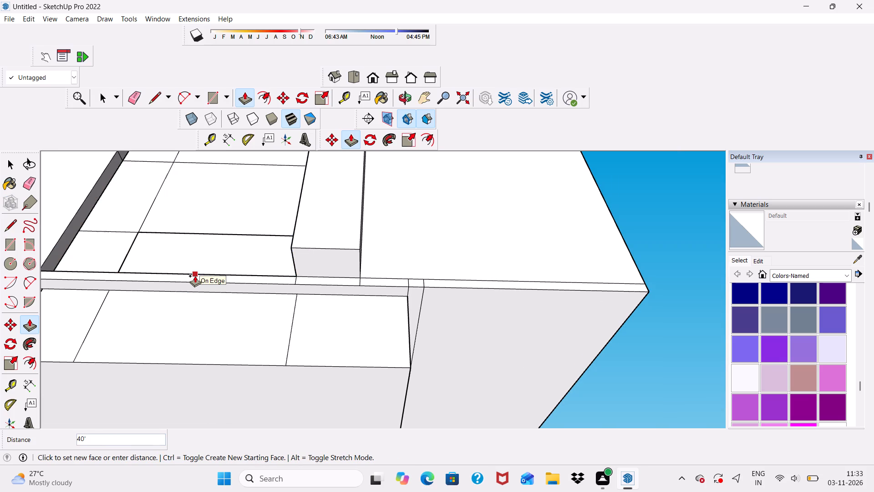
pyautogui.scroll(5, 196, 273)
pyautogui.scroll(-1, 254, 221)
pyautogui.moveTo(255, 222); pyautogui.dragTo(266, 249, button='middle')
pyautogui.scroll(-2, 266, 220)
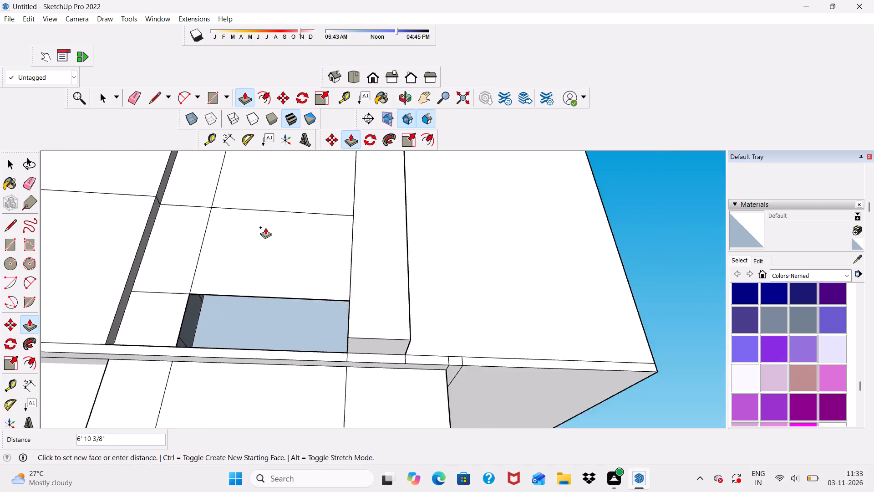
pyautogui.scroll(-2, 265, 227)
pyautogui.moveTo(263, 279); pyautogui.dragTo(260, 413, button='middle')
pyautogui.scroll(6, 208, 263)
pyautogui.scroll(3, 218, 360)
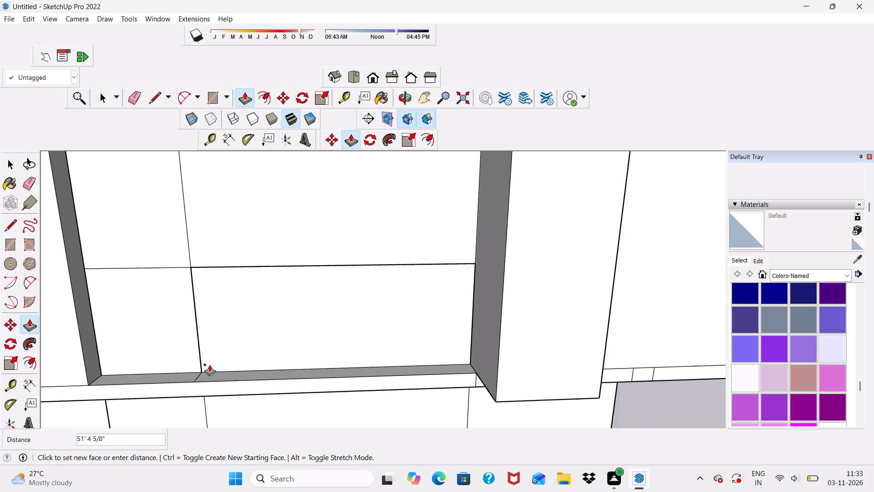
pyautogui.scroll(2, 209, 364)
pyautogui.click(203, 368)
# Push the second-row panel across the middle strip, on the side away from the blank end panel, inward 9".
pyautogui.scroll(-5, 225, 267)
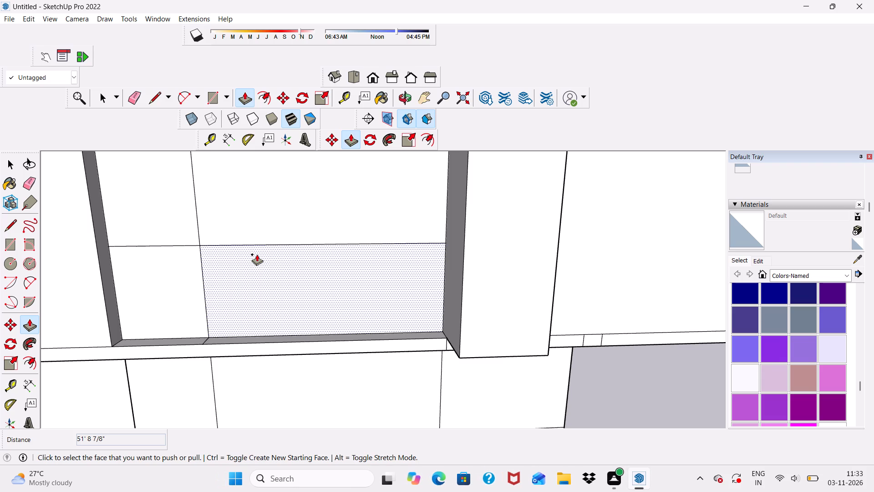
pyautogui.scroll(-19, 316, 278)
pyautogui.scroll(-2, 274, 173)
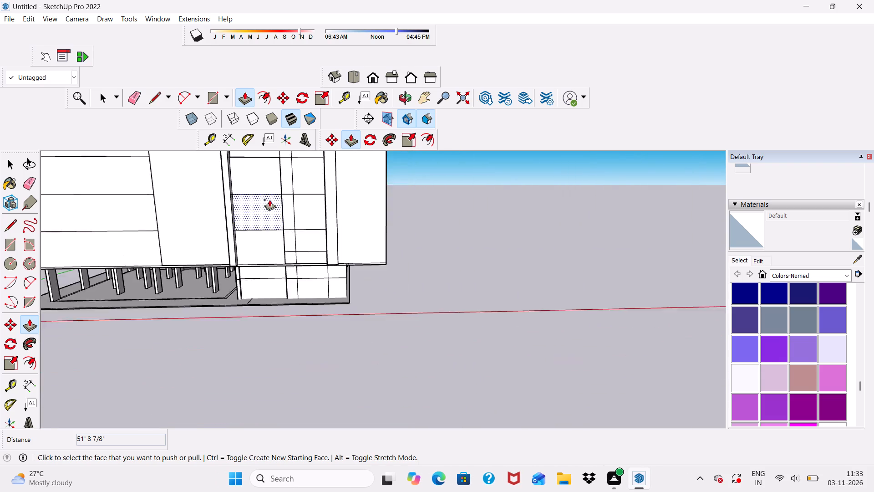
pyautogui.scroll(-6, 269, 200)
pyautogui.scroll(5, 284, 162)
pyautogui.scroll(6, 266, 197)
pyautogui.moveTo(258, 188); pyautogui.dragTo(290, 238, button='middle')
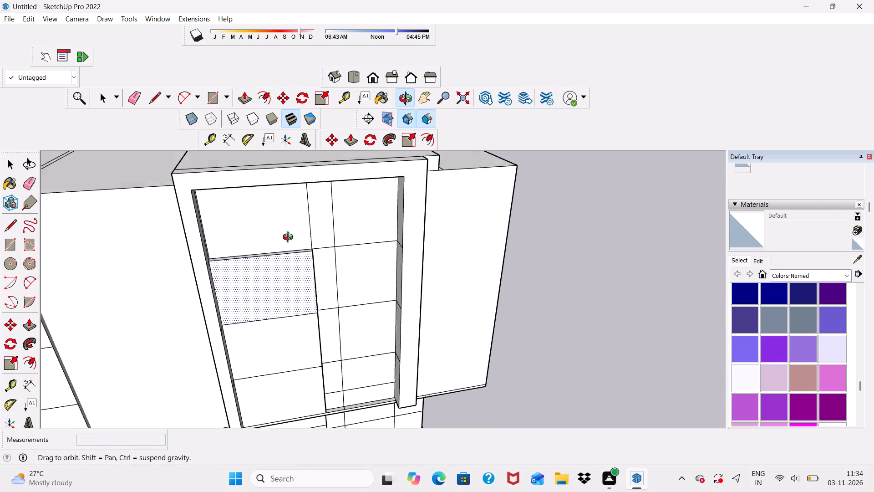
pyautogui.moveTo(290, 238); pyautogui.dragTo(289, 246, button='middle')
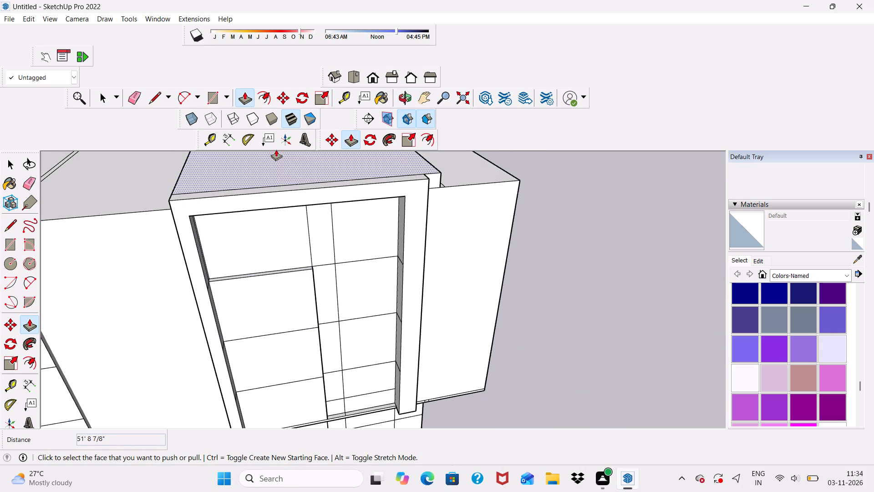
pyautogui.click(243, 96)
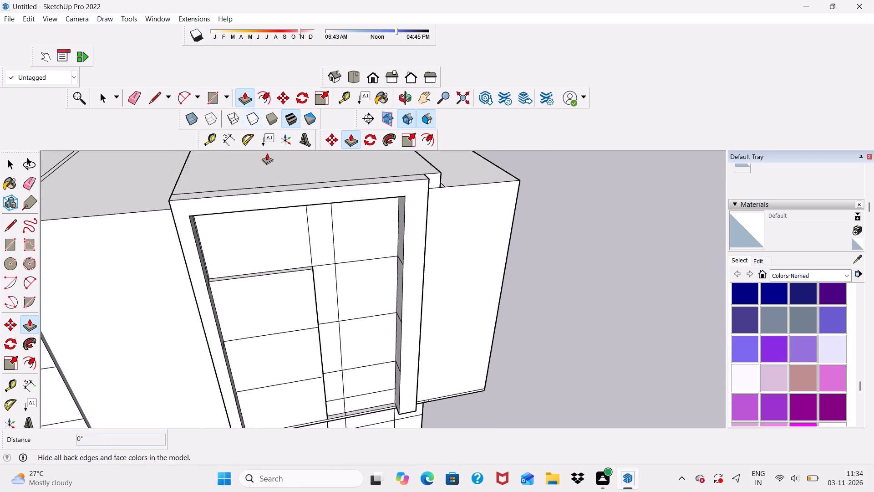
pyautogui.moveTo(287, 270); pyautogui.dragTo(245, 287, button='middle')
pyautogui.scroll(5, 243, 287)
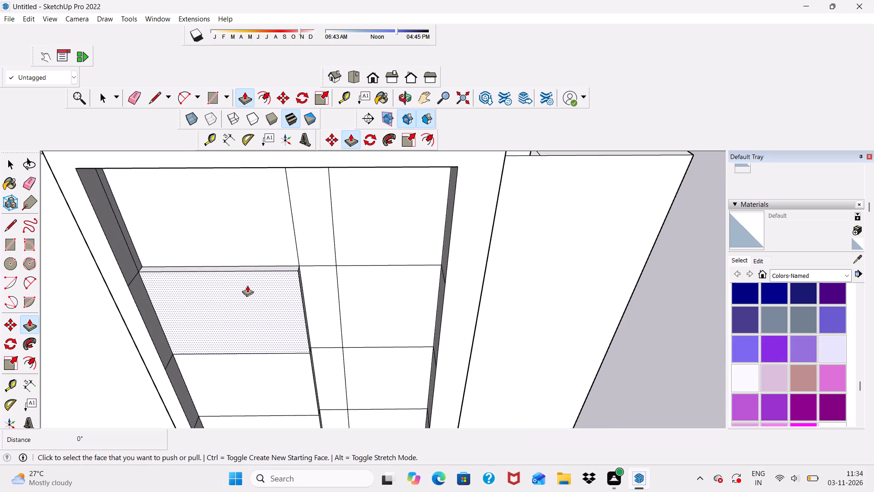
pyautogui.click(249, 284)
pyautogui.scroll(5, 164, 251)
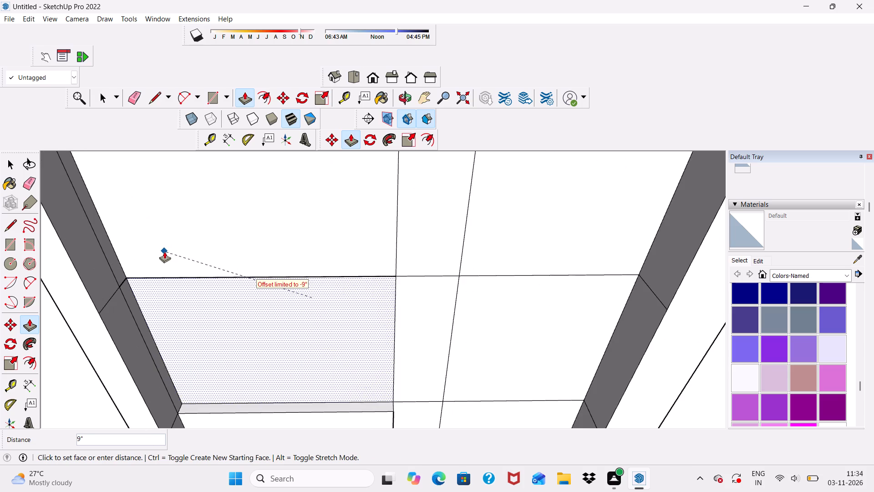
pyautogui.scroll(1, 164, 251)
pyautogui.click(164, 251)
pyautogui.scroll(-6, 219, 220)
pyautogui.moveTo(239, 278); pyautogui.dragTo(224, 239, button='middle')
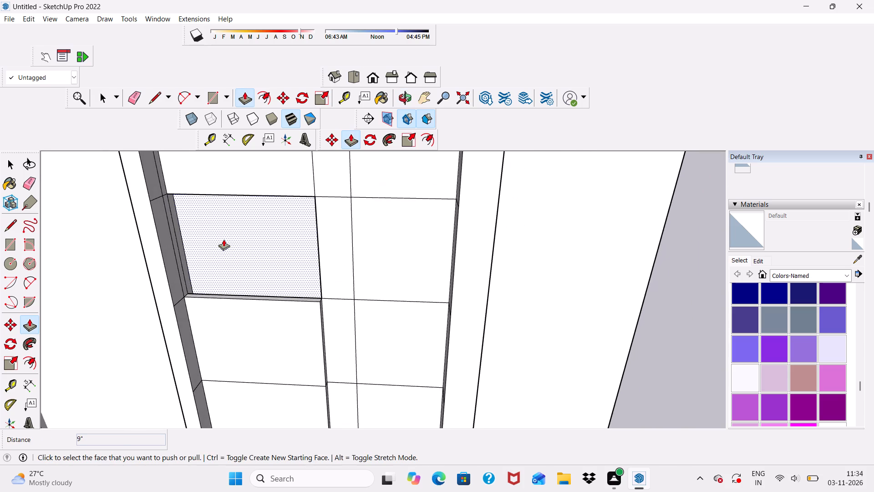
# Push the recessed second-row panel, on the side away from the blank end panel, a further 11 1/4" inward.
pyautogui.scroll(6, 226, 242)
pyautogui.click(227, 242)
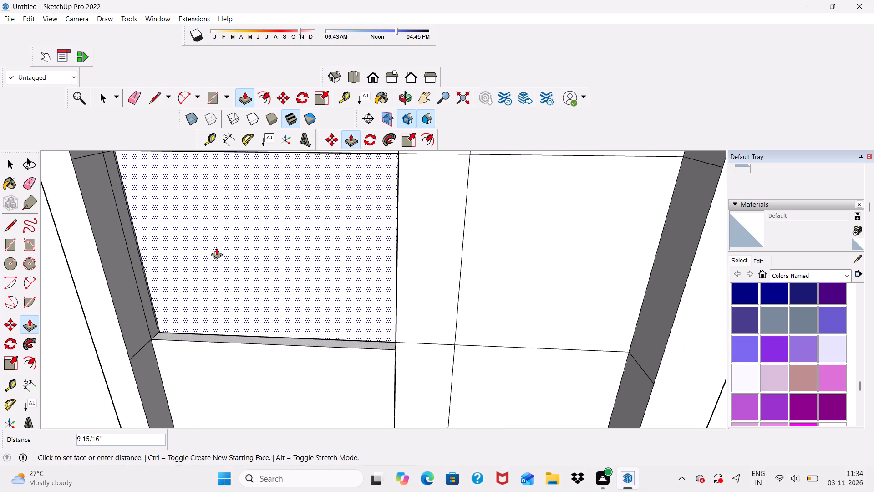
pyautogui.scroll(-3, 210, 257)
pyautogui.click(165, 172)
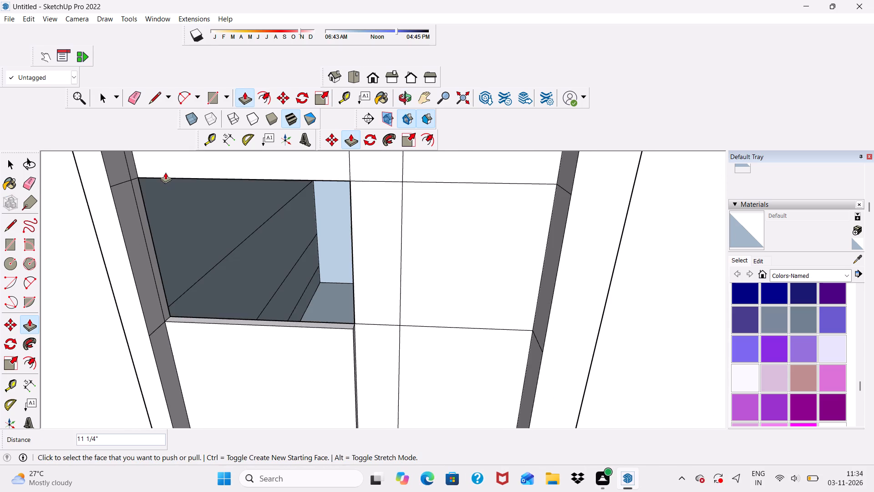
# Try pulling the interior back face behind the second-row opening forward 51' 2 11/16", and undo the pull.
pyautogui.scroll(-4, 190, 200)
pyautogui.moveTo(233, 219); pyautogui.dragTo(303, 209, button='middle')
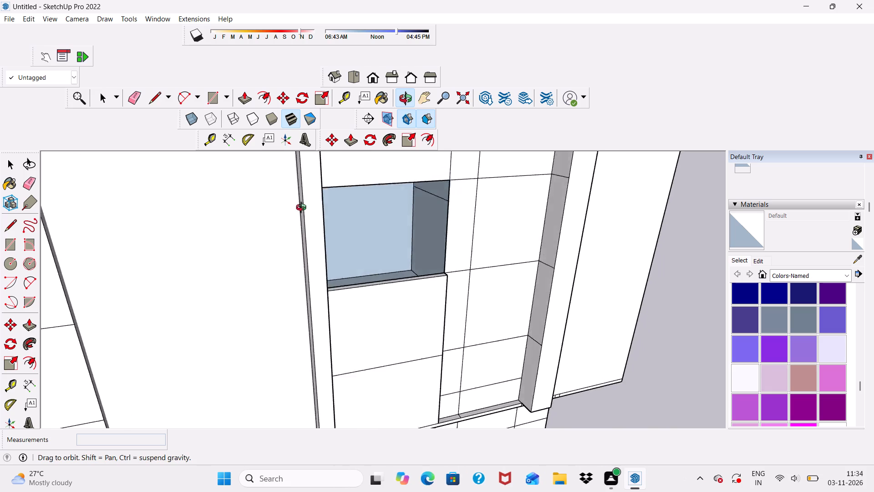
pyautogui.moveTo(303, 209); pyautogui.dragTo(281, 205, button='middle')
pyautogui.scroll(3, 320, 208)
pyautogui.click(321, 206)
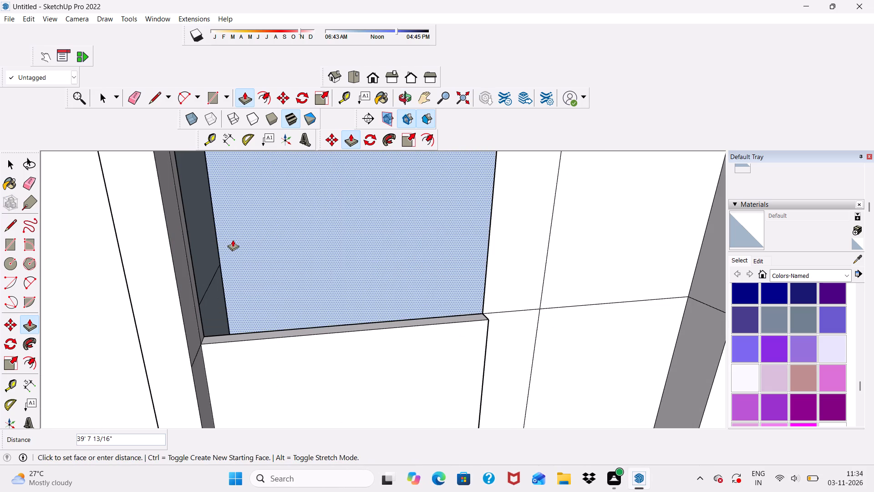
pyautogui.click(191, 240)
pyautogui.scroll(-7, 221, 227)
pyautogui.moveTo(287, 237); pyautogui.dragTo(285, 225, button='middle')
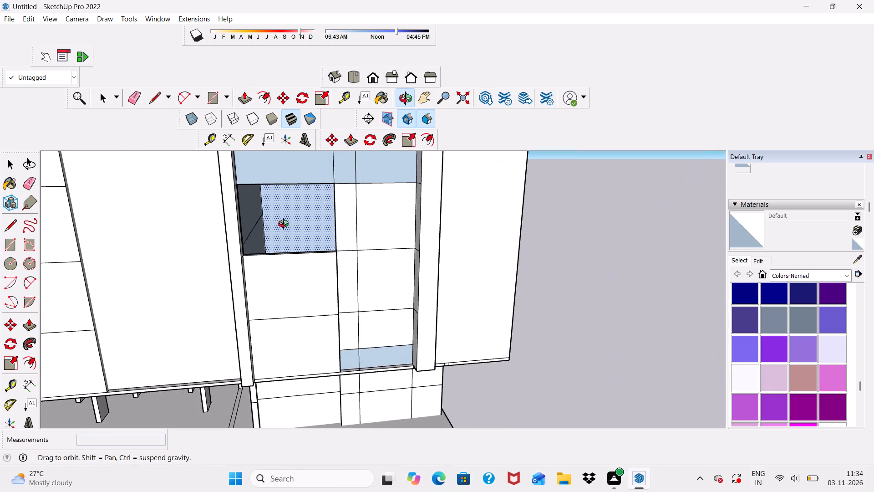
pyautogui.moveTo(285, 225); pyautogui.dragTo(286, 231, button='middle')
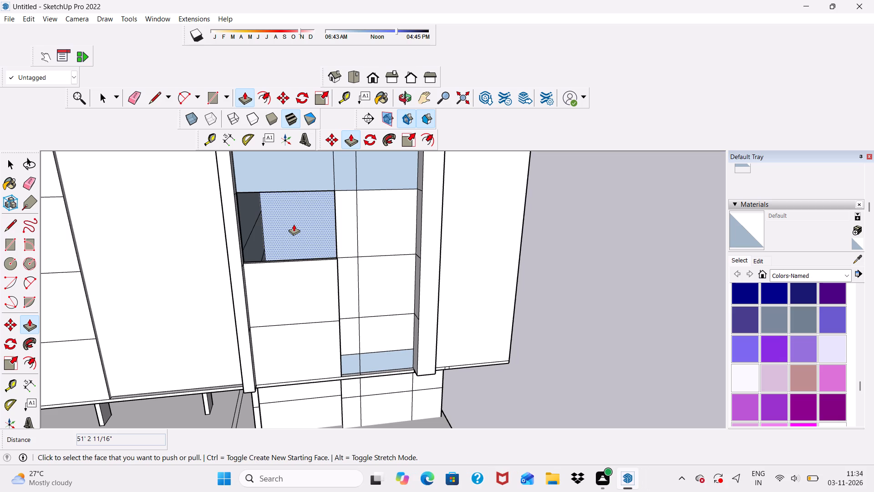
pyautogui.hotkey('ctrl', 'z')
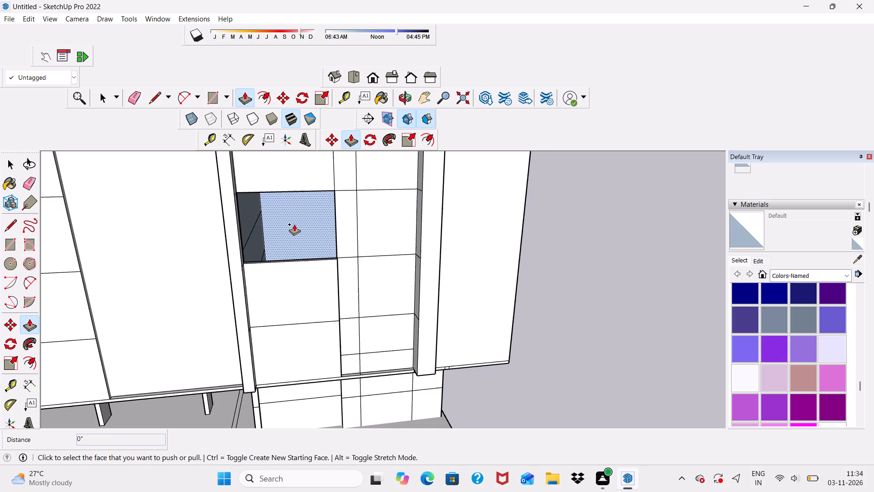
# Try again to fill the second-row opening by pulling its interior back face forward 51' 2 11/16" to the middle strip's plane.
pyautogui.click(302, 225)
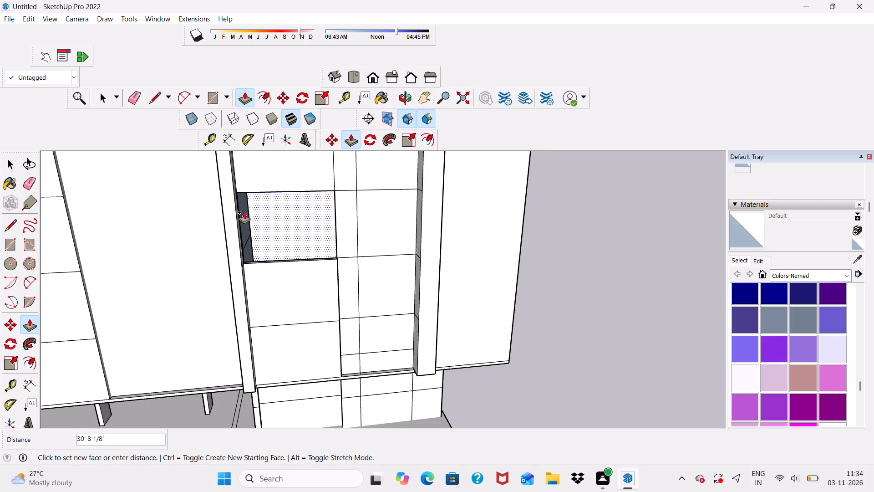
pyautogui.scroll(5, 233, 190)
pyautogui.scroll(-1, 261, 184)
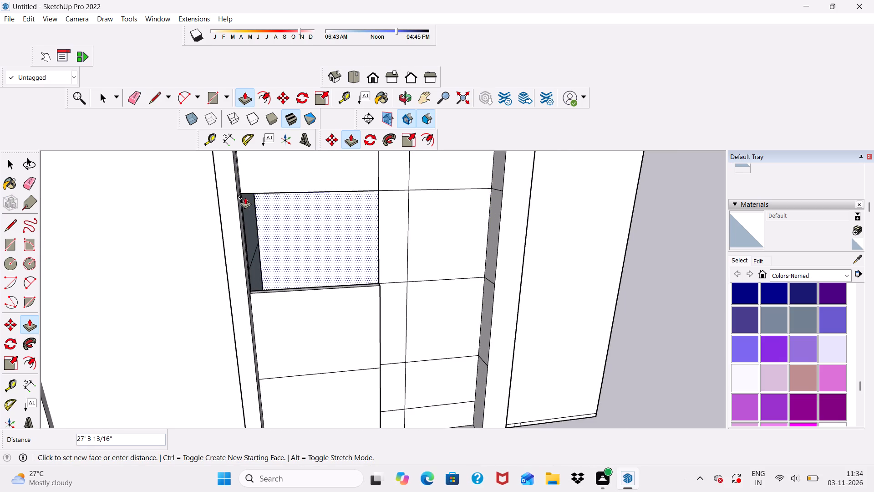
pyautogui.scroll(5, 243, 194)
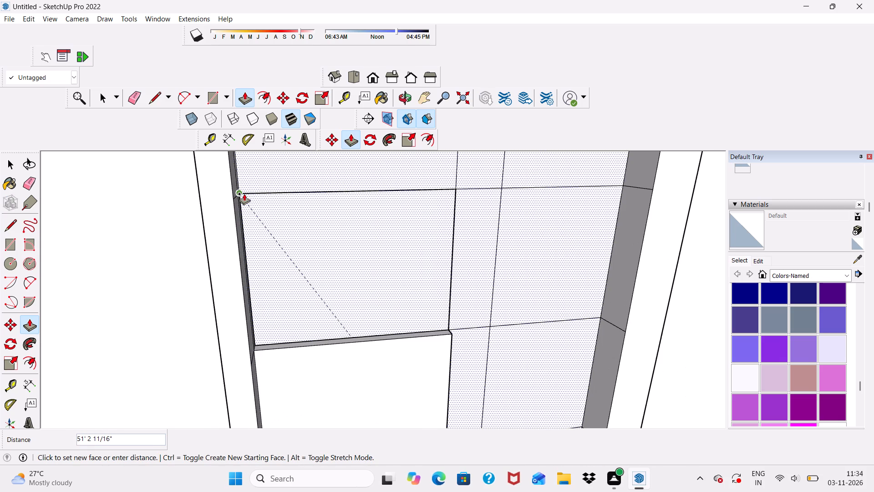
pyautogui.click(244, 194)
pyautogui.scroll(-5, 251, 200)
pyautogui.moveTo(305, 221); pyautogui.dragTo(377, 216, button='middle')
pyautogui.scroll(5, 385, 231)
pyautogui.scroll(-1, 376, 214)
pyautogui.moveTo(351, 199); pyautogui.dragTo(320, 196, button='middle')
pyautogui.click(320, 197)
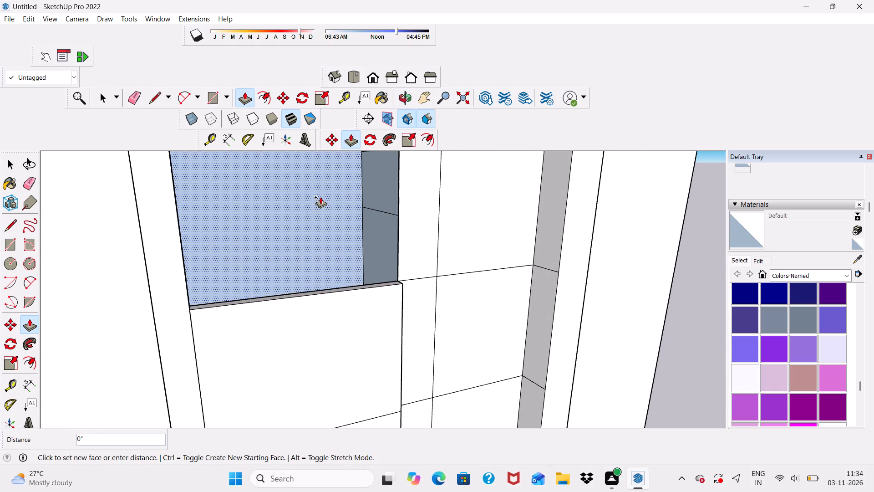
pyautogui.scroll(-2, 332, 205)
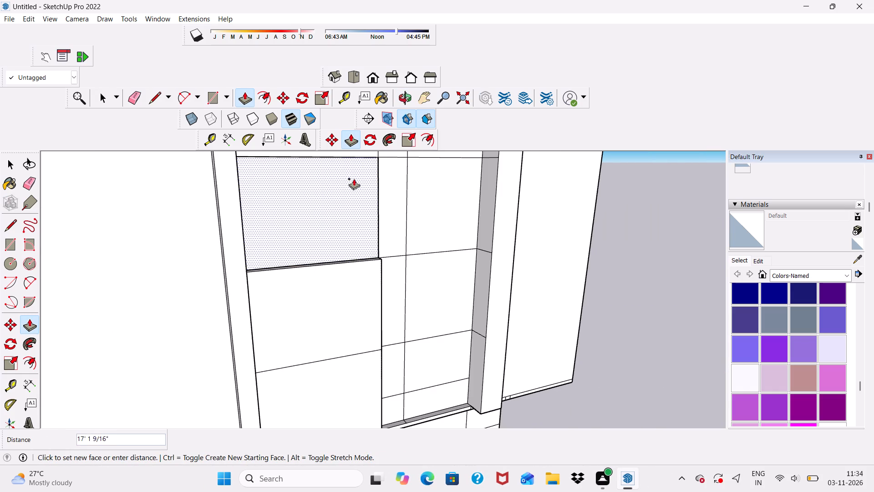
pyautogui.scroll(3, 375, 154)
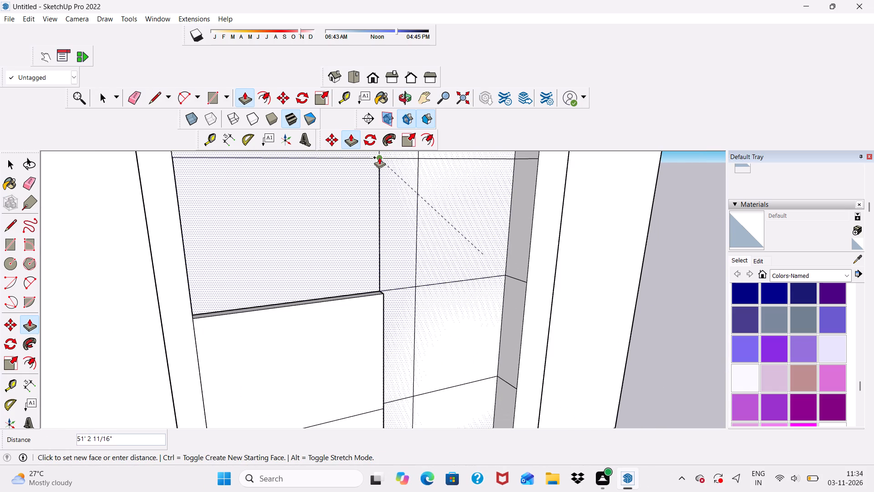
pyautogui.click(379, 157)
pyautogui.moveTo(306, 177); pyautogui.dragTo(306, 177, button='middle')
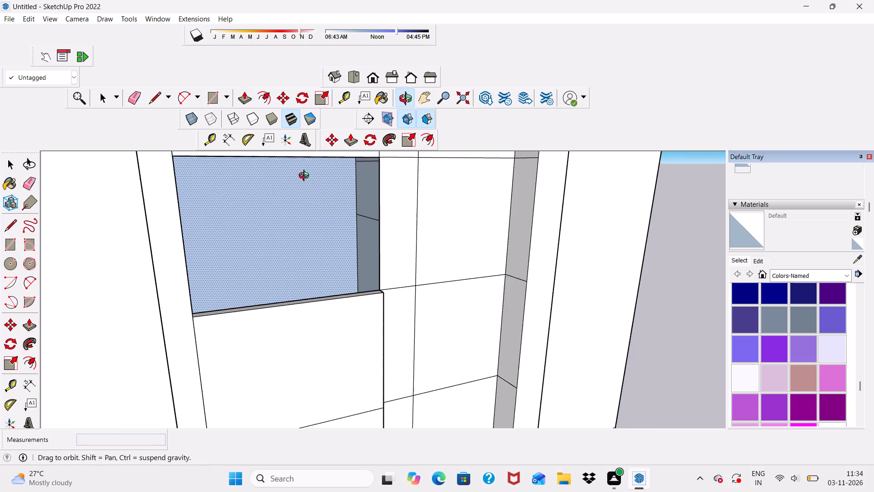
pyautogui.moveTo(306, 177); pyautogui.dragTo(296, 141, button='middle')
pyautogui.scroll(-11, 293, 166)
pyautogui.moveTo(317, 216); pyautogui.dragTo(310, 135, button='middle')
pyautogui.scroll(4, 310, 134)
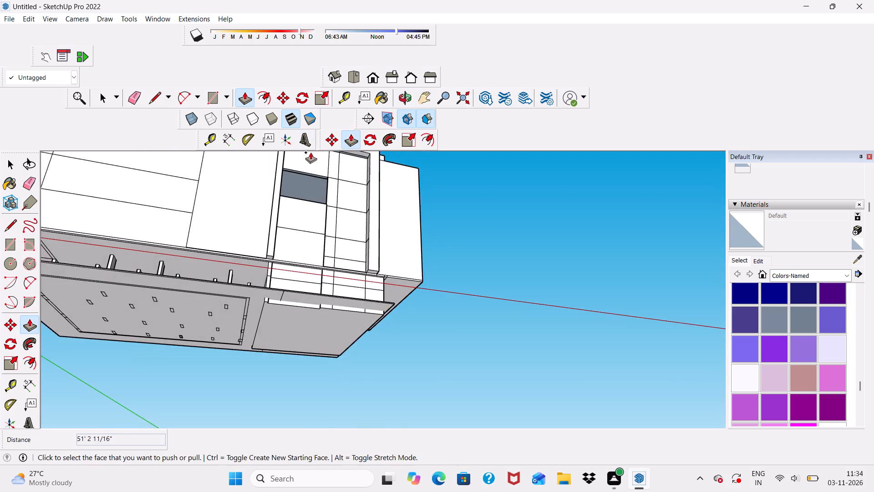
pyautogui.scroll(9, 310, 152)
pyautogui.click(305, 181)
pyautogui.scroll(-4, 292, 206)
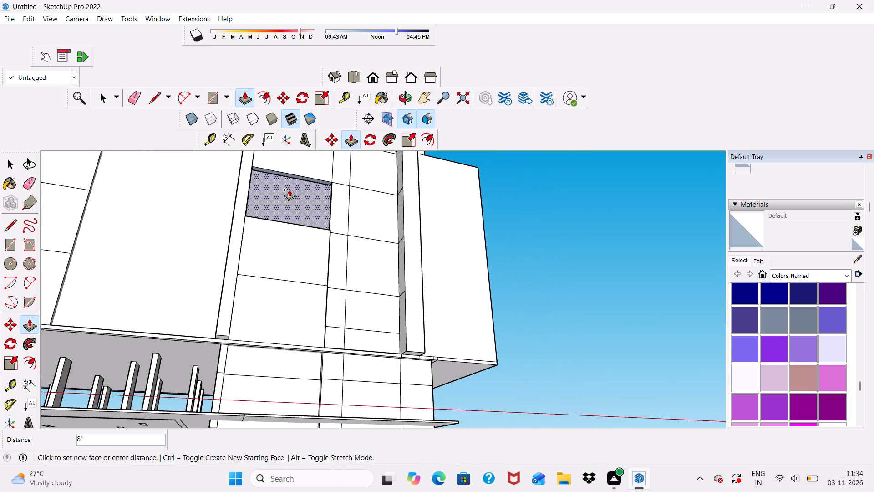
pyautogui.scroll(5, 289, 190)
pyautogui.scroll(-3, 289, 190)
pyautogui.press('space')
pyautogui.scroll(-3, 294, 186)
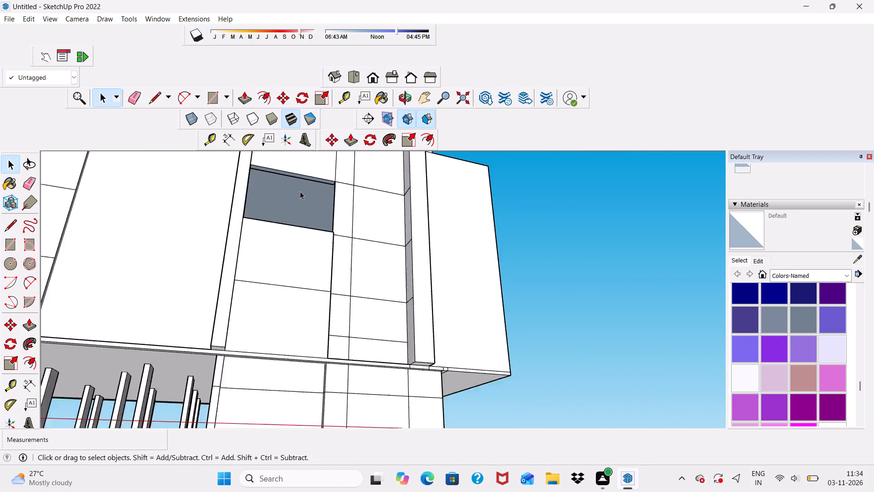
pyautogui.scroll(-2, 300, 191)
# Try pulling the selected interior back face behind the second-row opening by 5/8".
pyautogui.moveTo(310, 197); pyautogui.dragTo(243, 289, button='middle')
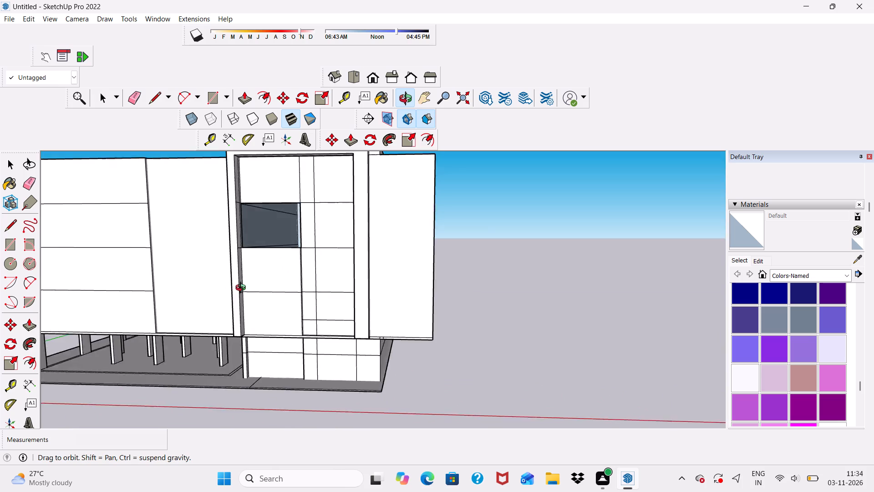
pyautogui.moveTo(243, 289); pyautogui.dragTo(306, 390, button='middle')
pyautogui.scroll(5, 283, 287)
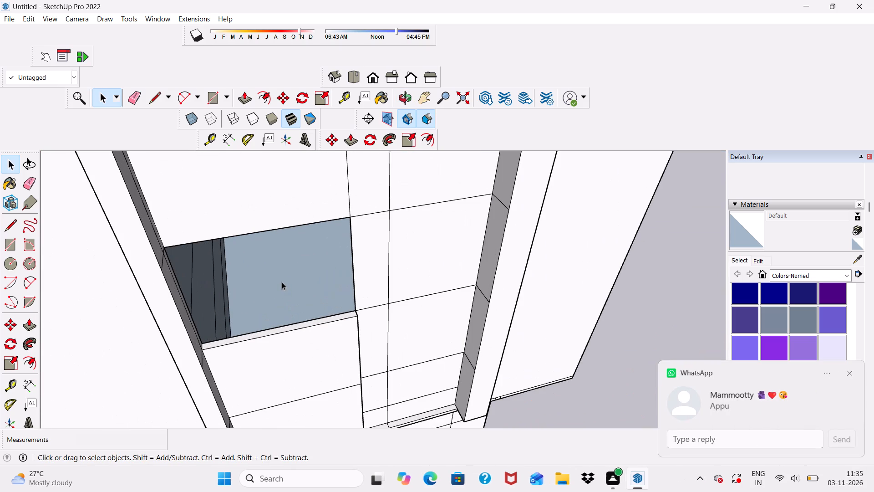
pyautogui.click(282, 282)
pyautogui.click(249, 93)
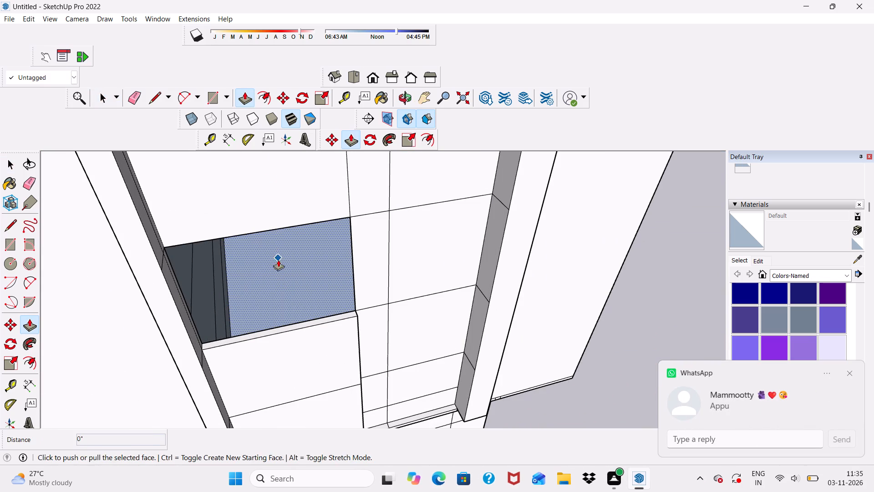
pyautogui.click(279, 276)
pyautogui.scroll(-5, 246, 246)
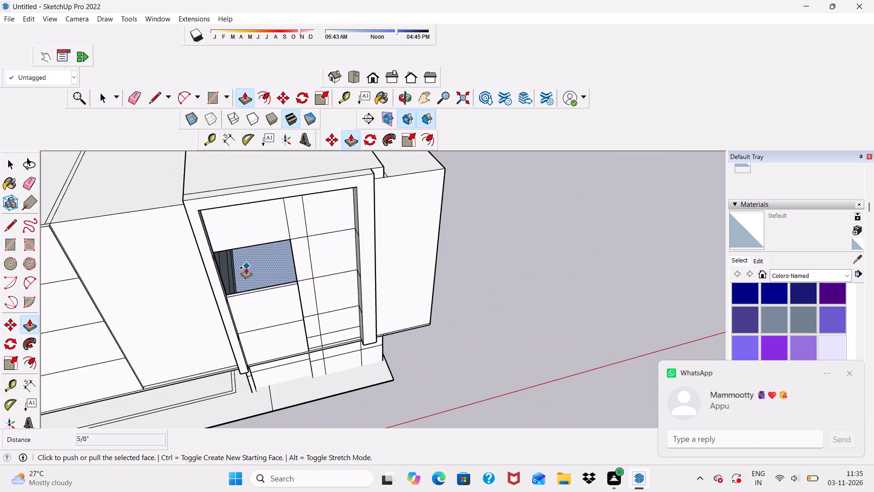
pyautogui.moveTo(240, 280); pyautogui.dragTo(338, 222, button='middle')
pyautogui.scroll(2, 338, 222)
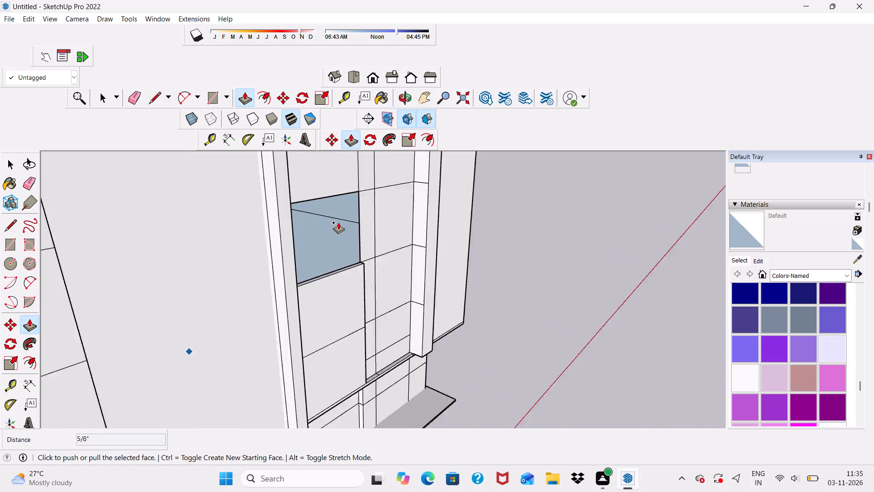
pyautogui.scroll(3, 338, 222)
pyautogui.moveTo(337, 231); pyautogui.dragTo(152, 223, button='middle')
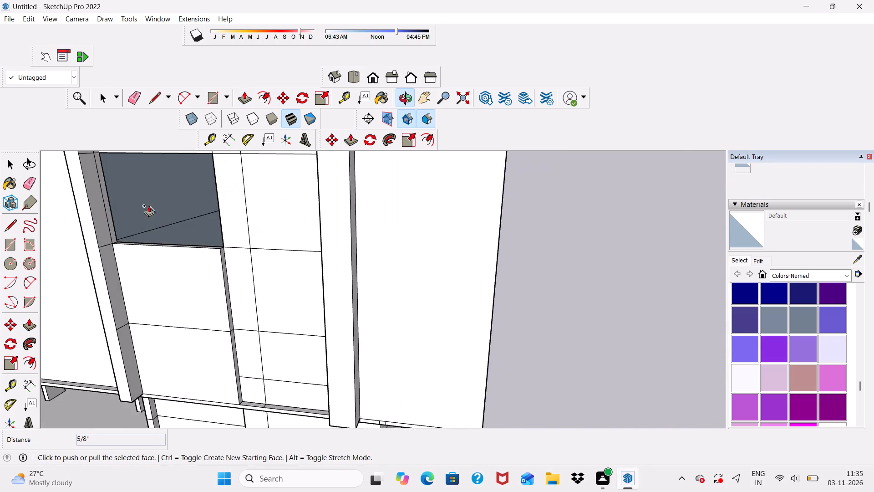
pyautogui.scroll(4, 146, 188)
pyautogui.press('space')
# Pull the interior side wall of the second-row opening 6' 5 7/16" across the opening toward the middle strip.
pyautogui.click(181, 196)
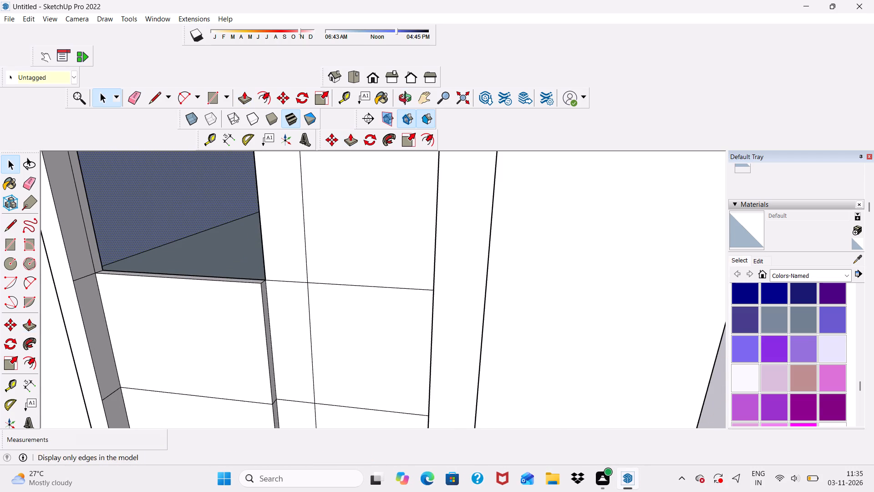
pyautogui.click(248, 90)
pyautogui.click(163, 170)
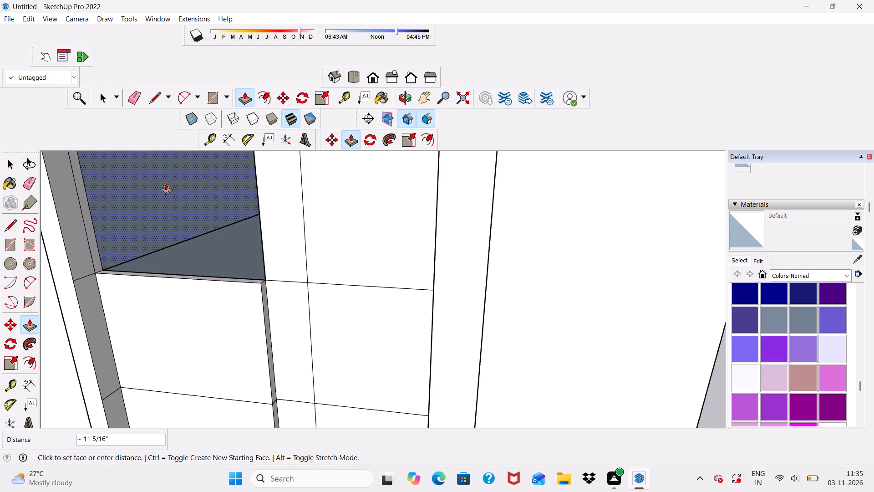
pyautogui.scroll(-10, 165, 188)
pyautogui.moveTo(201, 203); pyautogui.dragTo(233, 199)
# Pull the same interior side face a further 9' 5 1/4" past the middle strip's edge, closing the second-row opening.
pyautogui.scroll(-1, 253, 196)
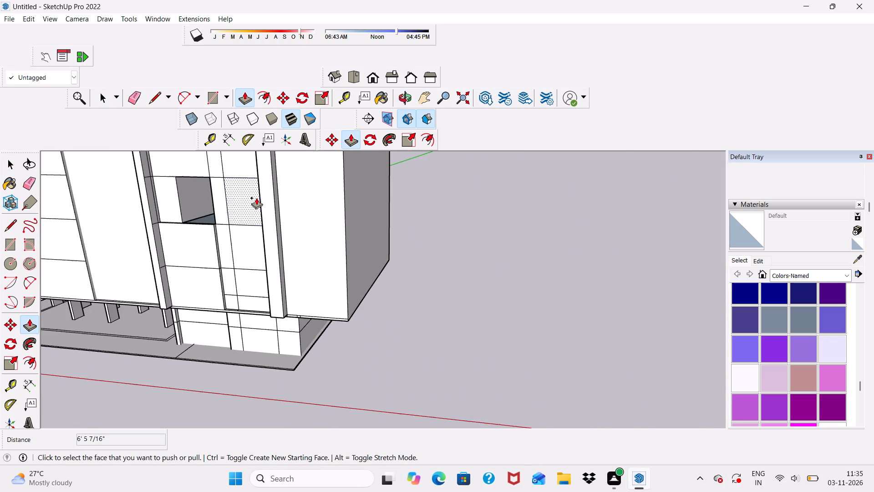
pyautogui.scroll(1, 225, 201)
pyautogui.scroll(-9, 178, 206)
pyautogui.moveTo(183, 201); pyautogui.dragTo(203, 200, button='middle')
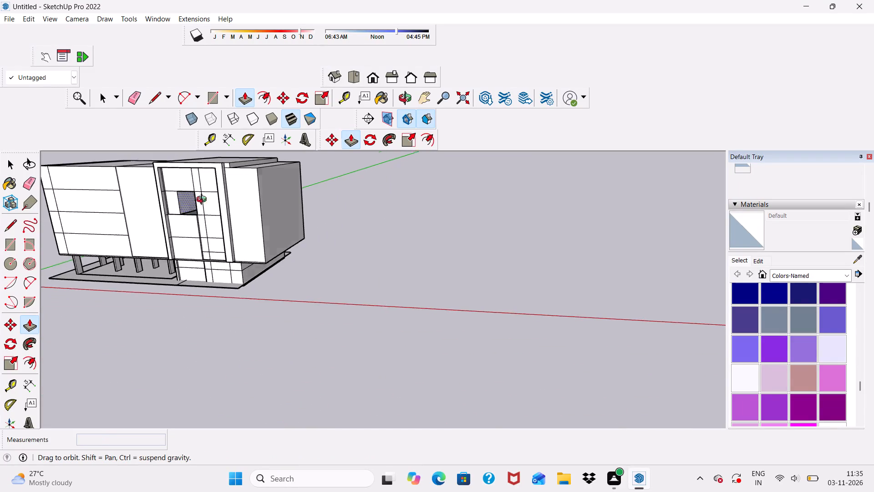
pyautogui.moveTo(203, 200); pyautogui.dragTo(328, 216, button='middle')
pyautogui.scroll(6, 231, 235)
pyautogui.moveTo(259, 251); pyautogui.dragTo(168, 251, button='middle')
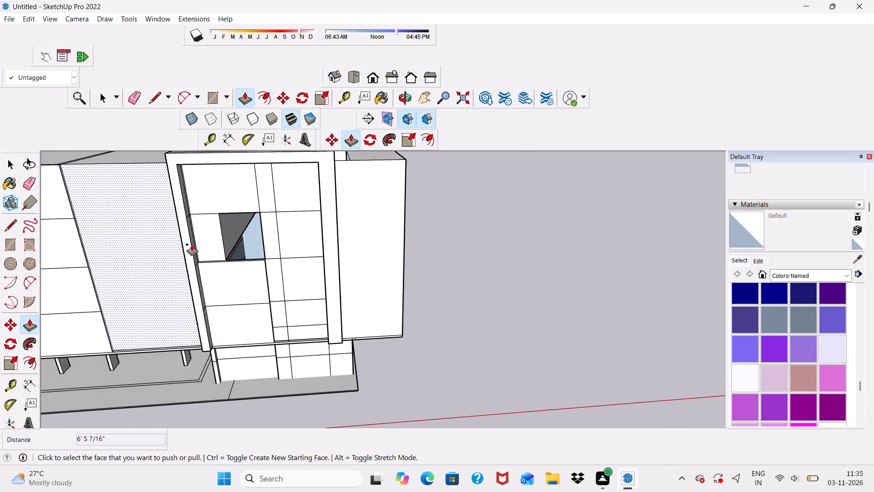
pyautogui.scroll(9, 212, 240)
pyautogui.click(232, 225)
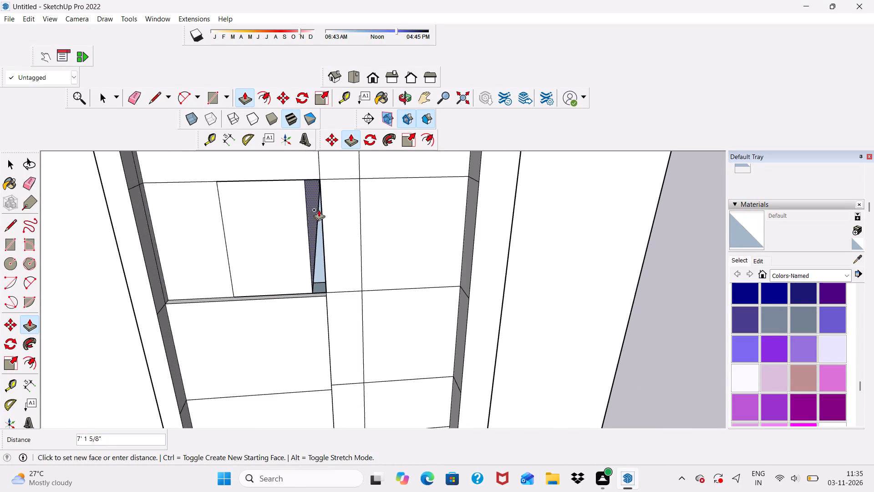
pyautogui.click(337, 194)
# Push the third-row panel, on the side away from the blank end panel, inward 9".
pyautogui.scroll(-5, 332, 199)
pyautogui.moveTo(343, 255); pyautogui.dragTo(333, 281, button='middle')
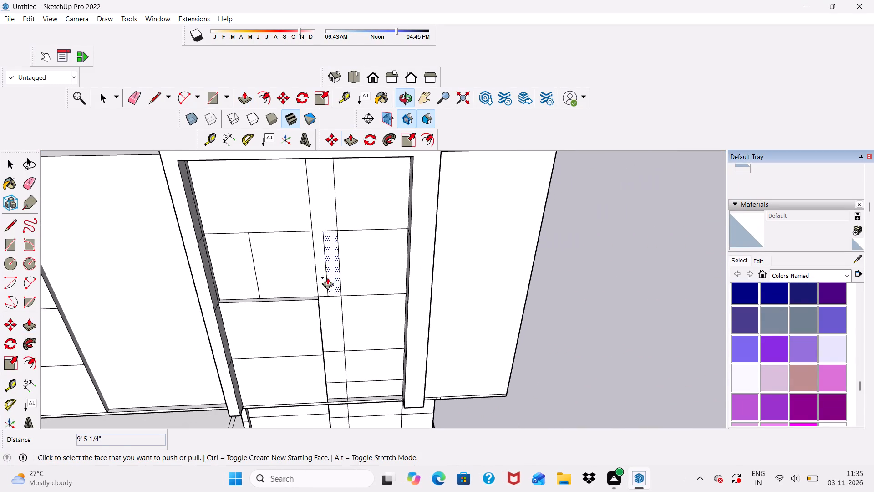
pyautogui.press('space')
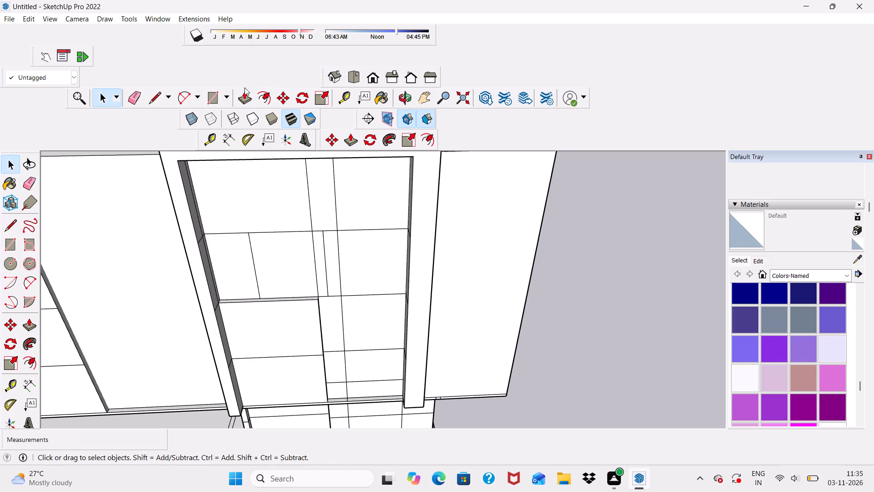
pyautogui.click(242, 96)
pyautogui.scroll(1, 254, 299)
pyautogui.click(259, 327)
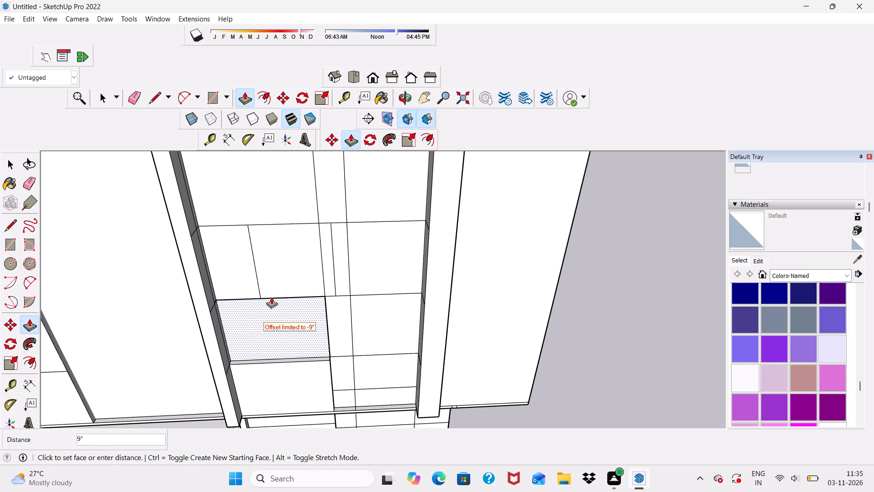
pyautogui.click(271, 297)
# Pull the interior side wall of the third-row opening 15' 3 7/8" across to the middle strip, closing the opening.
pyautogui.scroll(-1, 239, 312)
pyautogui.moveTo(239, 312); pyautogui.dragTo(199, 262, button='middle')
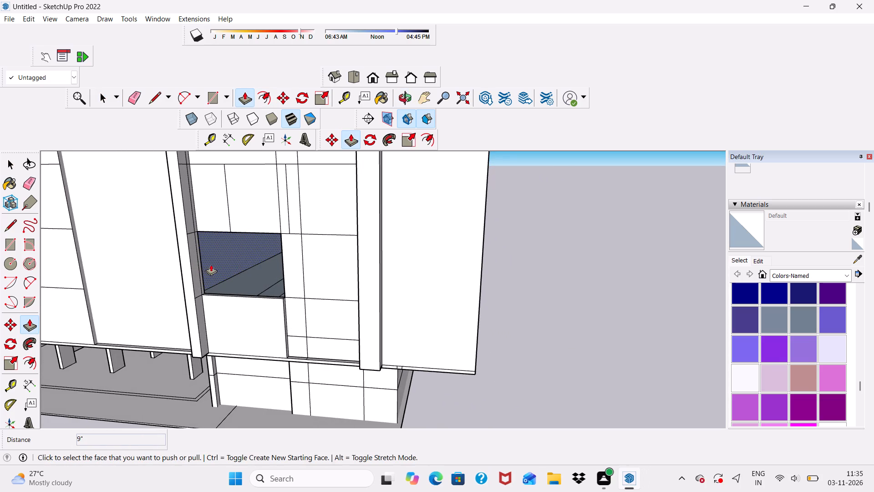
pyautogui.press('space')
pyautogui.click(244, 92)
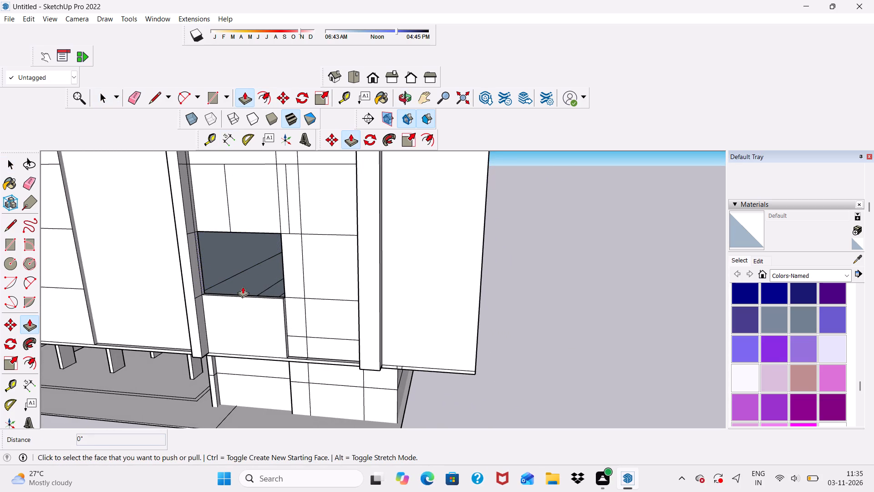
pyautogui.doubleClick(225, 249)
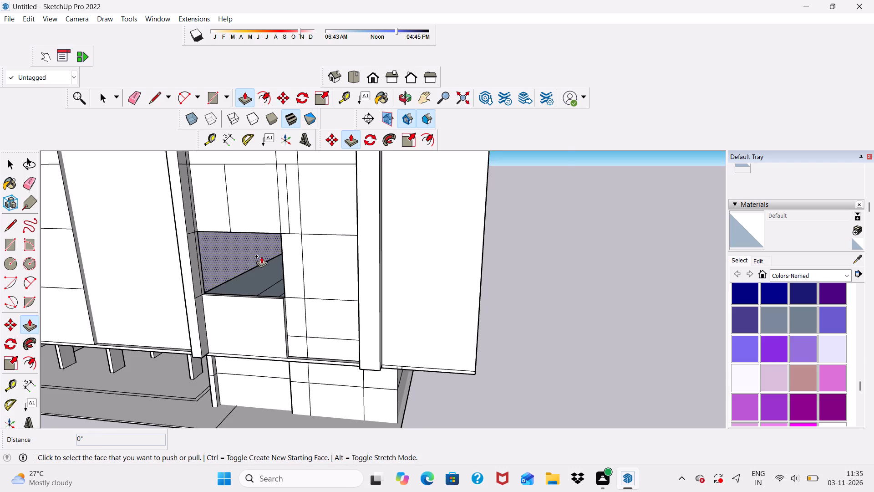
pyautogui.scroll(2, 225, 251)
pyautogui.doubleClick(218, 251)
pyautogui.scroll(3, 211, 264)
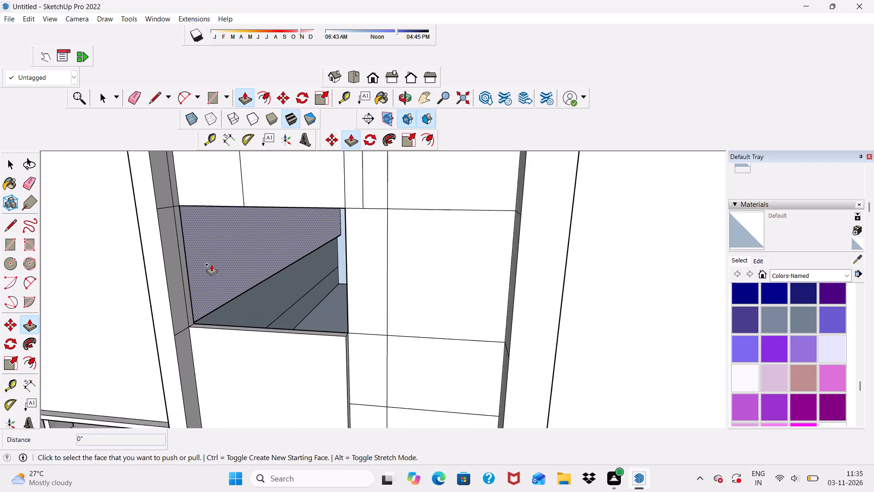
pyautogui.scroll(2, 211, 264)
pyautogui.click(211, 265)
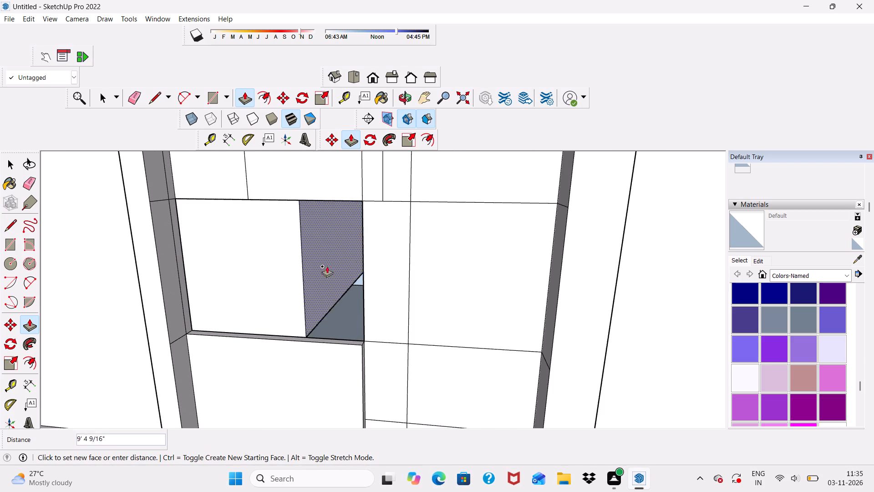
pyautogui.click(394, 192)
pyautogui.scroll(-5, 333, 220)
pyautogui.moveTo(330, 277); pyautogui.dragTo(351, 291, button='middle')
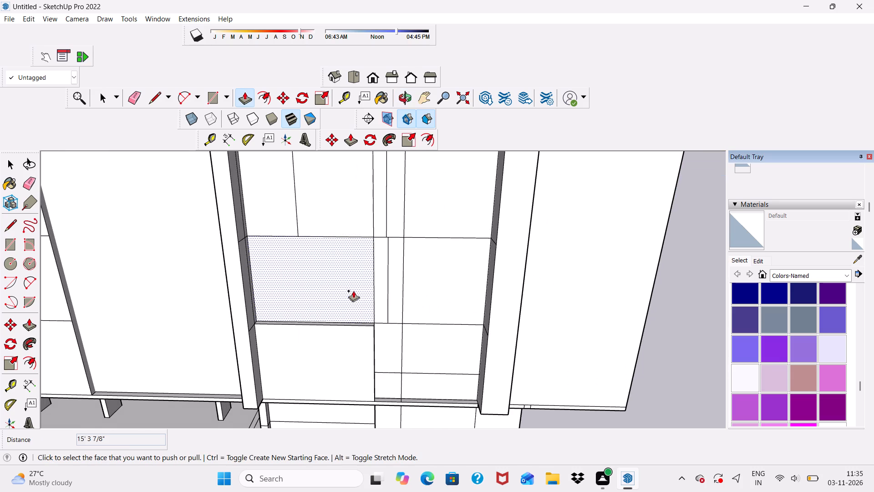
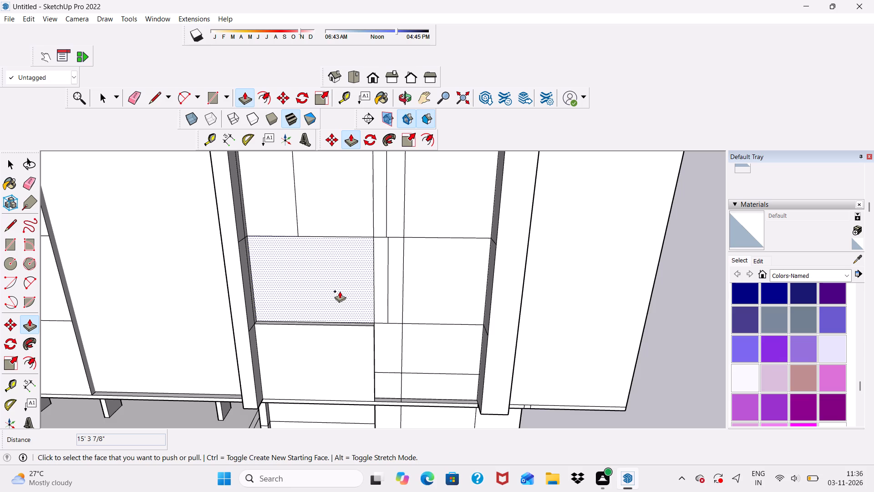
# Push the lowest-row panel, on the side away from the blank end panel, inward 9".
pyautogui.scroll(4, 330, 327)
pyautogui.press('space')
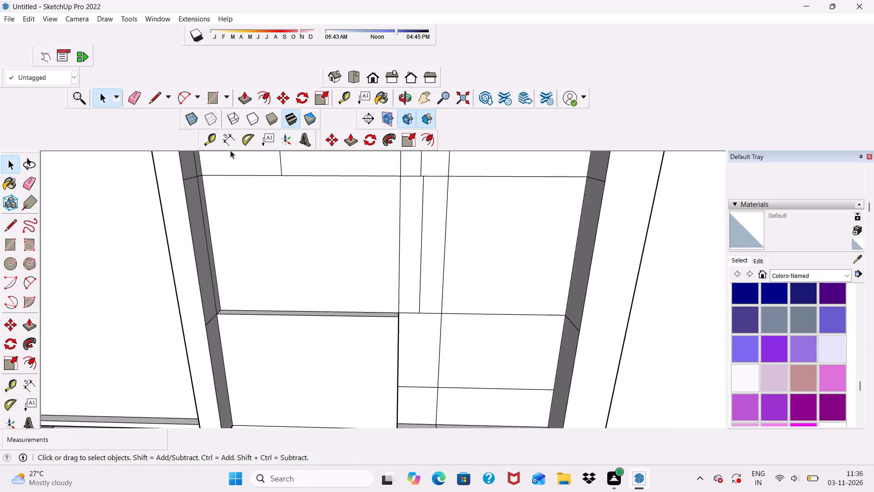
pyautogui.click(249, 97)
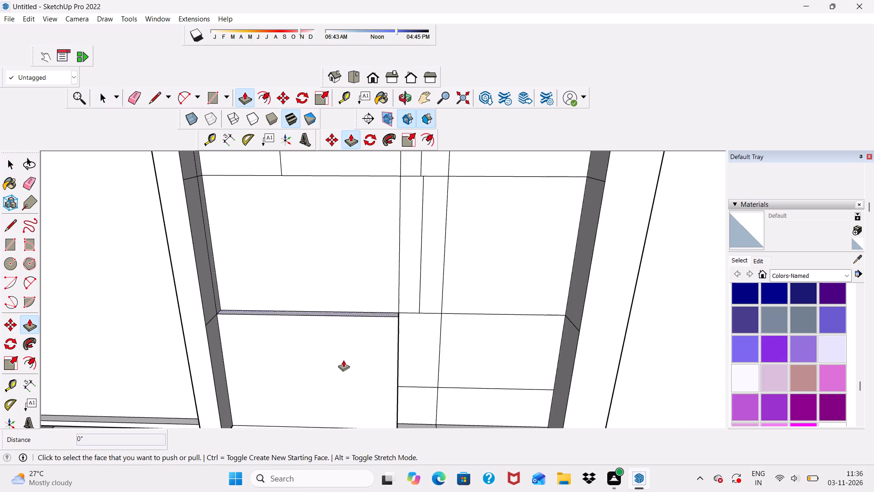
pyautogui.scroll(3, 344, 360)
pyautogui.click(343, 348)
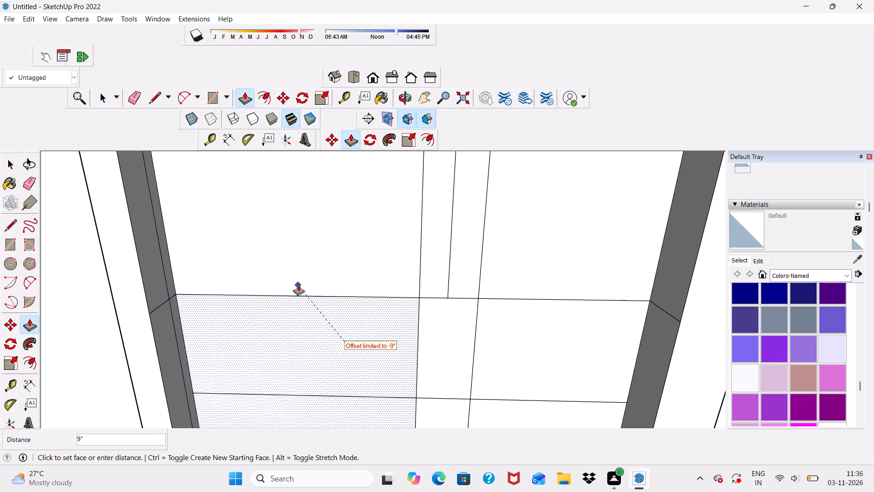
pyautogui.click(297, 271)
# Pull the interior side wall of the lowest-row opening 14' 11 15/16" across into the middle strip, closing the opening.
pyautogui.scroll(-5, 303, 277)
pyautogui.moveTo(312, 330); pyautogui.dragTo(310, 300, button='middle')
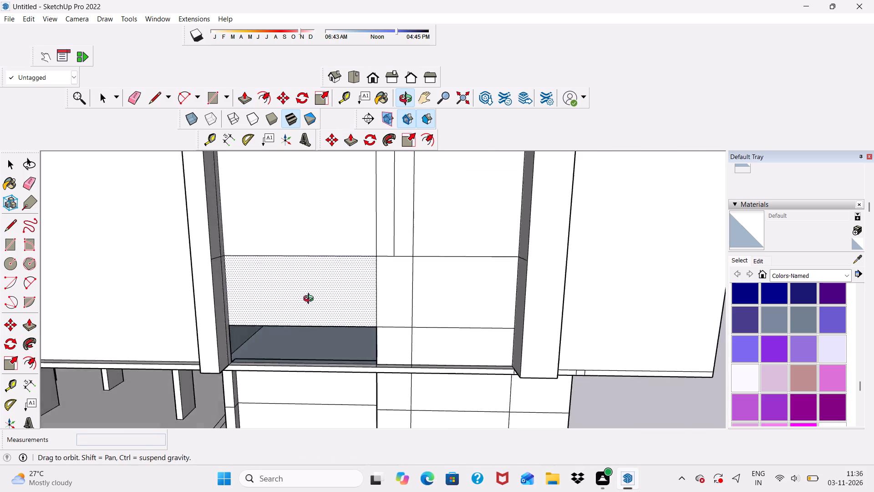
pyautogui.moveTo(310, 300); pyautogui.dragTo(245, 322, button='middle')
pyautogui.scroll(6, 219, 328)
pyautogui.click(218, 328)
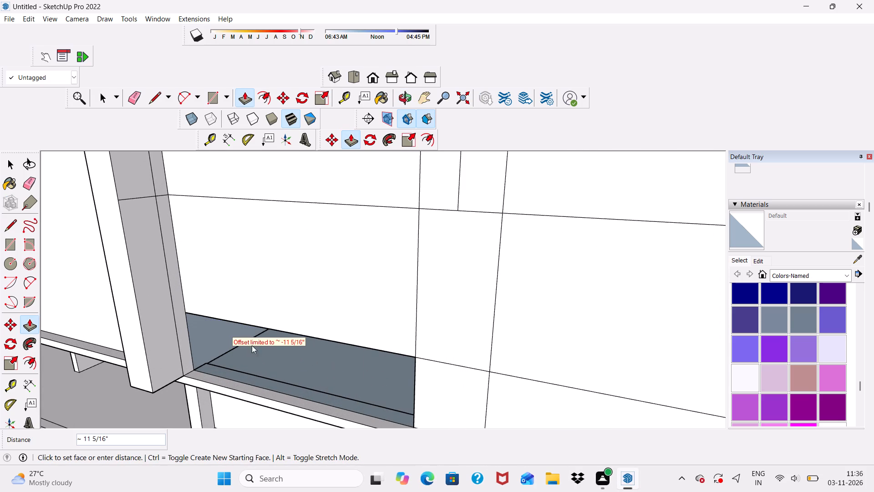
pyautogui.scroll(-4, 277, 350)
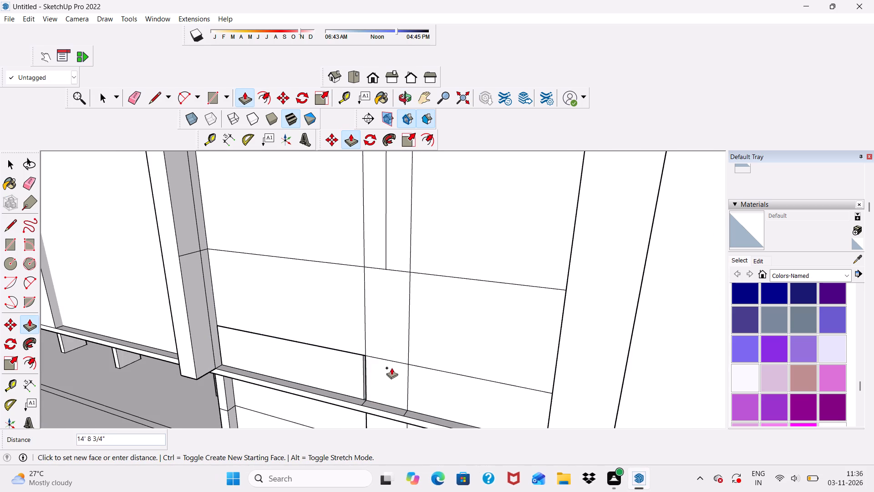
pyautogui.scroll(4, 397, 369)
pyautogui.click(385, 370)
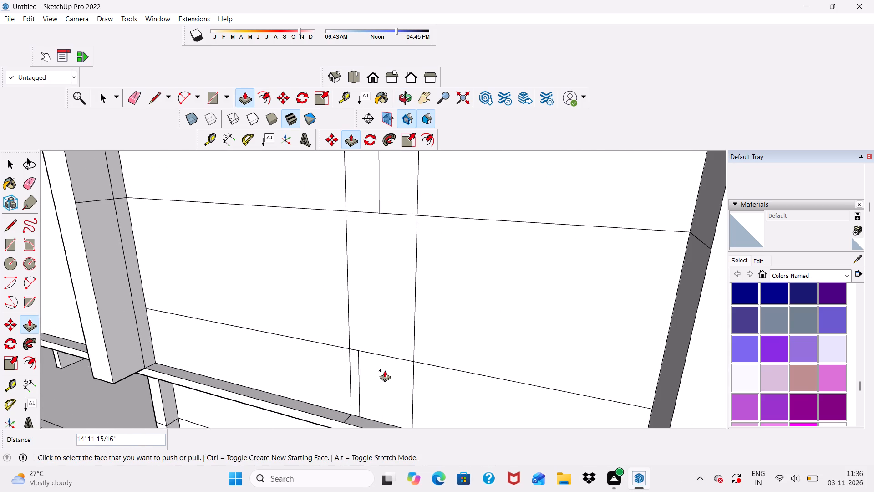
# Erase the leftover vertical edges inside the middle strip in the third and second rows.
pyautogui.scroll(-4, 373, 359)
pyautogui.moveTo(347, 369); pyautogui.dragTo(393, 379, button='middle')
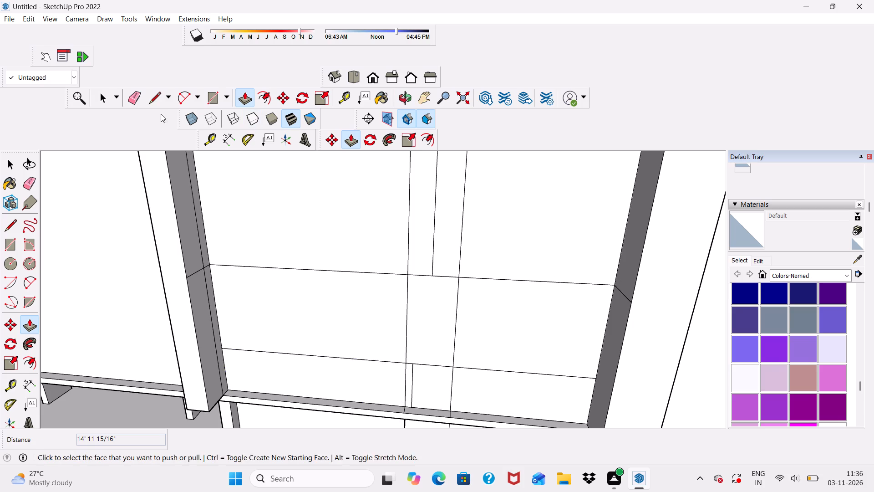
pyautogui.click(135, 95)
pyautogui.scroll(-5, 236, 239)
pyautogui.scroll(4, 363, 254)
pyautogui.moveTo(366, 237); pyautogui.dragTo(390, 250)
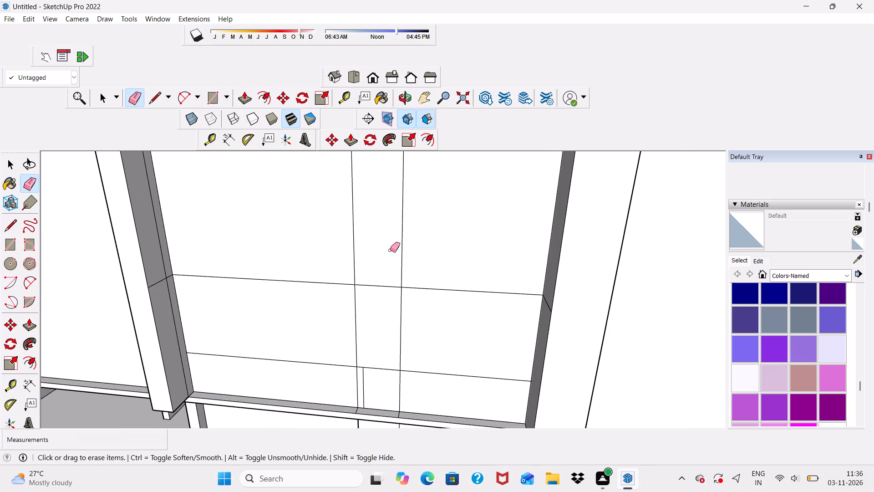
pyautogui.scroll(-3, 384, 306)
pyautogui.scroll(-6, 362, 245)
pyautogui.scroll(4, 380, 195)
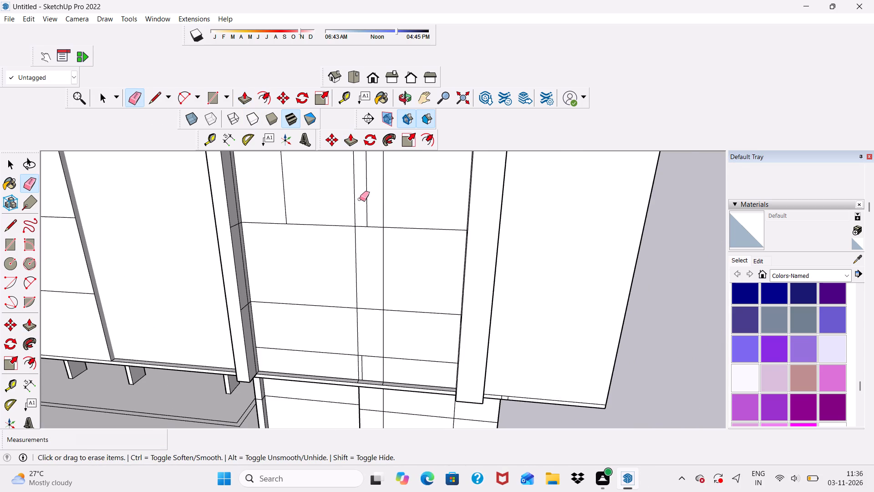
pyautogui.click(365, 199)
# Erase the short leftover vertical edge inside the middle strip just above the facade's bottom ledge.
pyautogui.scroll(-12, 366, 225)
pyautogui.scroll(7, 363, 352)
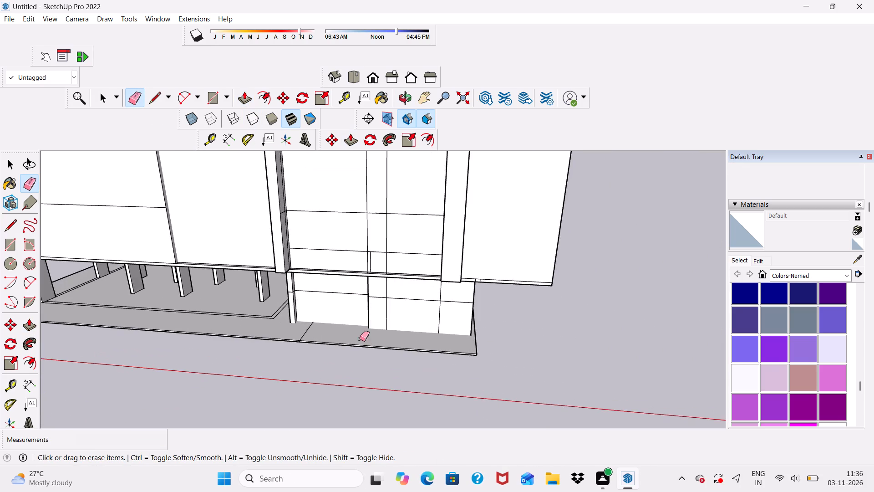
pyautogui.scroll(17, 400, 244)
pyautogui.click(315, 259)
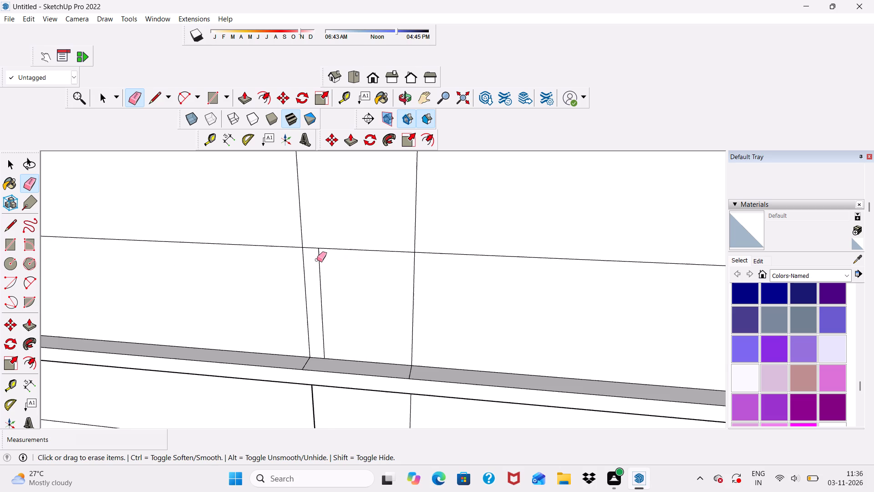
pyautogui.click(317, 260)
pyautogui.scroll(-20, 315, 261)
pyautogui.scroll(-1, 315, 261)
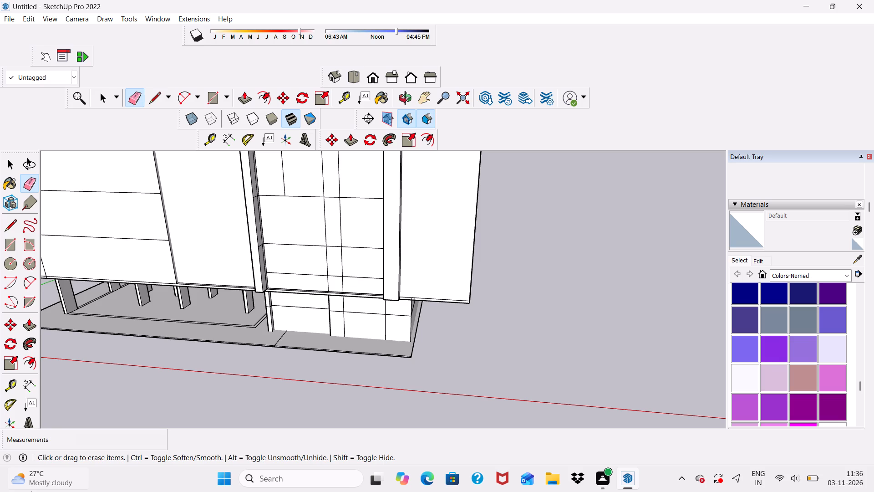
pyautogui.press('space')
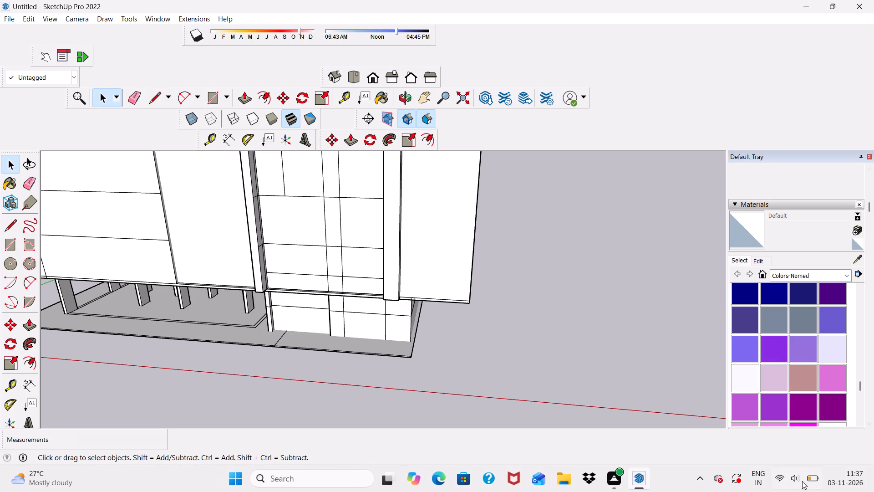
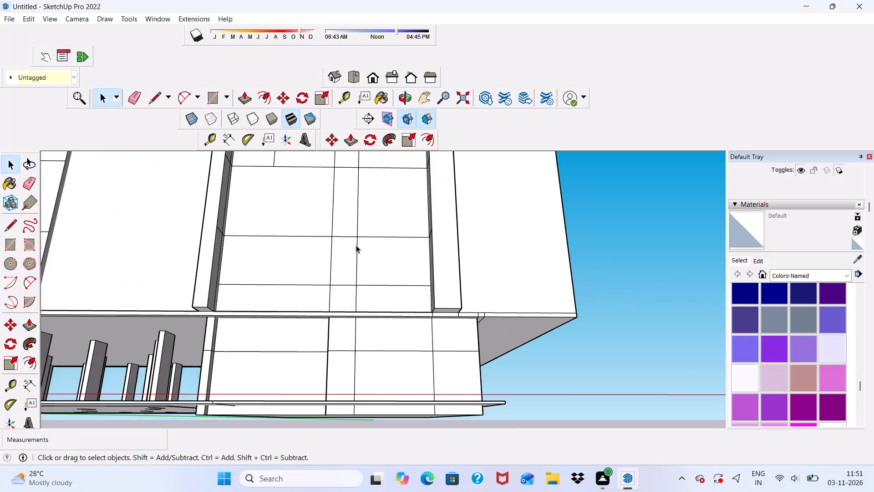
# Pull the recessed face on the base slab's underside 11 7/8" down, flush with the surrounding surface.
pyautogui.scroll(-2, 345, 289)
pyautogui.moveTo(341, 311); pyautogui.dragTo(313, 263, button='middle')
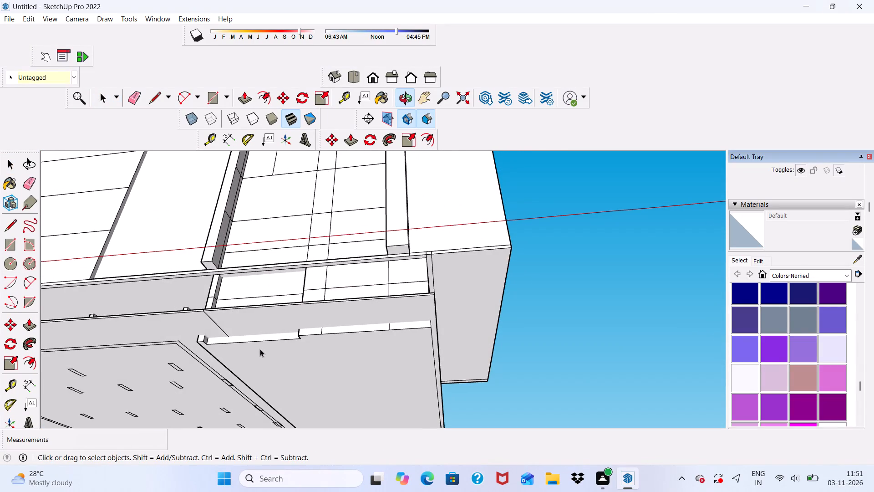
pyautogui.moveTo(260, 351); pyautogui.dragTo(275, 318, button='middle')
pyautogui.scroll(2, 281, 323)
pyautogui.click(285, 323)
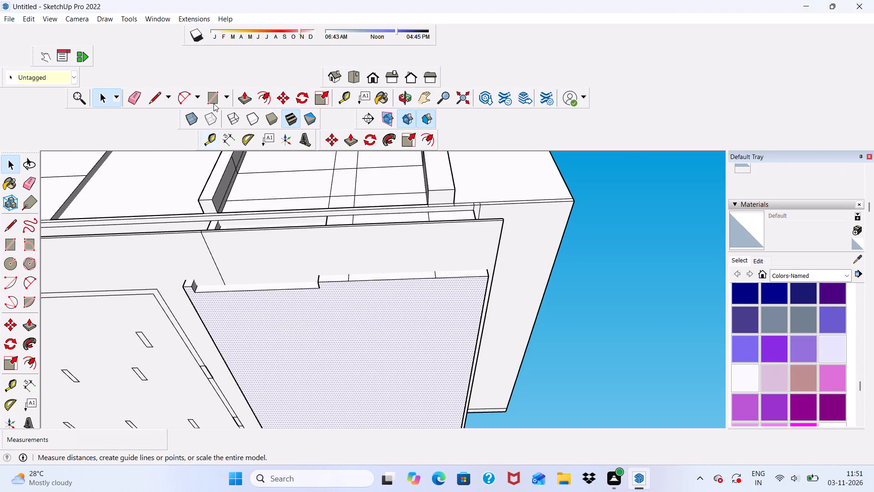
pyautogui.click(241, 94)
pyautogui.click(283, 319)
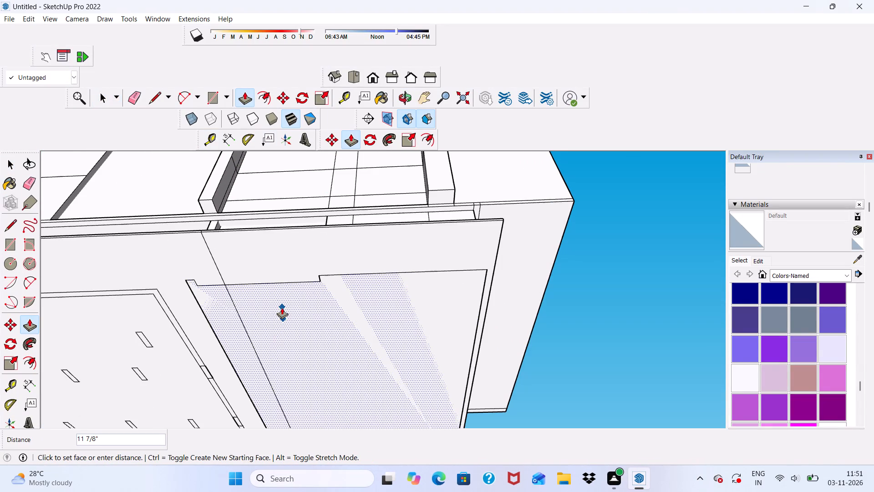
pyautogui.click(252, 266)
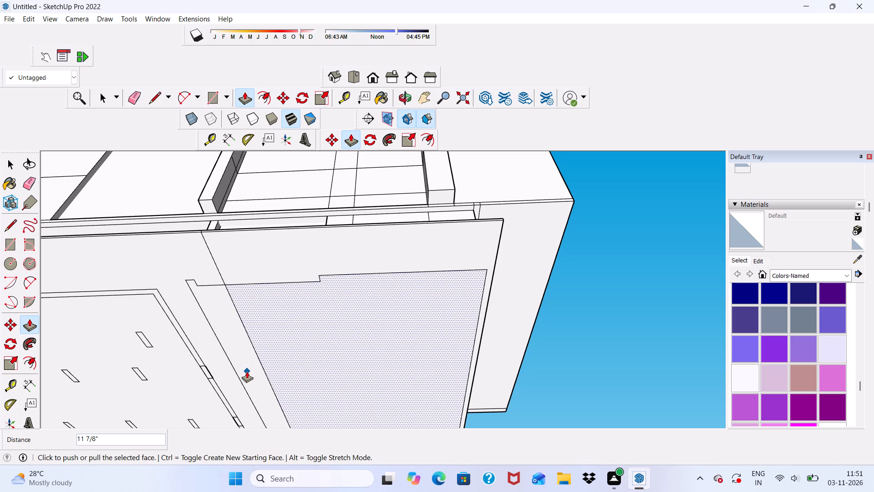
pyautogui.press('space')
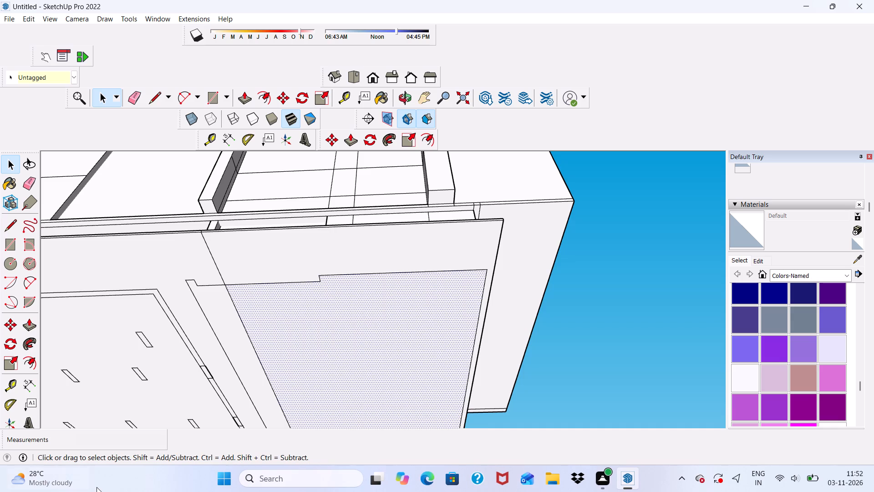
# Erase the leftover top, notch and outer side outline edges of the filled face on the base slab's underside.
pyautogui.click(135, 97)
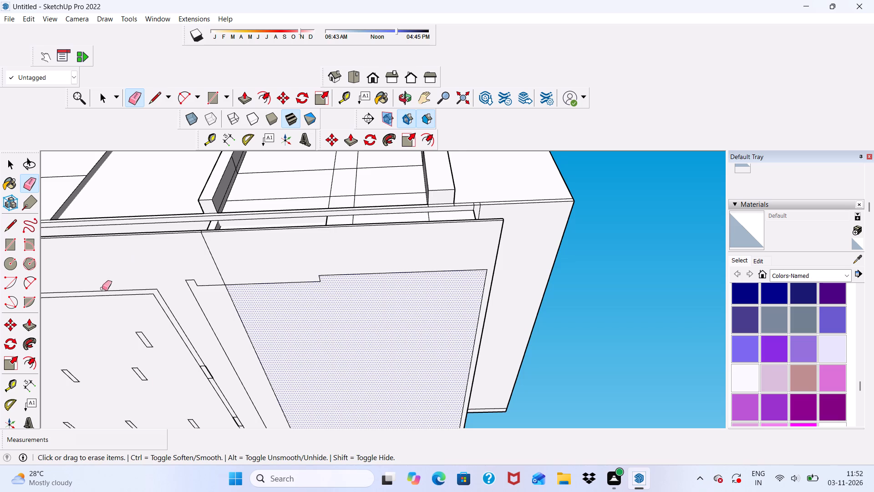
pyautogui.scroll(1, 363, 169)
pyautogui.scroll(-7, 271, 179)
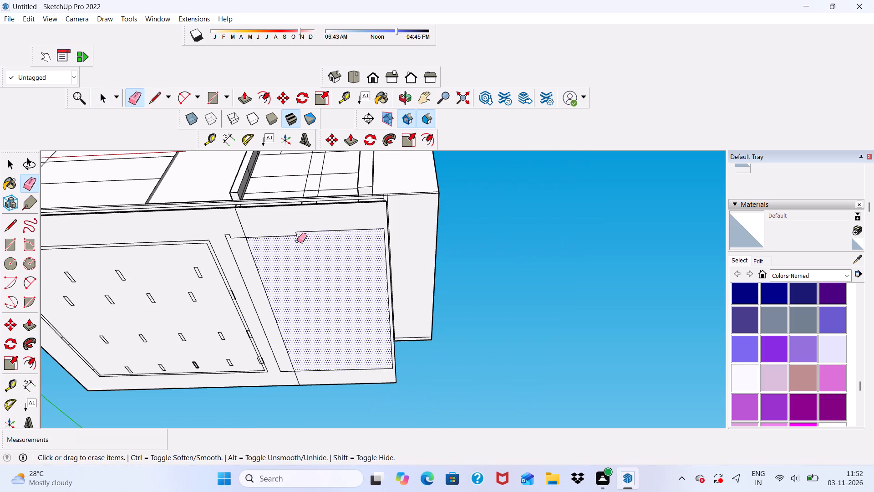
pyautogui.moveTo(296, 235); pyautogui.dragTo(302, 217, button='middle')
pyautogui.scroll(4, 302, 217)
pyautogui.moveTo(300, 215); pyautogui.dragTo(299, 225)
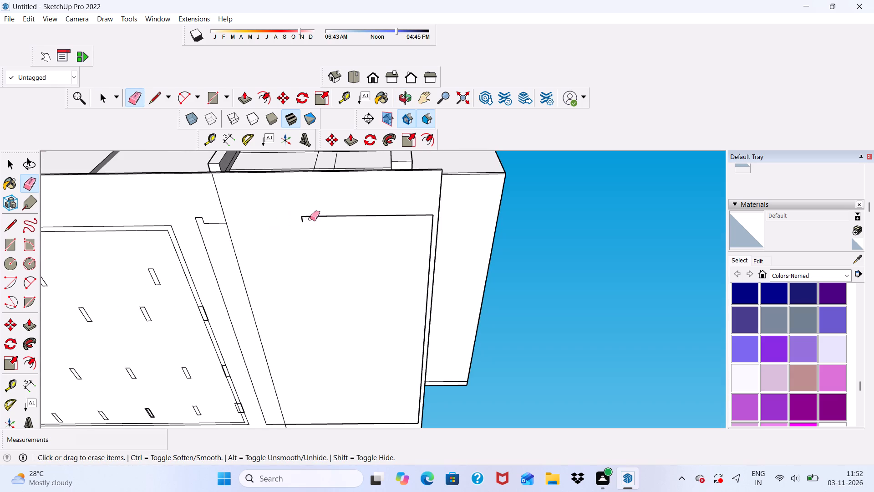
pyautogui.moveTo(313, 219); pyautogui.dragTo(320, 219)
pyautogui.moveTo(319, 219); pyautogui.dragTo(300, 219)
pyautogui.click(301, 218)
pyautogui.moveTo(308, 213); pyautogui.dragTo(348, 215)
pyautogui.click(348, 215)
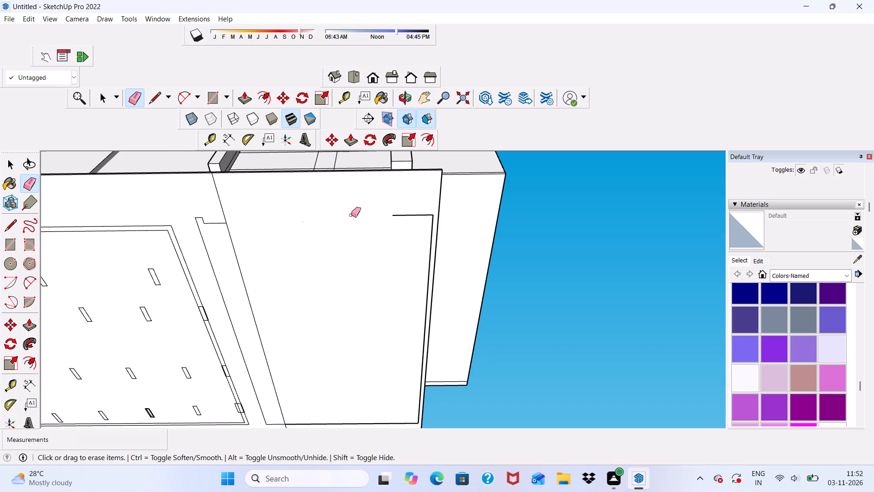
pyautogui.scroll(-3, 387, 213)
pyautogui.scroll(6, 394, 215)
pyautogui.click(399, 213)
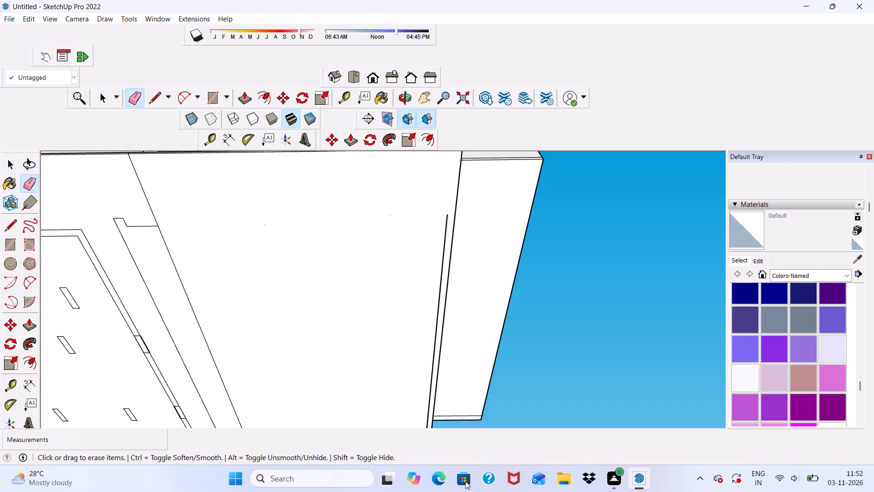
pyautogui.scroll(-5, 444, 325)
pyautogui.scroll(9, 445, 263)
pyautogui.moveTo(469, 259); pyautogui.dragTo(464, 279)
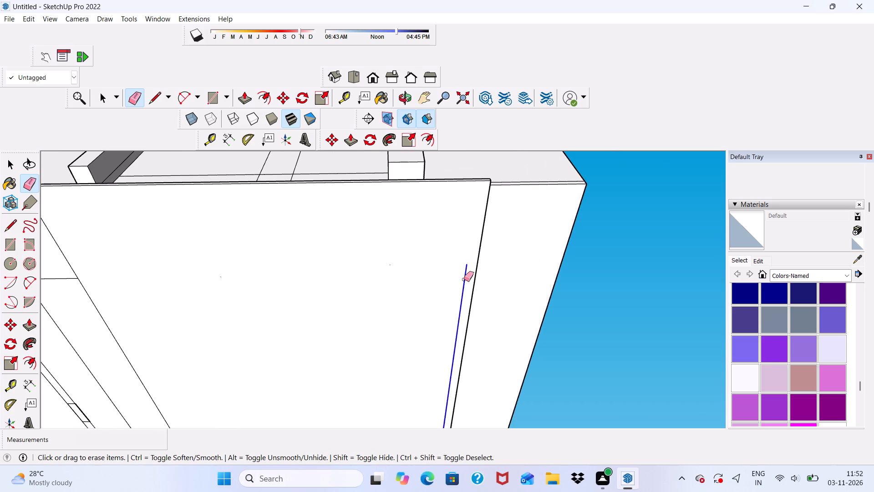
pyautogui.moveTo(464, 279); pyautogui.dragTo(462, 288)
# Erase the stray short edges on the ledge beside the frame's foot and the leftover line across the adjoining soffit.
pyautogui.scroll(-16, 452, 244)
pyautogui.moveTo(431, 272); pyautogui.dragTo(425, 415, button='middle')
pyautogui.scroll(20, 447, 292)
pyautogui.scroll(6, 447, 292)
pyautogui.moveTo(411, 280); pyautogui.dragTo(427, 275)
pyautogui.scroll(1, 562, 286)
pyautogui.moveTo(514, 273); pyautogui.dragTo(580, 279)
pyautogui.scroll(-3, 512, 309)
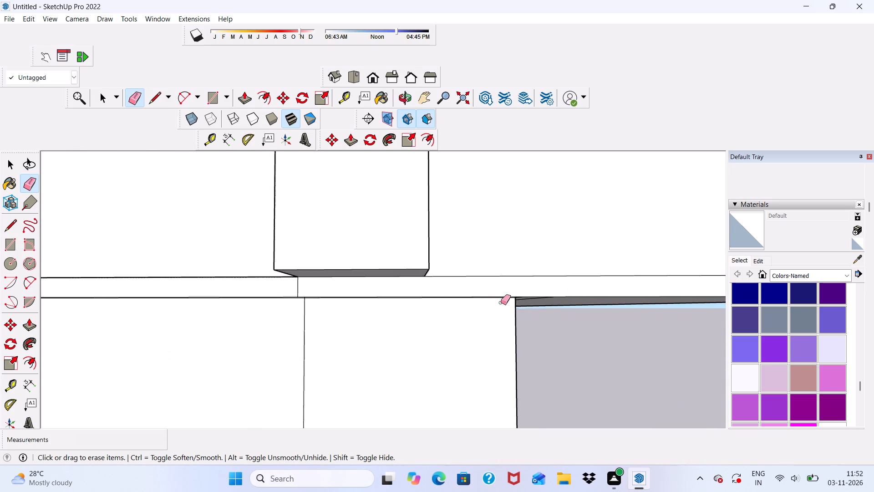
pyautogui.moveTo(501, 294); pyautogui.dragTo(452, 193, button='middle')
pyautogui.scroll(5, 515, 253)
pyautogui.moveTo(528, 282); pyautogui.dragTo(590, 297)
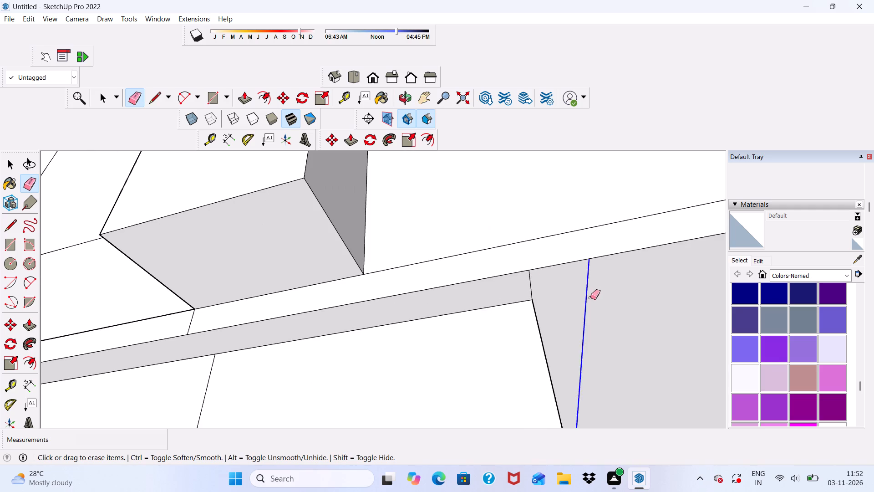
pyautogui.moveTo(590, 297); pyautogui.dragTo(597, 298)
pyautogui.click(597, 298)
pyautogui.scroll(-20, 508, 251)
pyautogui.scroll(-9, 508, 251)
# Erase the two short edges crossing the thin strip at the recess head, in line with the middle strip's sides.
pyautogui.moveTo(374, 295); pyautogui.dragTo(392, 340, button='middle')
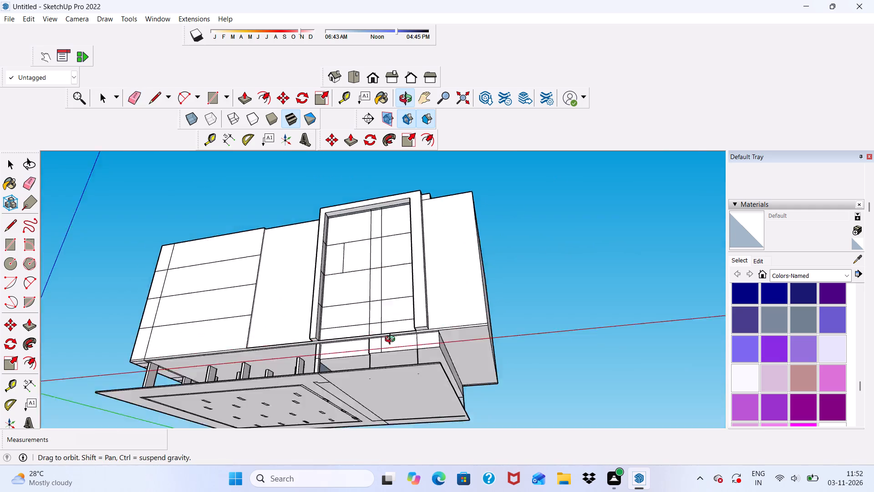
pyautogui.moveTo(392, 340); pyautogui.dragTo(423, 293, button='middle')
pyautogui.scroll(16, 381, 236)
pyautogui.moveTo(382, 215); pyautogui.dragTo(383, 214, button='middle')
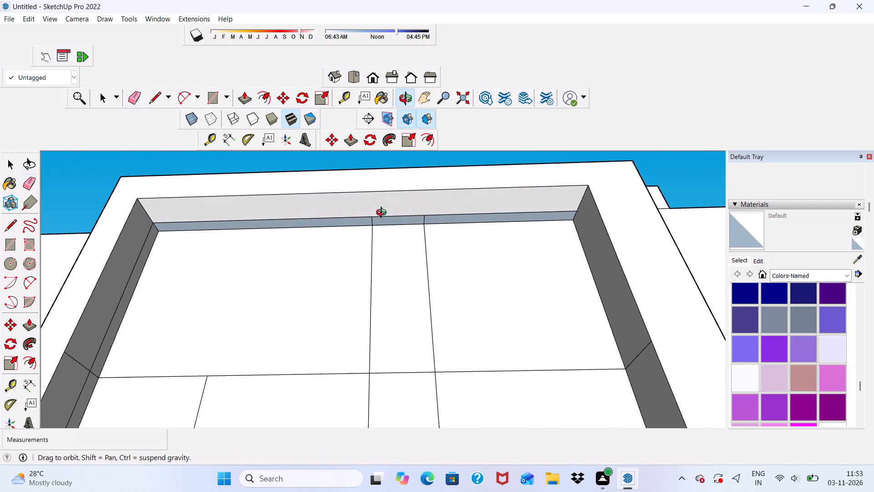
pyautogui.moveTo(383, 214); pyautogui.dragTo(384, 186, button='middle')
pyautogui.scroll(5, 384, 211)
pyautogui.press('space')
pyautogui.scroll(1, 375, 237)
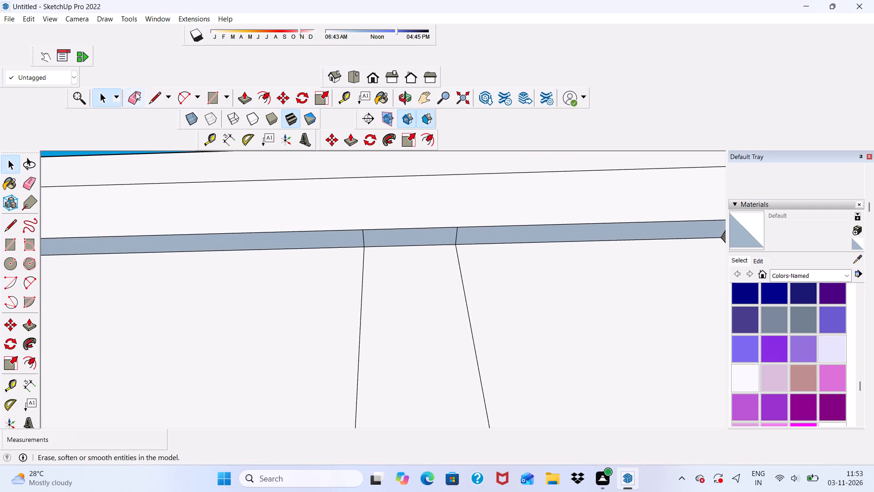
pyautogui.click(132, 93)
pyautogui.moveTo(361, 237); pyautogui.dragTo(379, 236)
pyautogui.moveTo(445, 236); pyautogui.dragTo(453, 236)
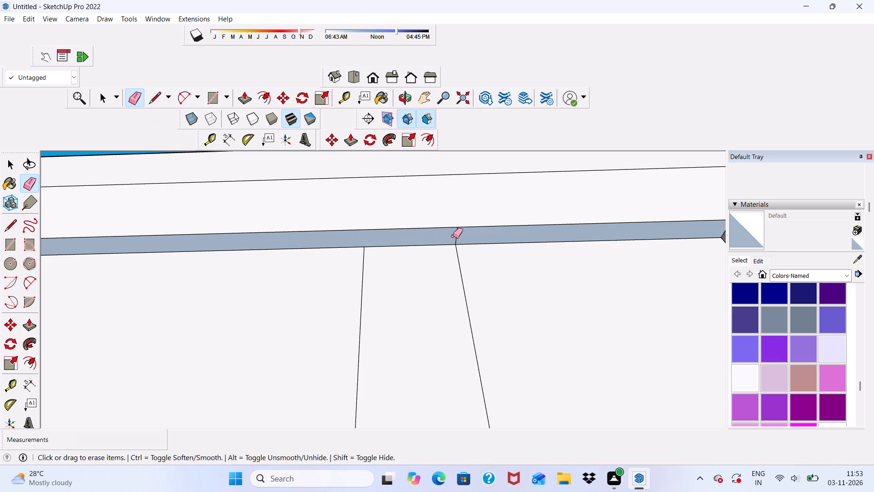
pyautogui.moveTo(453, 236); pyautogui.dragTo(466, 236)
# Push the thin strip at the recess head up 10 7/16", flush with the frame's top inner face.
pyautogui.scroll(-5, 438, 240)
pyautogui.press('space')
pyautogui.scroll(-4, 435, 247)
pyautogui.moveTo(438, 266); pyautogui.dragTo(434, 282, button='middle')
pyautogui.scroll(7, 407, 228)
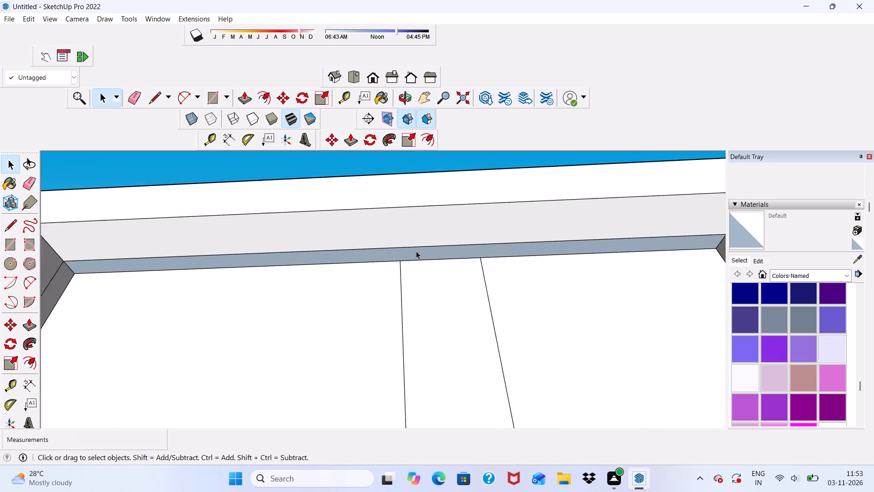
pyautogui.scroll(3, 416, 251)
pyautogui.click(417, 258)
pyautogui.click(241, 98)
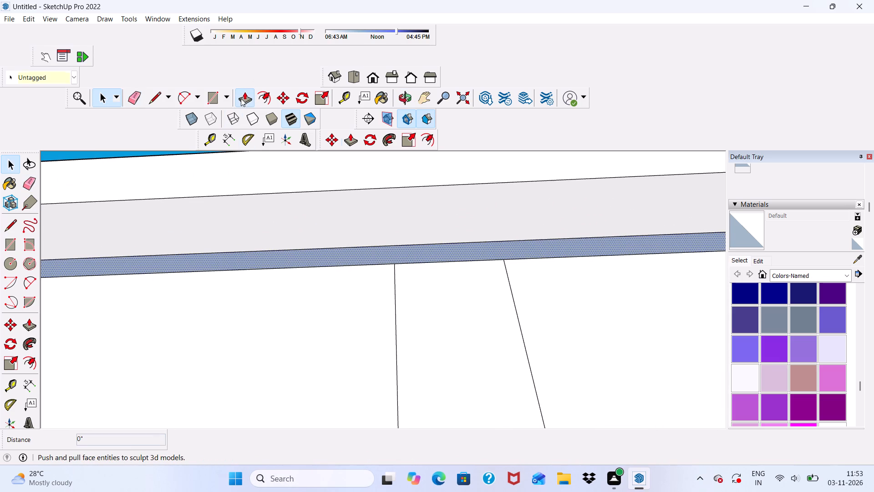
pyautogui.click(380, 254)
pyautogui.click(378, 234)
# Erase the seam along the frame's top inner face and the top-row seam on its adjoining inner side face.
pyautogui.scroll(-16, 381, 198)
pyautogui.moveTo(427, 238); pyautogui.dragTo(353, 267, button='middle')
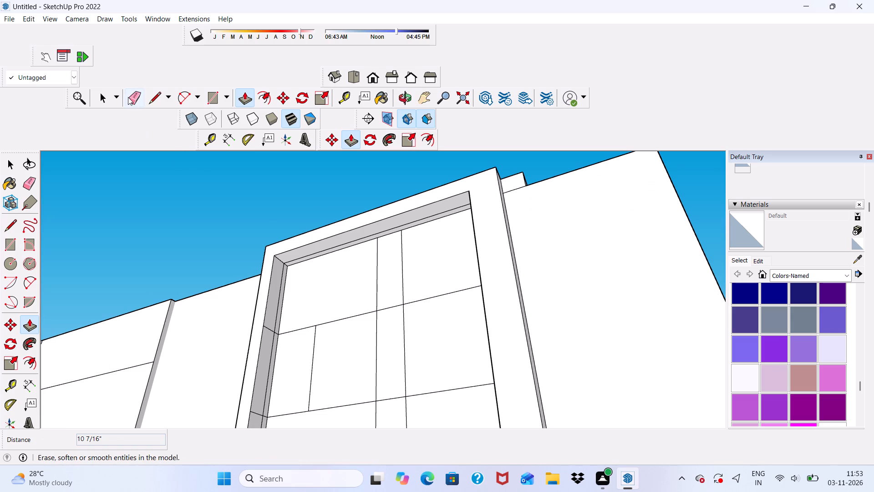
pyautogui.click(128, 94)
pyautogui.scroll(11, 315, 255)
pyautogui.click(310, 231)
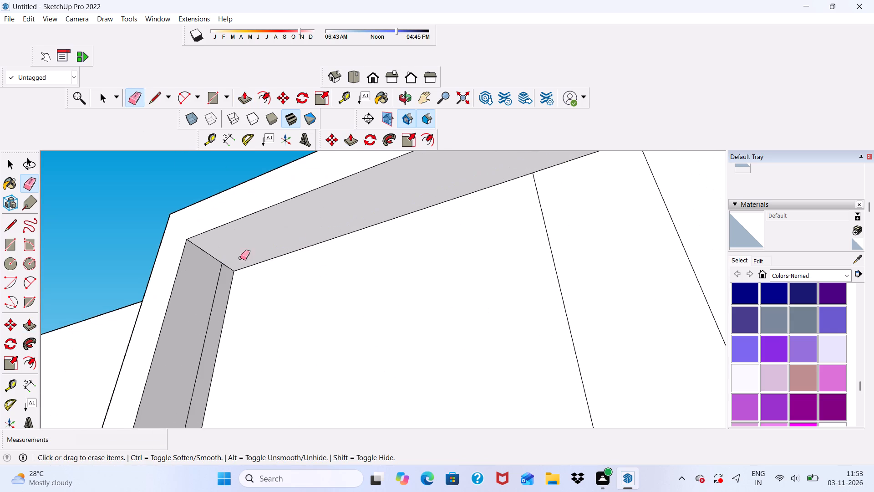
pyautogui.scroll(1, 220, 278)
pyautogui.moveTo(219, 282); pyautogui.dragTo(215, 283)
# Erase the stray vertical edge dividing the second-row panel, on the side away from the blank end panel.
pyautogui.scroll(-12, 221, 263)
pyautogui.moveTo(361, 313); pyautogui.dragTo(457, 305, button='middle')
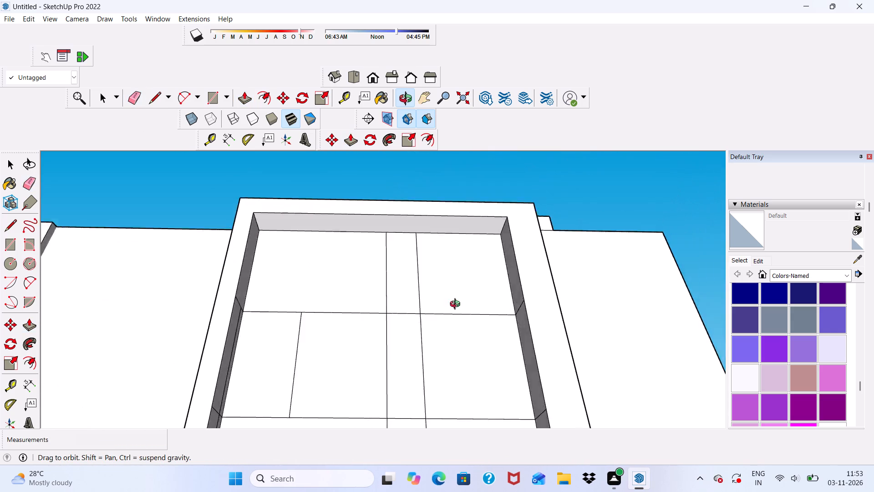
pyautogui.moveTo(457, 305); pyautogui.dragTo(559, 346, button='middle')
pyautogui.moveTo(549, 378); pyautogui.dragTo(484, 393, button='middle')
pyautogui.scroll(-5, 343, 174)
pyautogui.moveTo(352, 323); pyautogui.dragTo(330, 385, button='middle')
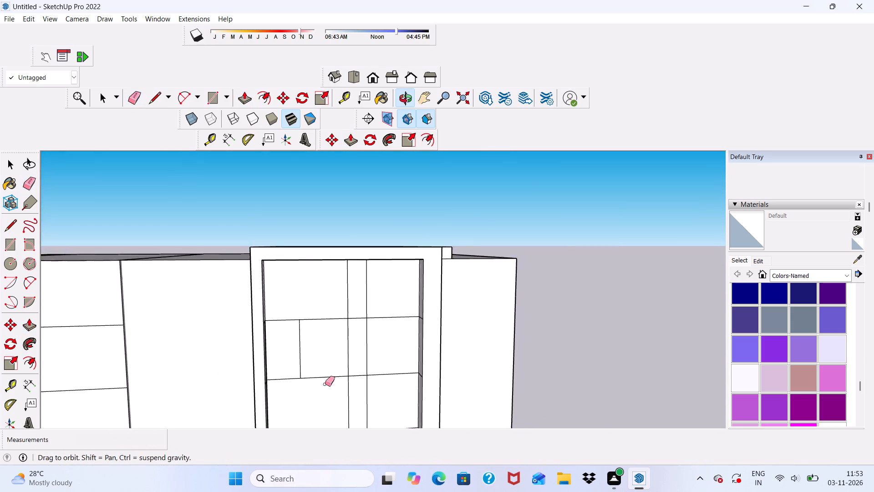
pyautogui.scroll(4, 307, 371)
pyautogui.moveTo(288, 339); pyautogui.dragTo(316, 339)
# Erase the extra horizontal line across the framed facade's lowest row, including the short remnant inside the middle strip.
pyautogui.scroll(-10, 315, 266)
pyautogui.moveTo(318, 404); pyautogui.dragTo(316, 403, button='middle')
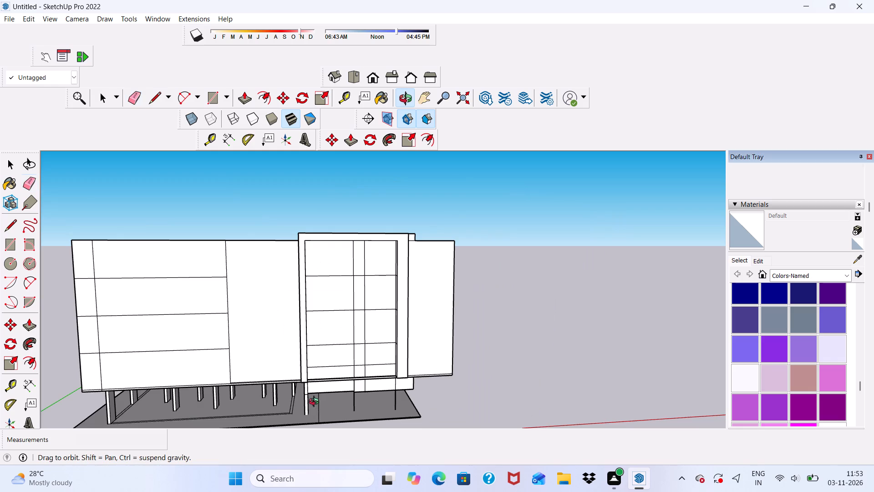
pyautogui.moveTo(316, 403); pyautogui.dragTo(287, 401, button='middle')
pyautogui.scroll(2, 335, 384)
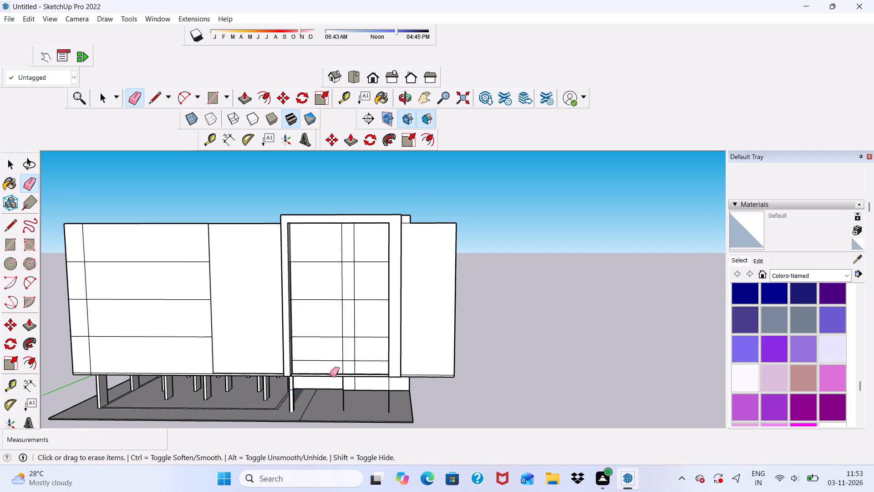
pyautogui.scroll(2, 330, 375)
pyautogui.moveTo(320, 354); pyautogui.dragTo(318, 360)
pyautogui.moveTo(353, 353); pyautogui.dragTo(355, 357)
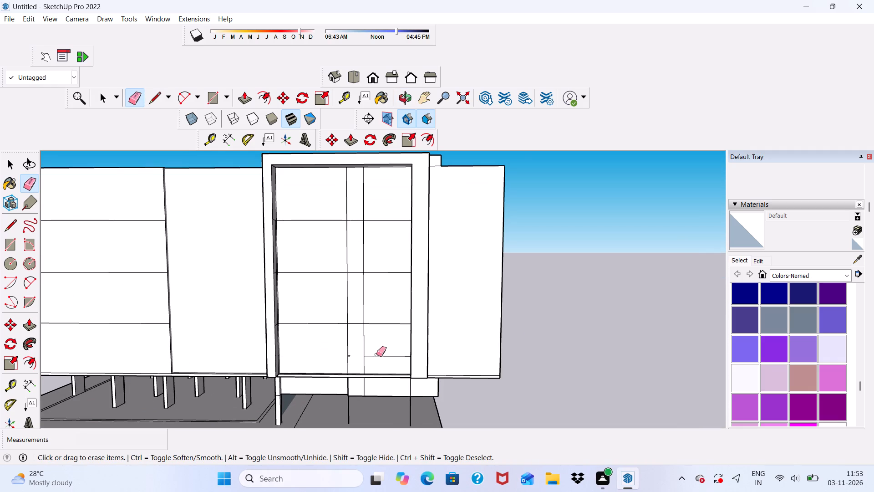
pyautogui.click(378, 355)
pyautogui.scroll(15, 350, 359)
pyautogui.moveTo(352, 359); pyautogui.dragTo(352, 364)
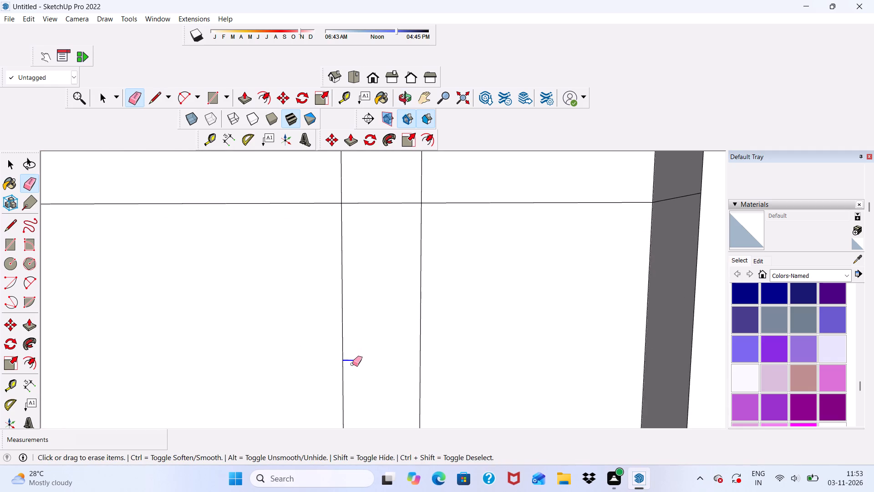
pyautogui.moveTo(352, 364); pyautogui.dragTo(352, 365)
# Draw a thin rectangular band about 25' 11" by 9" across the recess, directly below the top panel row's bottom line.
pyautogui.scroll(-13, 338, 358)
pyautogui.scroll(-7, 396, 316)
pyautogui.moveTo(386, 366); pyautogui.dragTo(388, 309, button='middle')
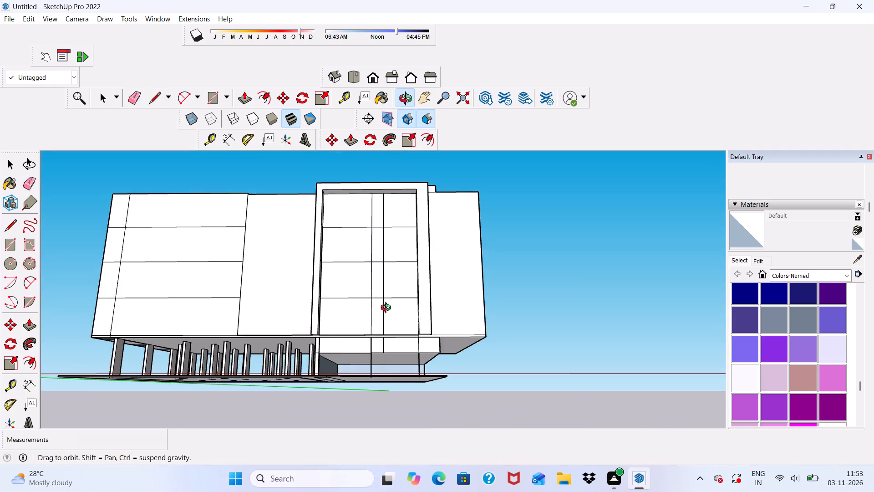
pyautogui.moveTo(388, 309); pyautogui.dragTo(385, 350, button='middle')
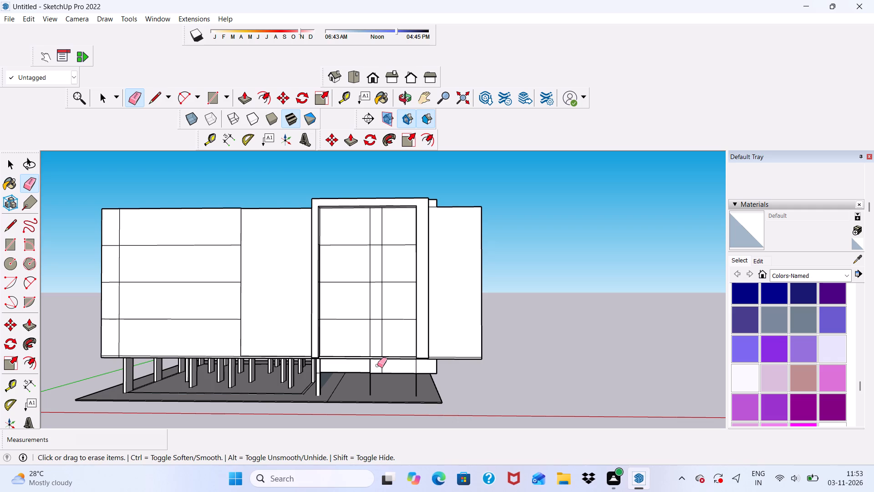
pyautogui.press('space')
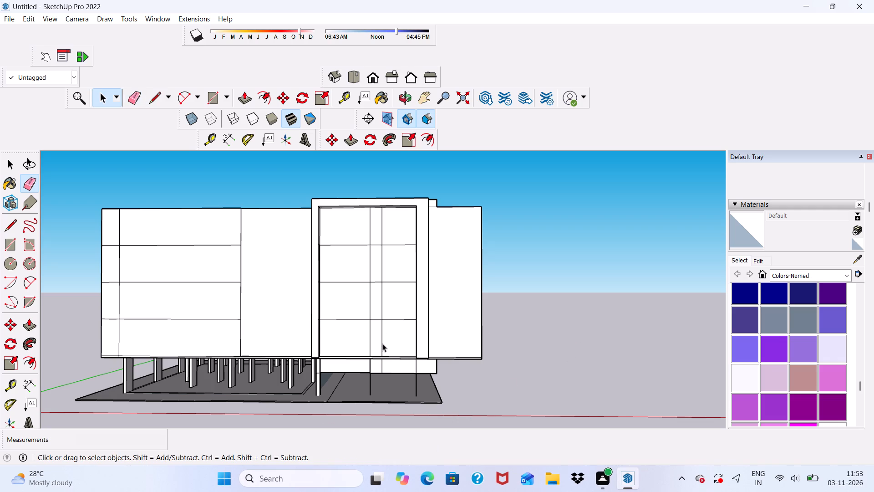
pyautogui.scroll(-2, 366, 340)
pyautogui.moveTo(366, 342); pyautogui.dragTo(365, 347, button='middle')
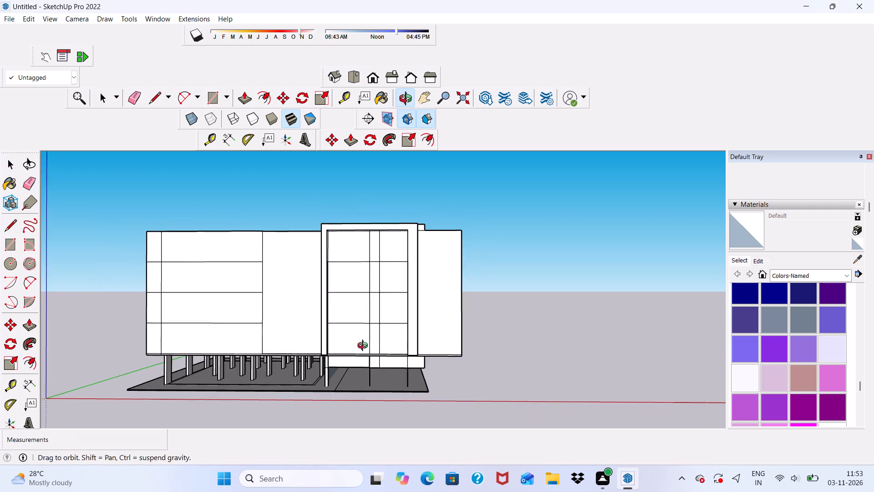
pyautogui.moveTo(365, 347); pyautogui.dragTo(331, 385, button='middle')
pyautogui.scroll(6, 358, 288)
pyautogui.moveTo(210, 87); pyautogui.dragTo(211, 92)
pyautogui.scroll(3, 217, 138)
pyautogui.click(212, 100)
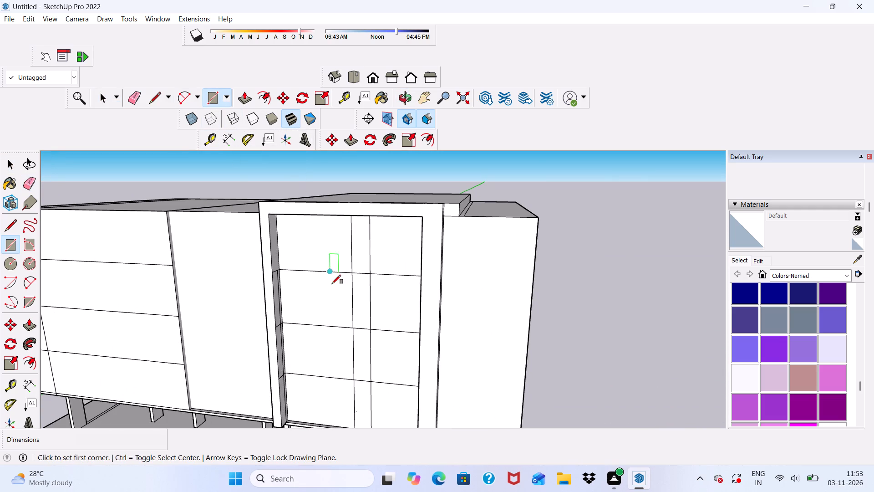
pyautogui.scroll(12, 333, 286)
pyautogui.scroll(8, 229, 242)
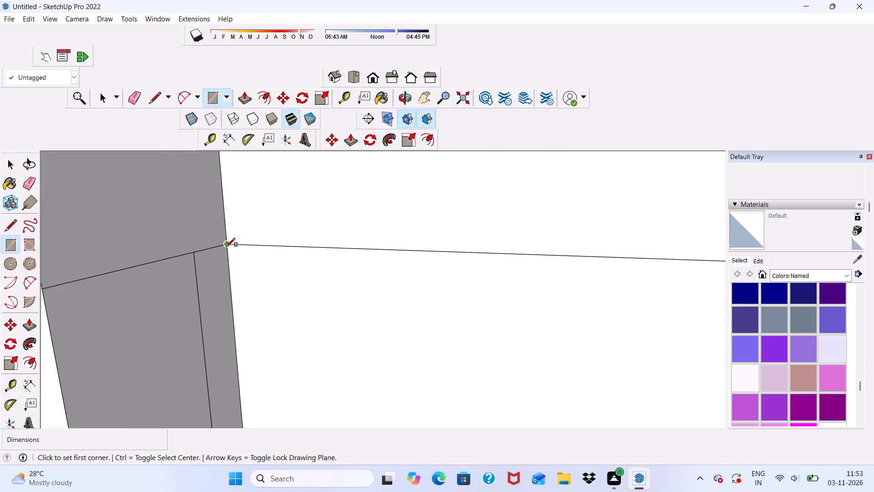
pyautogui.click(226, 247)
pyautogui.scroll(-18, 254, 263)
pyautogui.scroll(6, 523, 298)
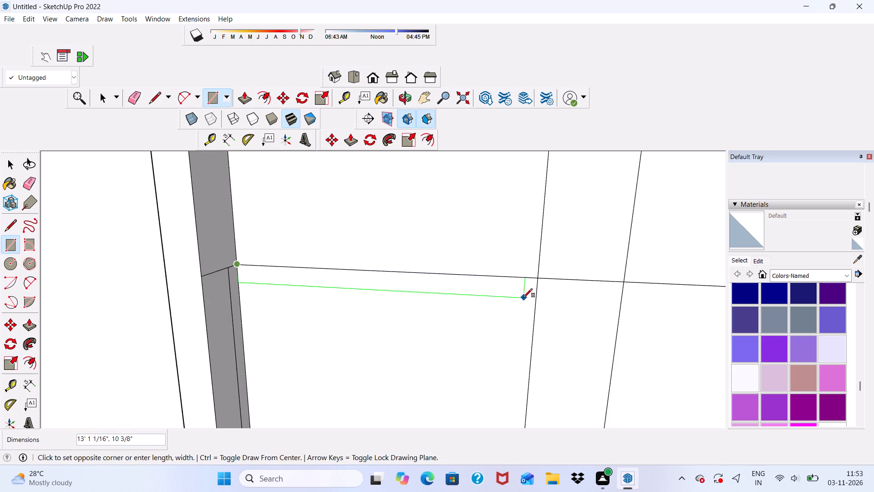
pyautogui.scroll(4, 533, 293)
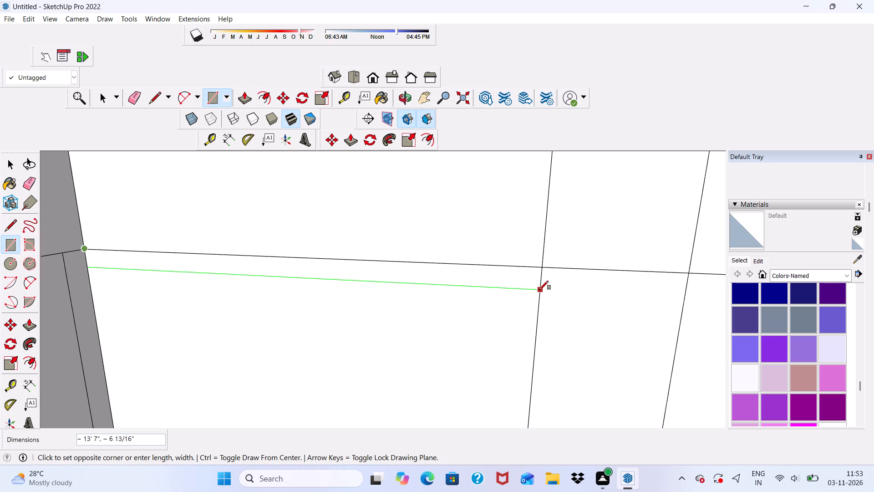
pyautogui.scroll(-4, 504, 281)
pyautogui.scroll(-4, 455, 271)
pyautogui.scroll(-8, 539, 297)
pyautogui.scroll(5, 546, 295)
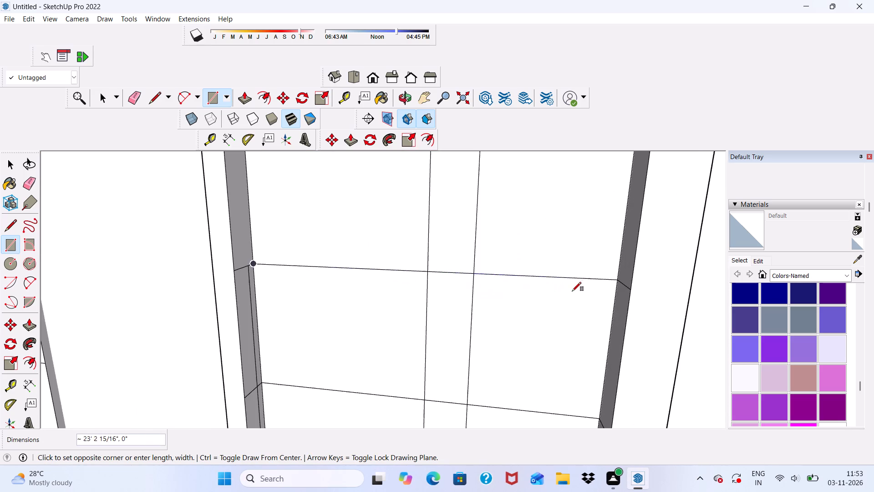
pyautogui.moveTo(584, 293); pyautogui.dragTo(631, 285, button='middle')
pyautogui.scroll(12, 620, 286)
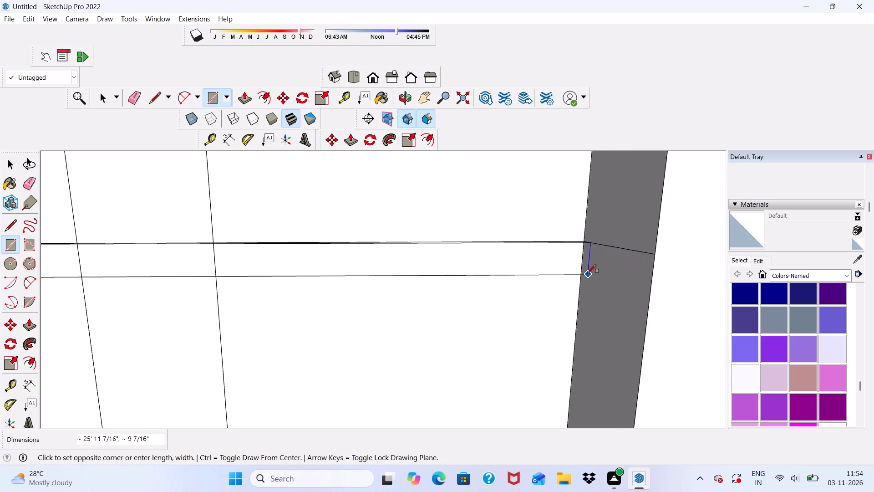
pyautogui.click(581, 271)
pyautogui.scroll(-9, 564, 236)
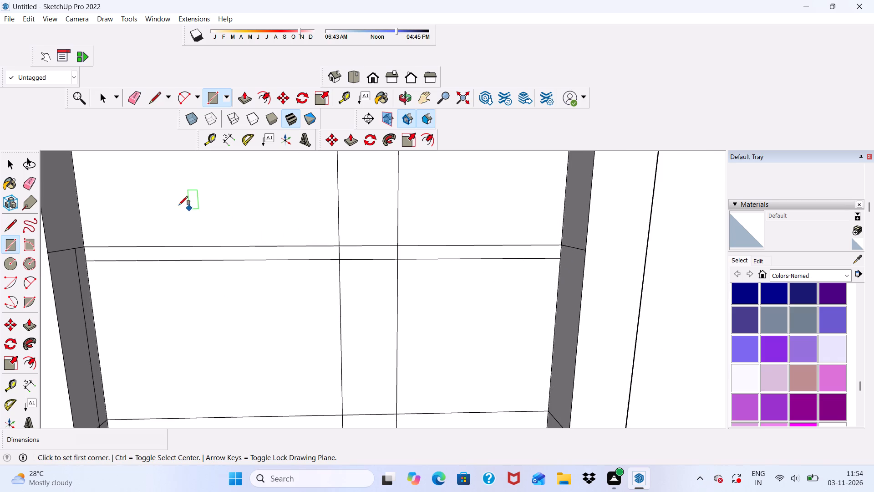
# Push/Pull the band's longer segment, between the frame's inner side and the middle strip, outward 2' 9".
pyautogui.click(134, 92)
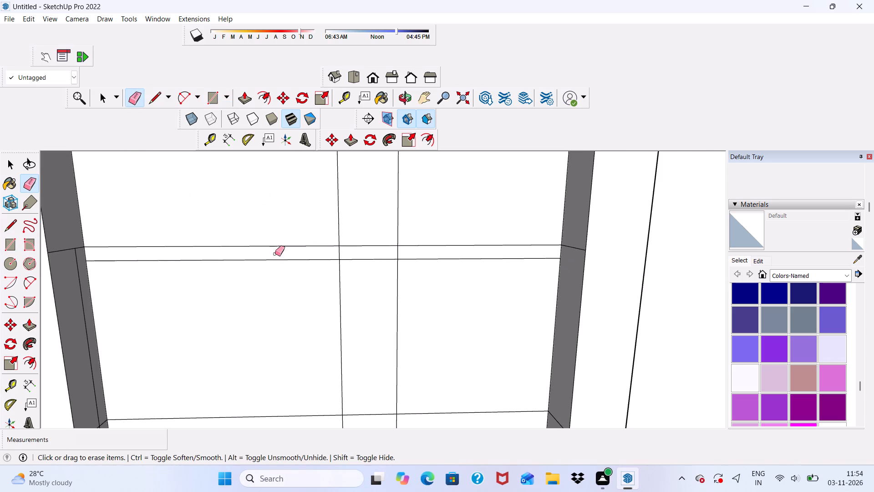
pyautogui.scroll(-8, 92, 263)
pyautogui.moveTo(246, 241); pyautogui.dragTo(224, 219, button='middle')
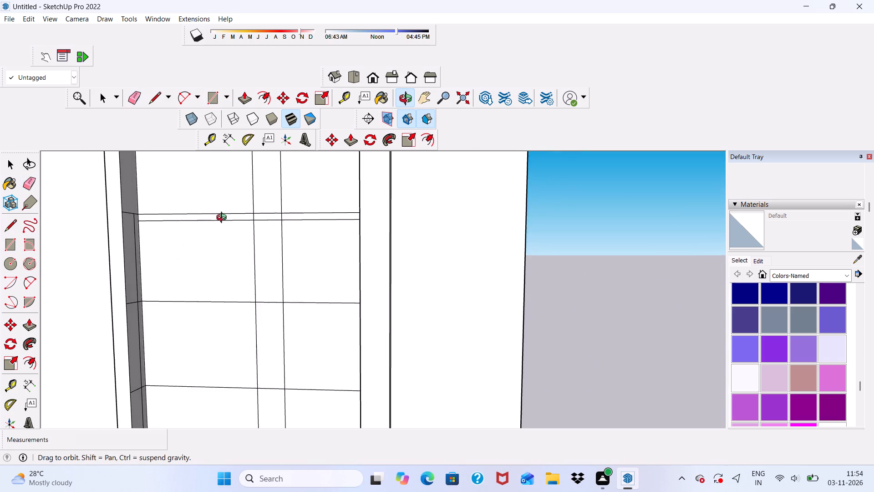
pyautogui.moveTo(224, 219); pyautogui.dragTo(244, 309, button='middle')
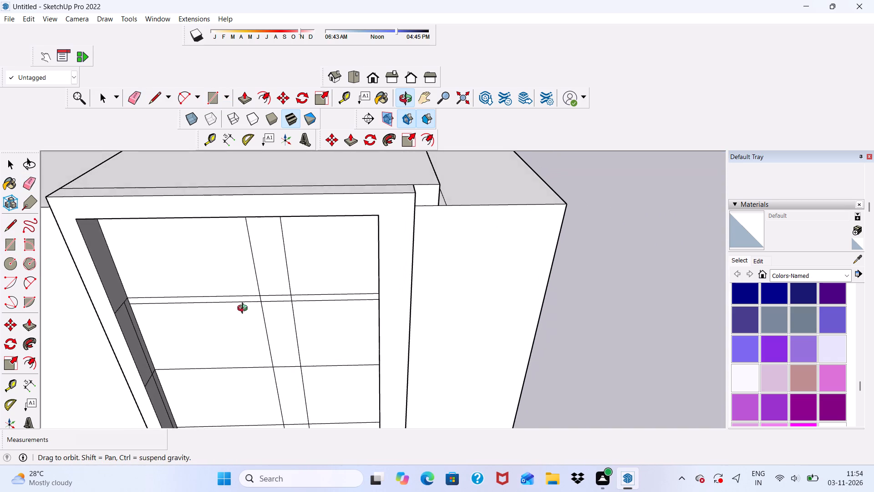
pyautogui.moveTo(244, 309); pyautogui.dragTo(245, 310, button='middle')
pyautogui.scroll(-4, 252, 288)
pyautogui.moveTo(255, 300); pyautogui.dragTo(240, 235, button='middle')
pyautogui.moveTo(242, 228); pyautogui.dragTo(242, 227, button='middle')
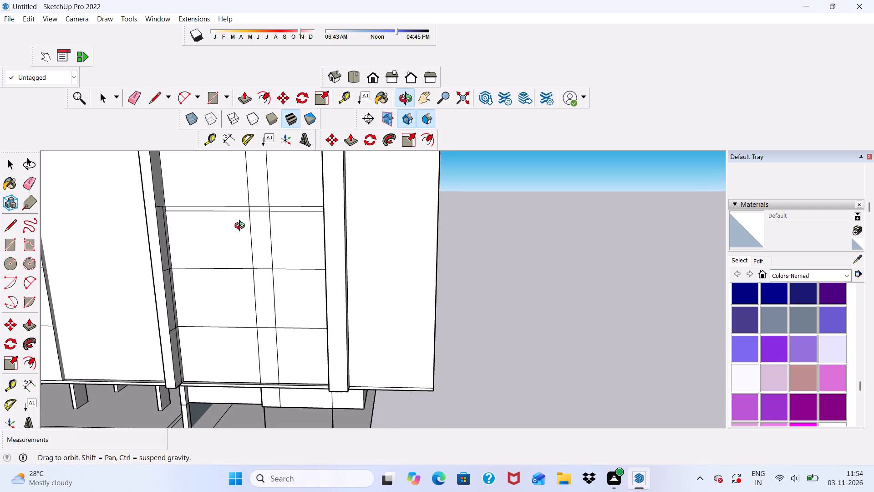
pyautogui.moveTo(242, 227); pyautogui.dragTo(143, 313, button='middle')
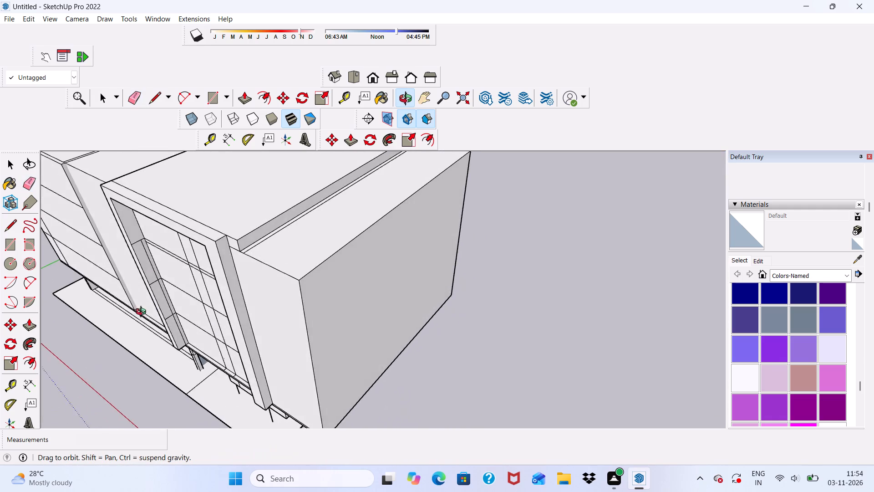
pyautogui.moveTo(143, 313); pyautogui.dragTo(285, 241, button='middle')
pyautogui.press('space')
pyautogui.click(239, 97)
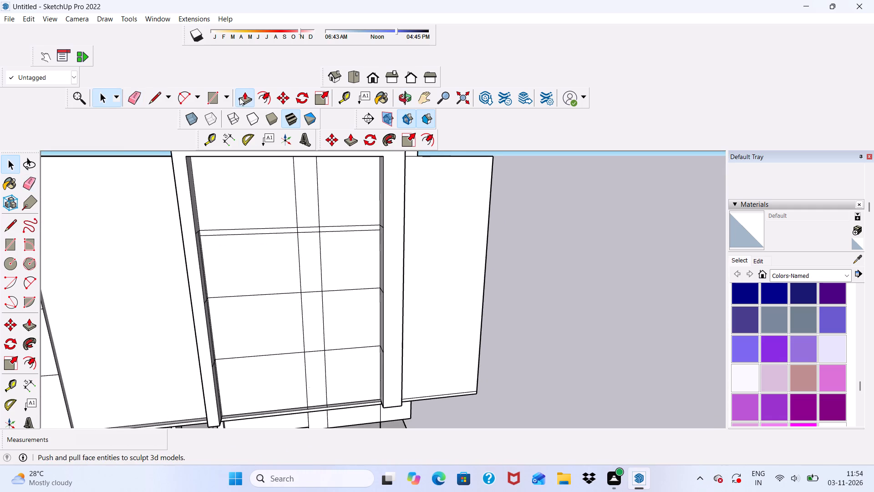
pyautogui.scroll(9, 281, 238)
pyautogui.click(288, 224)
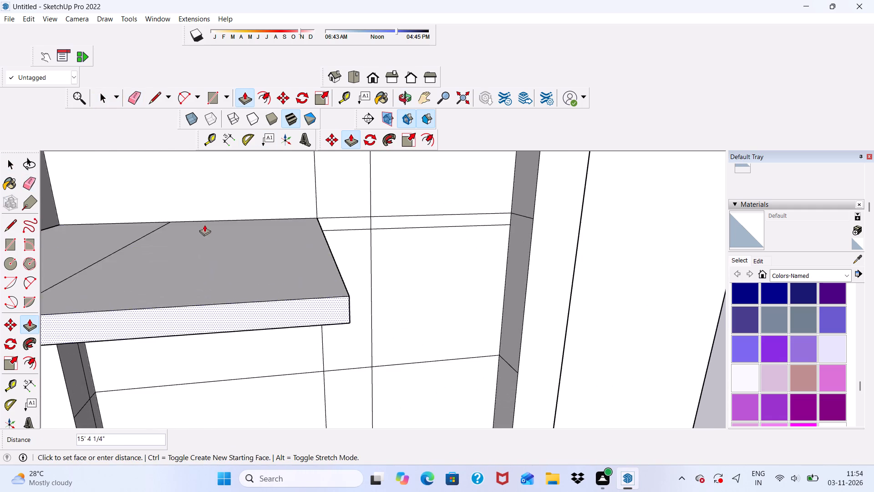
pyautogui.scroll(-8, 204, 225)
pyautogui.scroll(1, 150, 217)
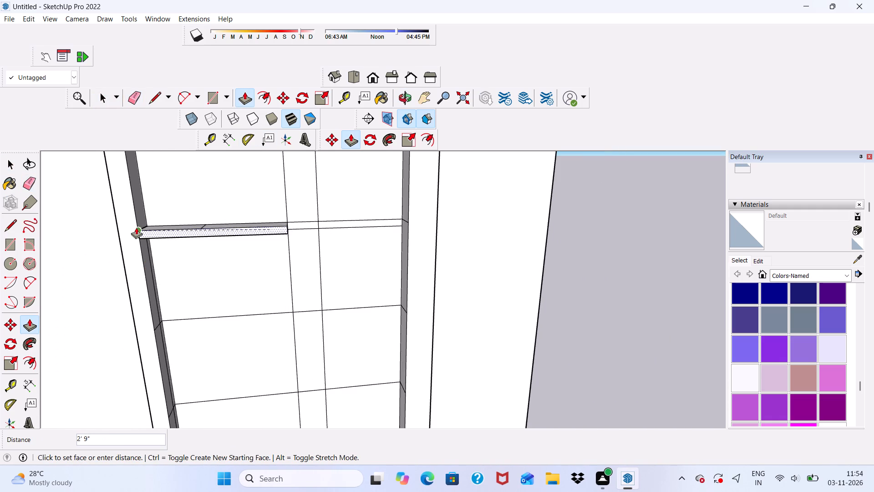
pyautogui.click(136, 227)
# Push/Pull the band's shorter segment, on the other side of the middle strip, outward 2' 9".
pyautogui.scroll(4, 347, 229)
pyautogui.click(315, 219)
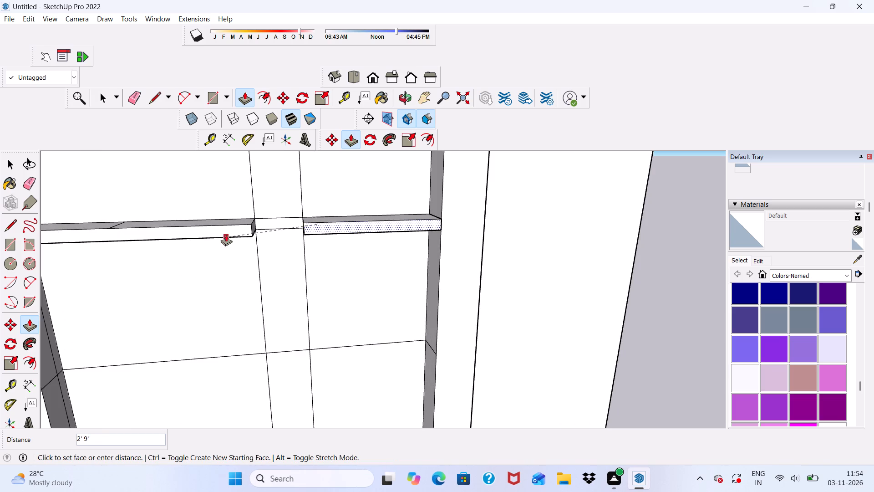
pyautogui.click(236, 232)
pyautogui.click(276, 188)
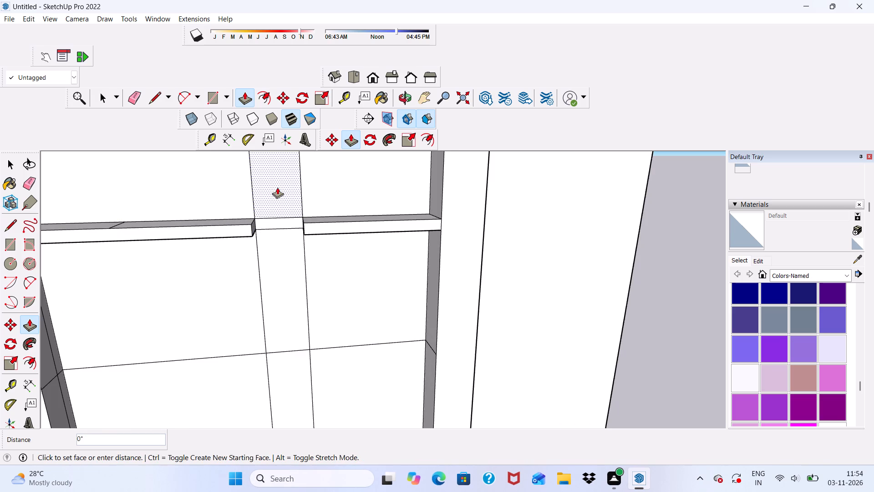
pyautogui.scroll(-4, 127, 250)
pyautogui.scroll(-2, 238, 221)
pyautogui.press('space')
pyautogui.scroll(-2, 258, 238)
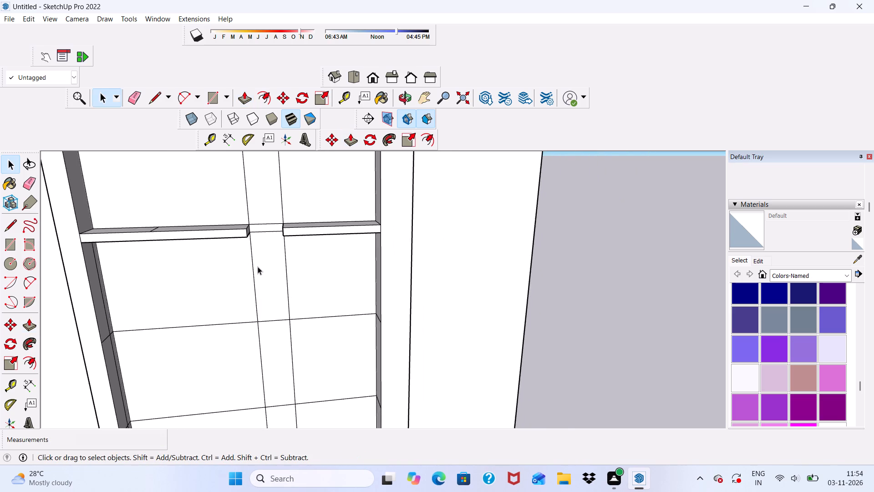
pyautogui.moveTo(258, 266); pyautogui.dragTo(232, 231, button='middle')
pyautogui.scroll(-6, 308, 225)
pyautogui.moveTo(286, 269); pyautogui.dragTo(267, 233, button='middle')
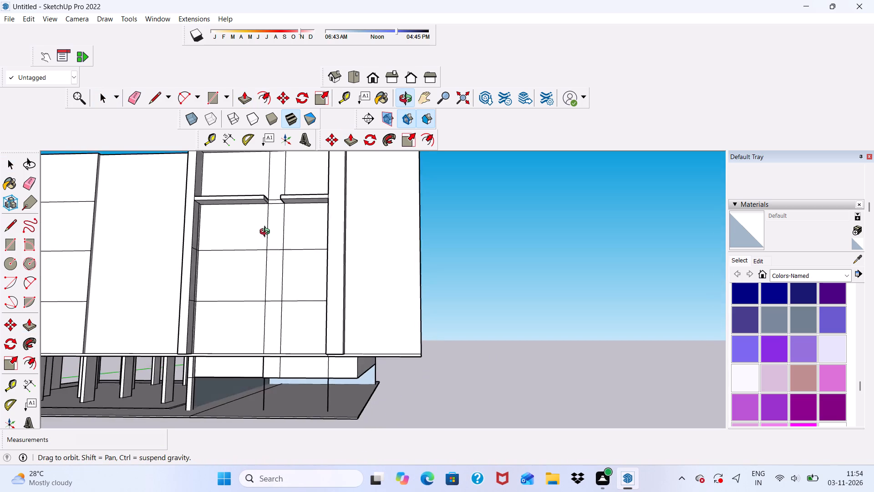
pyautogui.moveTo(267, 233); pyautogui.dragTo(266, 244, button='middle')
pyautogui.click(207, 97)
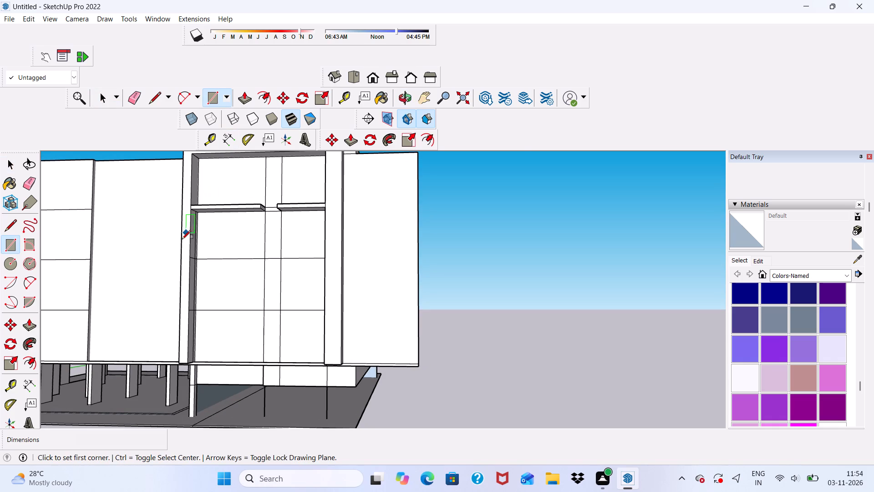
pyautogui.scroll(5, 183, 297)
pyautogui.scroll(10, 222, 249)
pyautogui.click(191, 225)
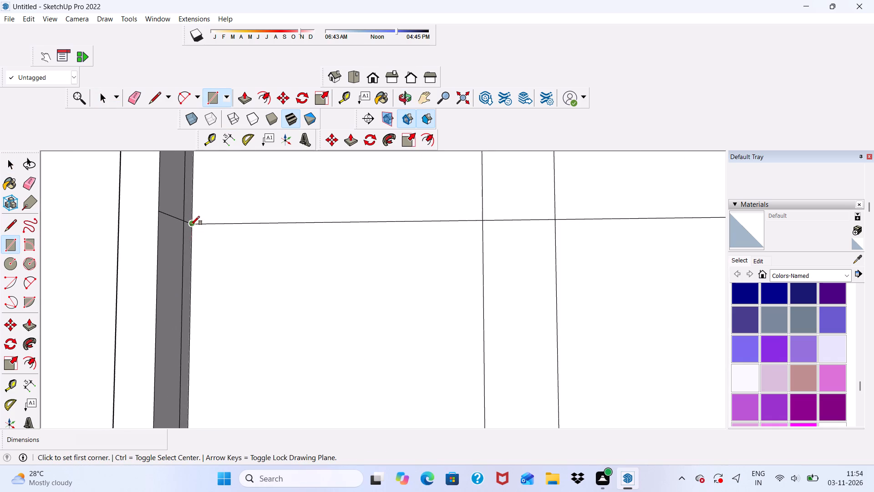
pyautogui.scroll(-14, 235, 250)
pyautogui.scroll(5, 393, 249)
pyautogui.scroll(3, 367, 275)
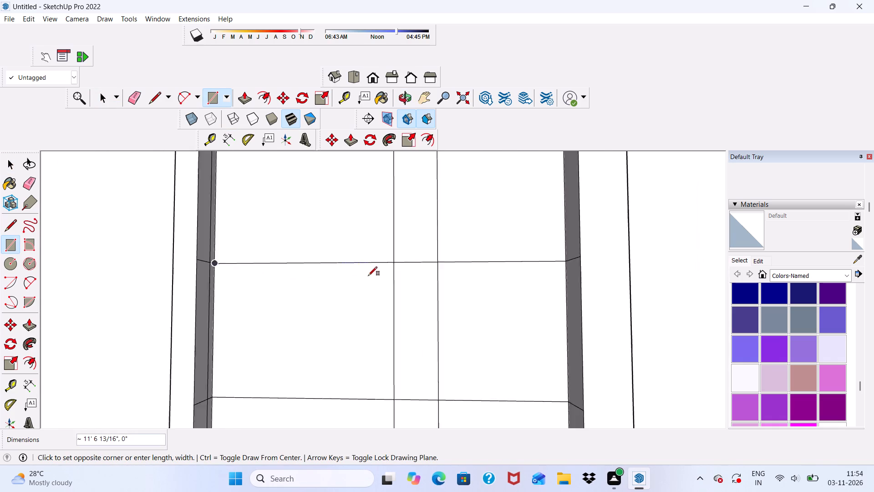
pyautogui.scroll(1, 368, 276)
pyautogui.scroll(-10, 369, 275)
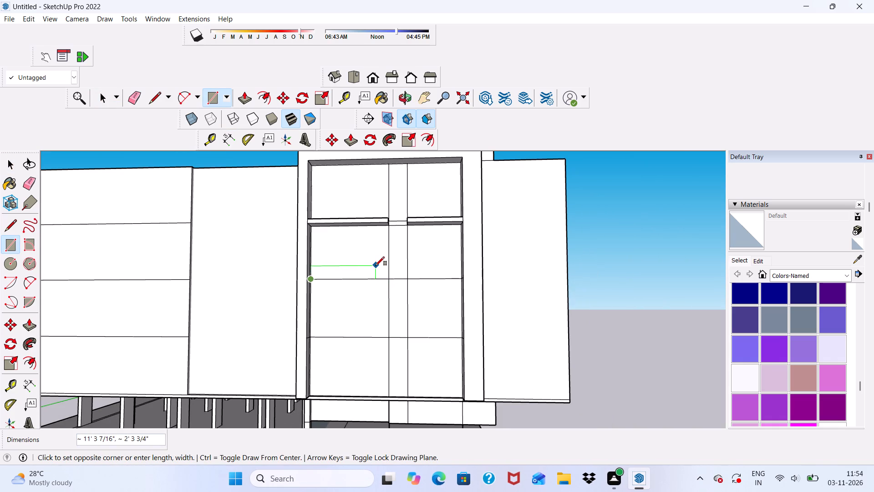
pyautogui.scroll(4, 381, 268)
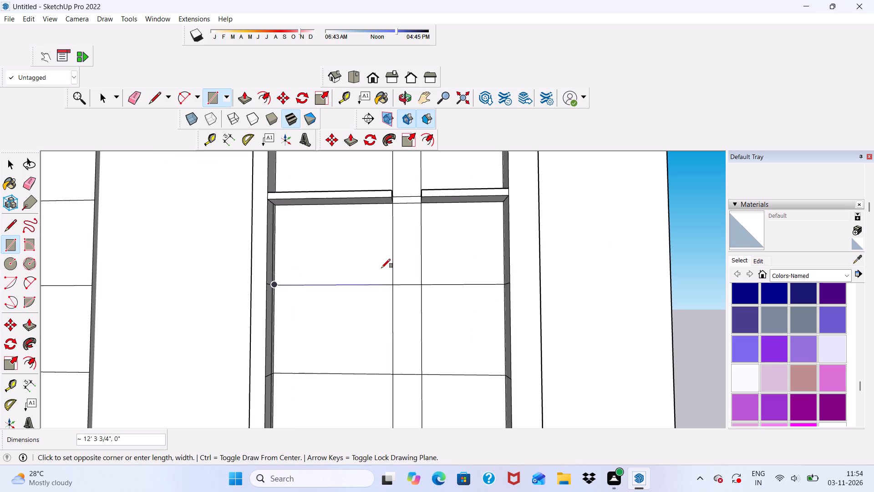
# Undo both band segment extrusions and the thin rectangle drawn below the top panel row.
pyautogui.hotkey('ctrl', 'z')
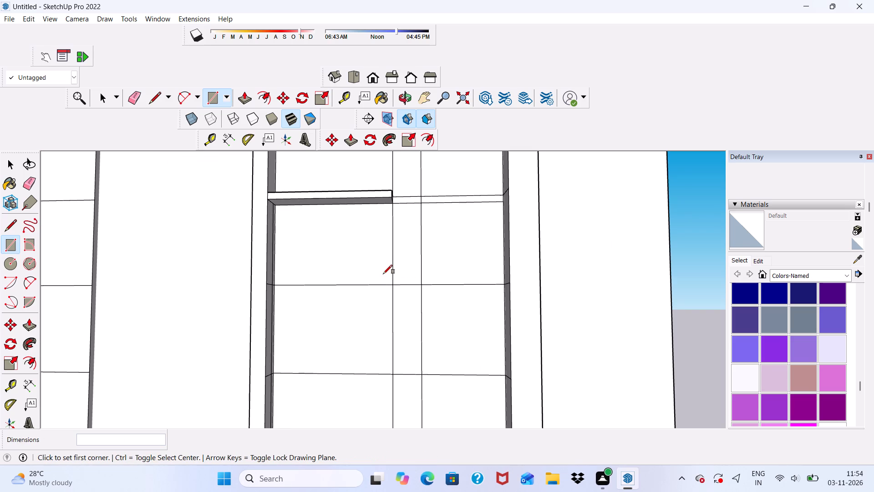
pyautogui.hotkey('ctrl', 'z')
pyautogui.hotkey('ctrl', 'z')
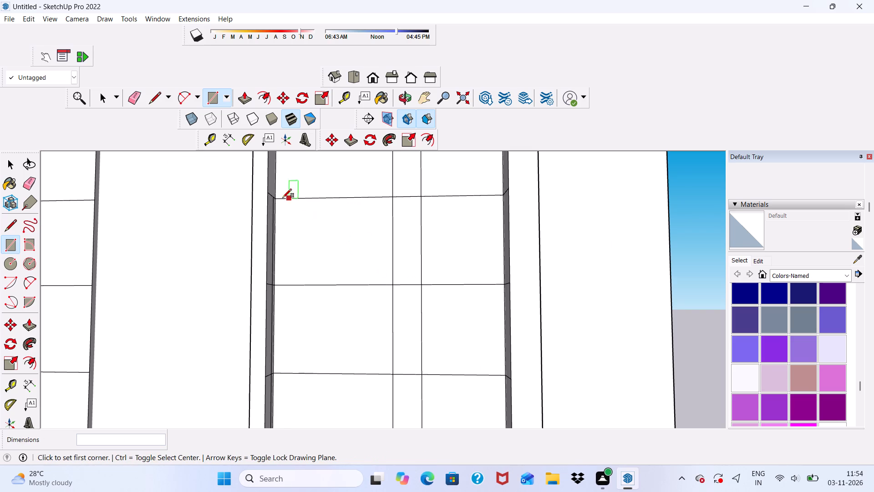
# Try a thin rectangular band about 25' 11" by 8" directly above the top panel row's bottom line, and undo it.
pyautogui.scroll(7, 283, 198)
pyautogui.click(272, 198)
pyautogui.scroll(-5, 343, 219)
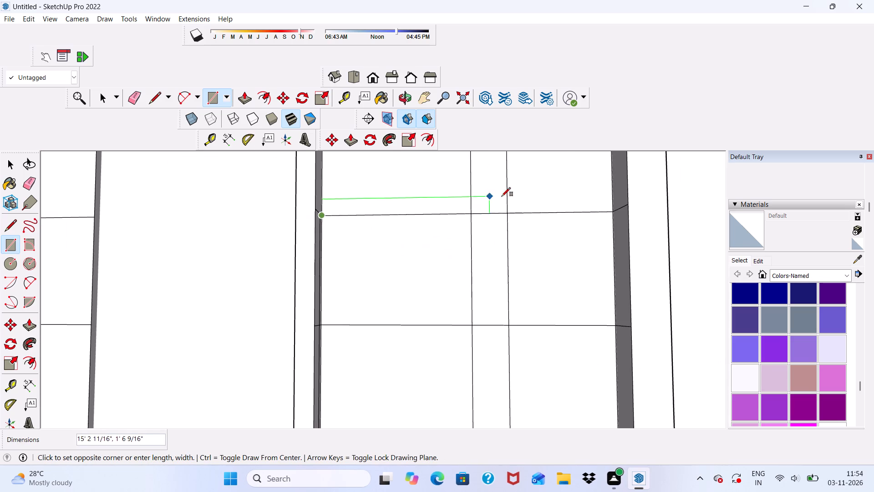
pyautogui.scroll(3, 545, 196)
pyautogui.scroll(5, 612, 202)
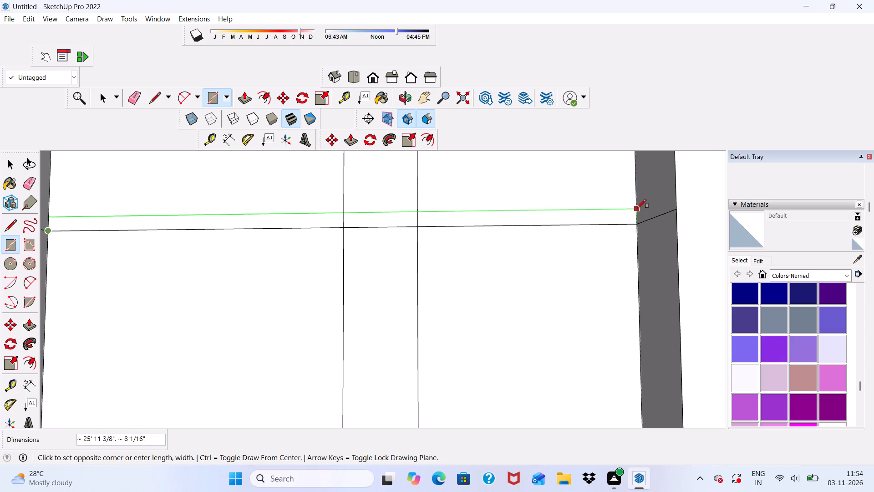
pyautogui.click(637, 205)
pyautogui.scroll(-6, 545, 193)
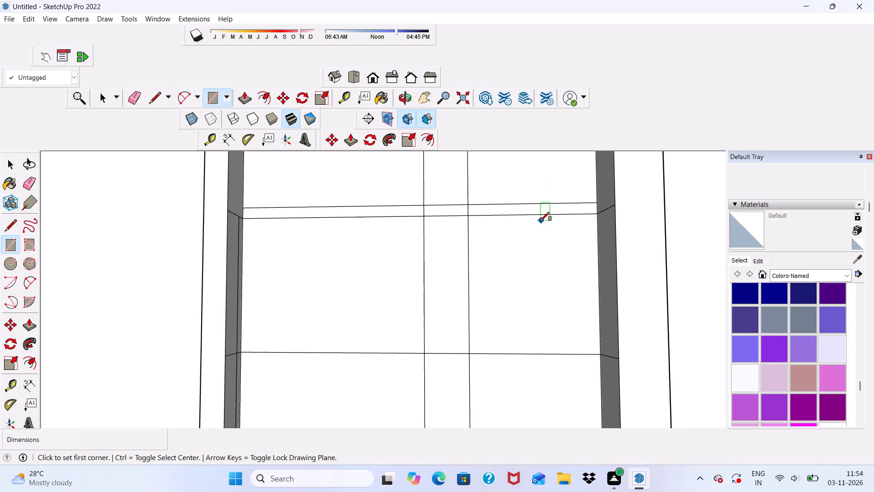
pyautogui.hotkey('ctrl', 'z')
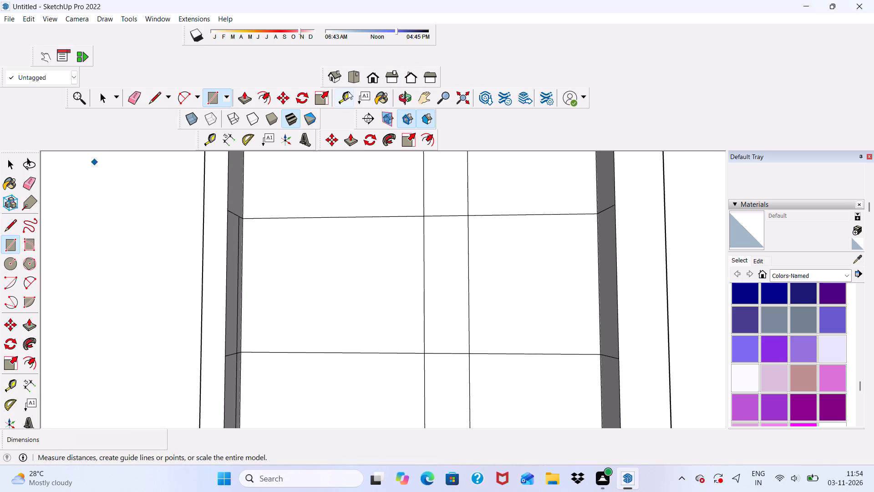
# Place a horizontal guide 6" above the top panel row's bottom line.
pyautogui.click(347, 95)
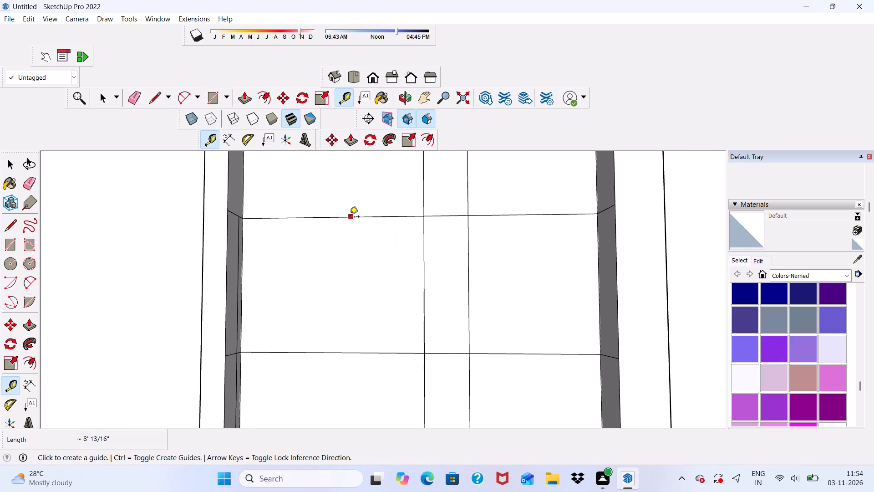
pyautogui.click(349, 216)
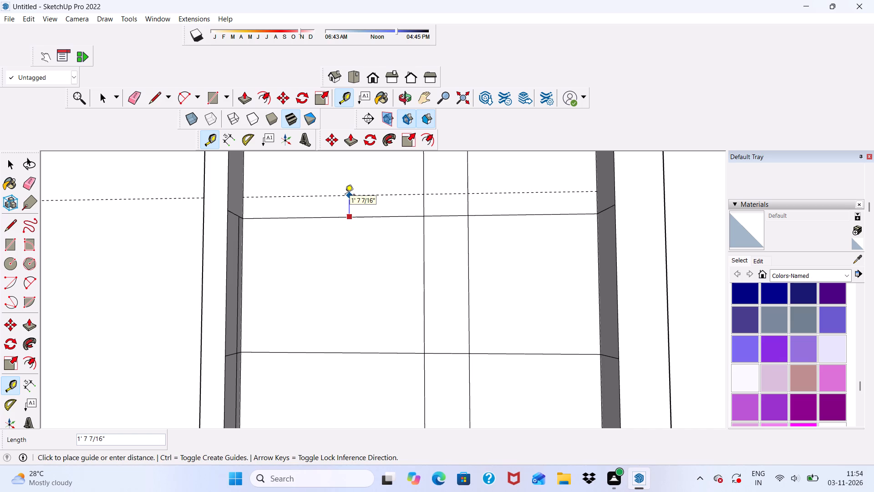
pyautogui.press('6')
pyautogui.hotkey('shift', '"')
pyautogui.press('Return')
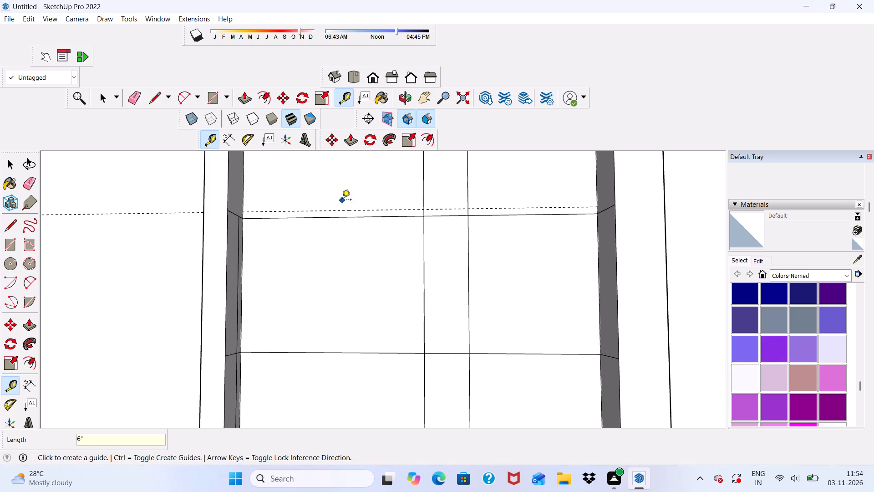
pyautogui.press('space')
# Draw a line about 25' 11" long along the guide, between the frame's two inner sides.
pyautogui.scroll(-4, 347, 206)
pyautogui.click(153, 96)
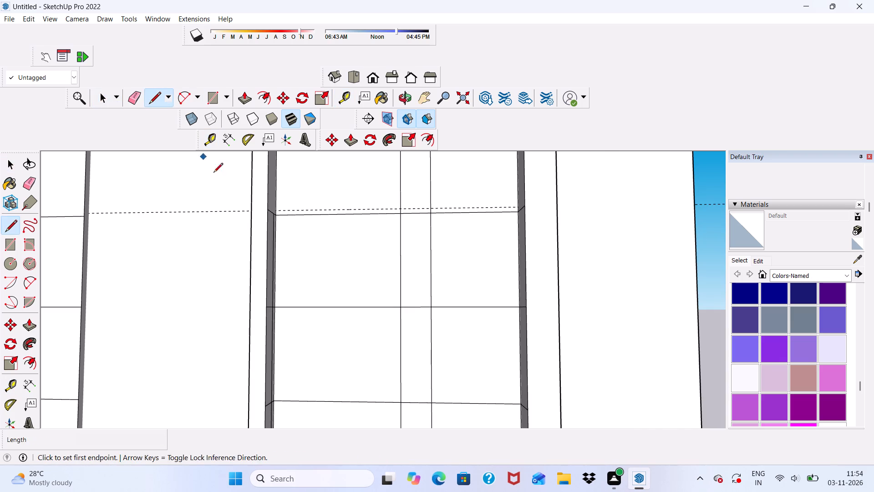
pyautogui.moveTo(225, 215); pyautogui.dragTo(255, 261, button='middle')
pyautogui.scroll(12, 324, 264)
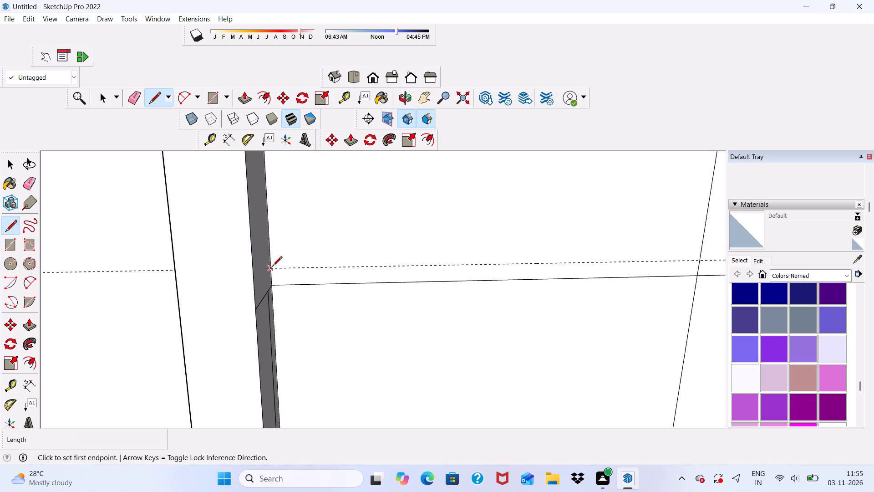
pyautogui.click(271, 266)
pyautogui.scroll(-5, 371, 278)
pyautogui.scroll(-5, 286, 251)
pyautogui.scroll(5, 619, 239)
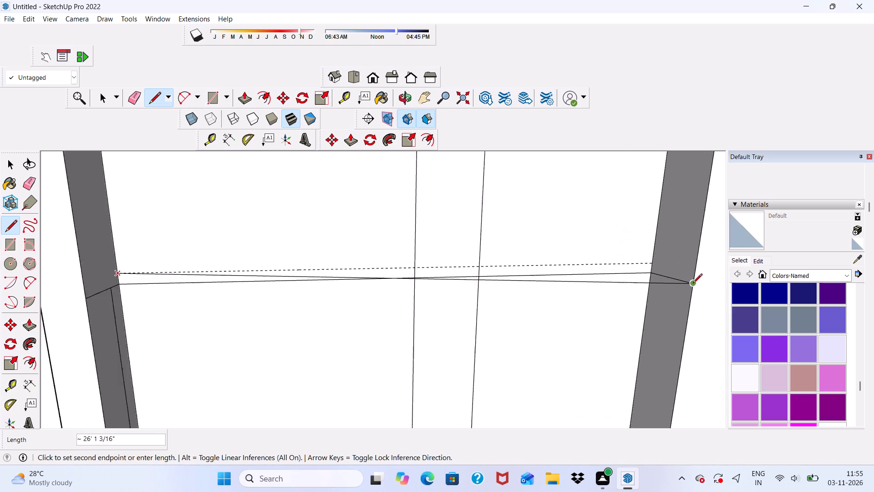
pyautogui.scroll(2, 693, 284)
pyautogui.scroll(5, 645, 263)
pyautogui.click(646, 262)
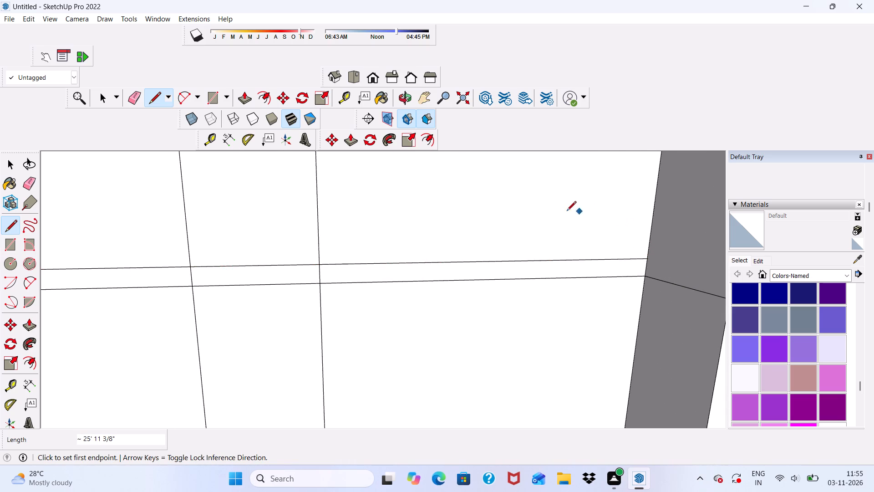
pyautogui.scroll(-14, 566, 211)
pyautogui.moveTo(456, 283); pyautogui.dragTo(414, 272, button='middle')
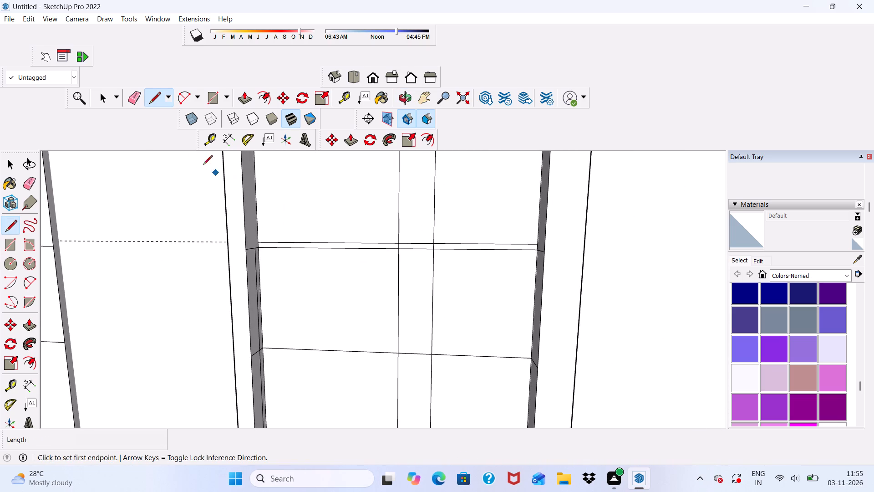
# Erase the horizontal guide above the top panel row's bottom line.
pyautogui.click(139, 96)
pyautogui.moveTo(180, 228); pyautogui.dragTo(179, 251)
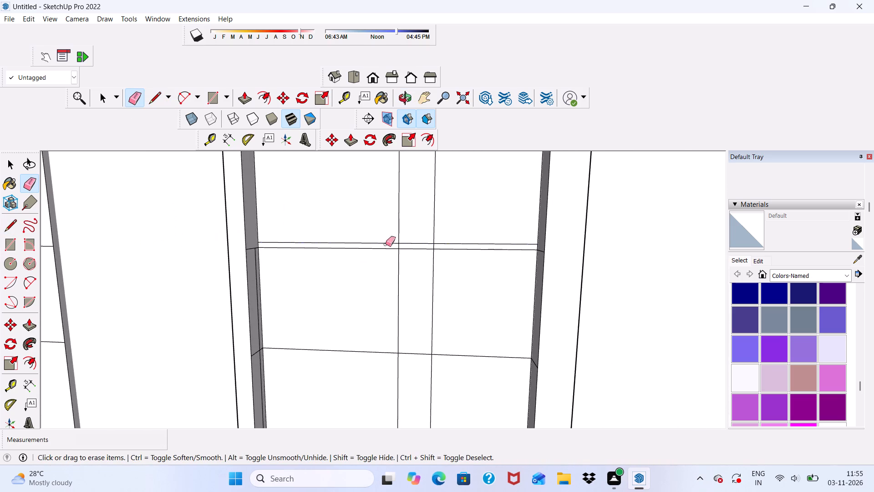
# Push/Pull the thin band's longer segment, between the frame's inner side and the middle strip, outward 2' 9".
pyautogui.scroll(8, 409, 258)
pyautogui.press('space')
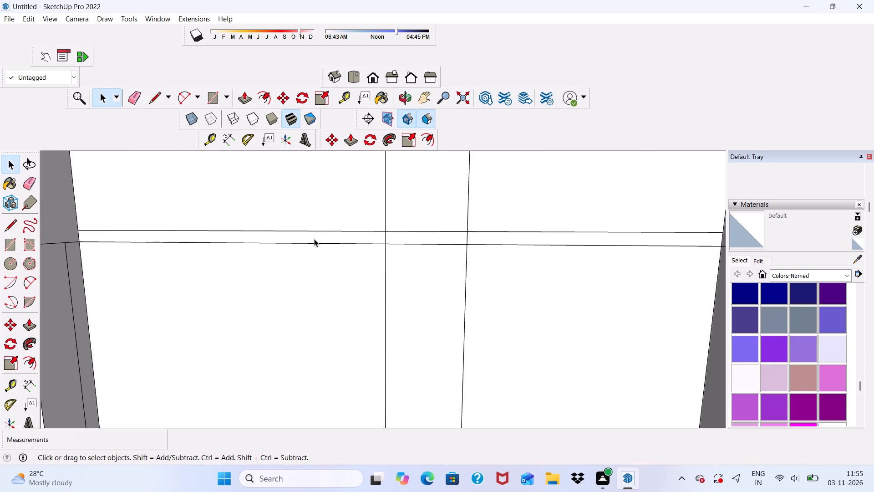
pyautogui.click(314, 239)
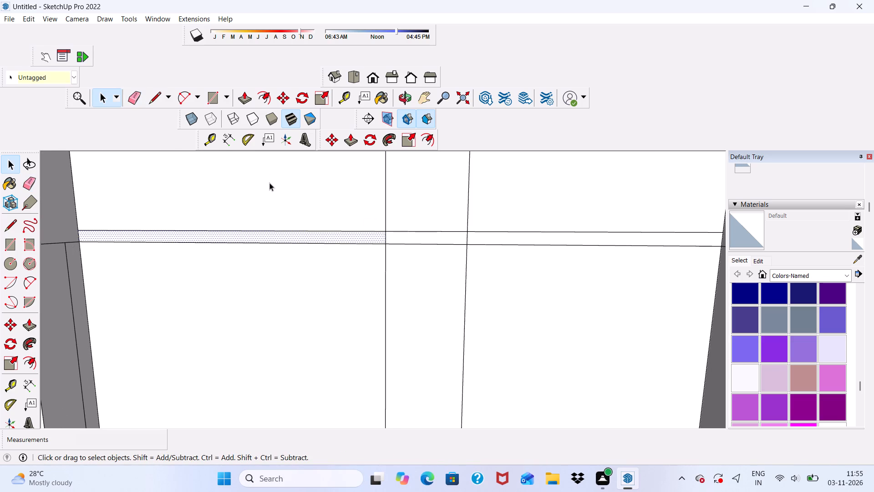
pyautogui.click(253, 94)
pyautogui.click(336, 231)
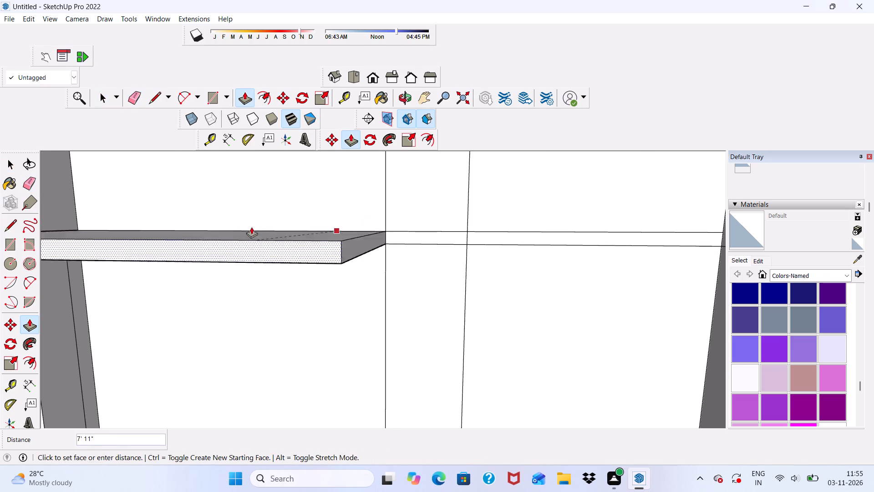
pyautogui.scroll(-8, 251, 227)
pyautogui.scroll(1, 203, 266)
pyautogui.scroll(1, 117, 208)
pyautogui.click(124, 212)
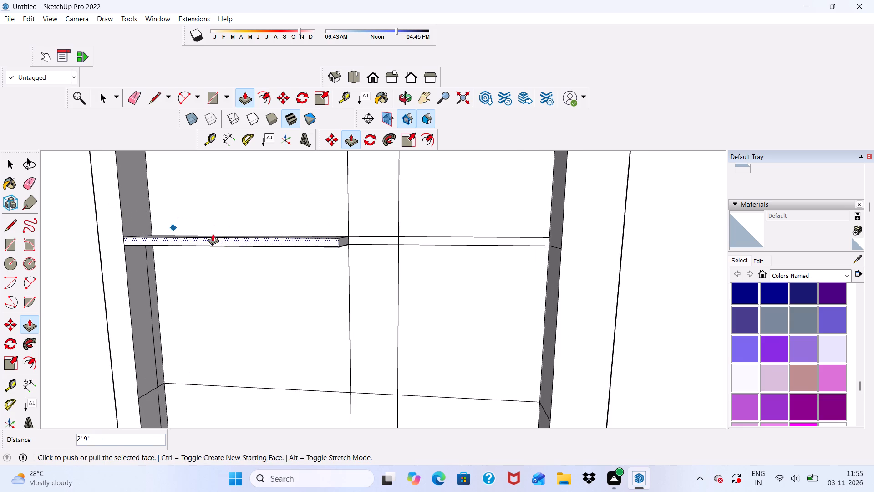
# Push/Pull the band's shorter segment, on the other side of the middle strip, outward 2' 9" to match the longer one.
pyautogui.moveTo(368, 235); pyautogui.dragTo(371, 246, button='middle')
pyautogui.scroll(4, 426, 256)
pyautogui.press('space')
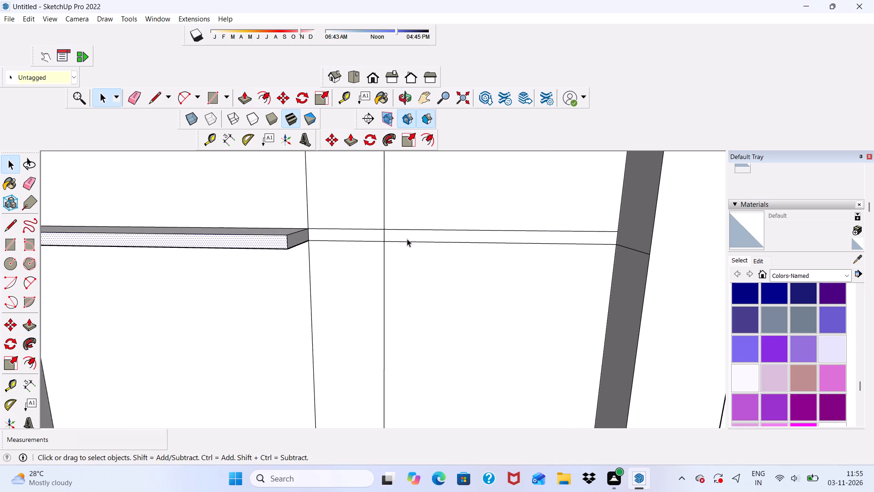
pyautogui.click(406, 238)
pyautogui.click(245, 108)
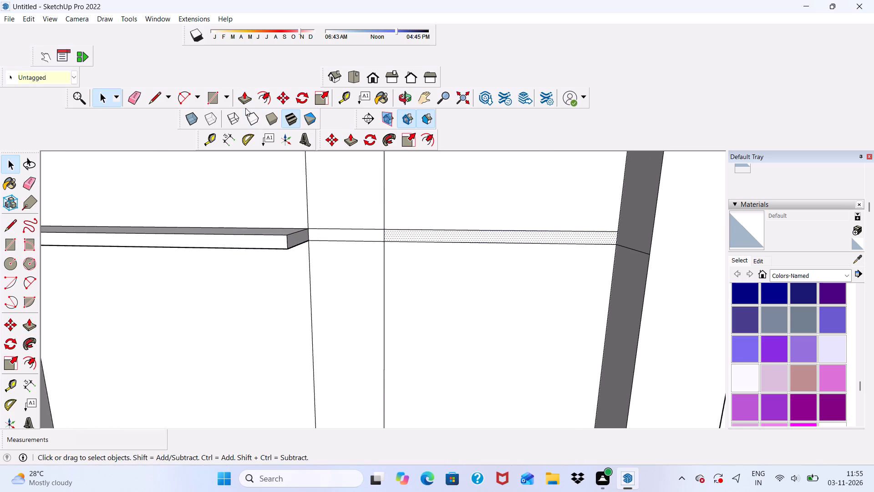
pyautogui.click(243, 100)
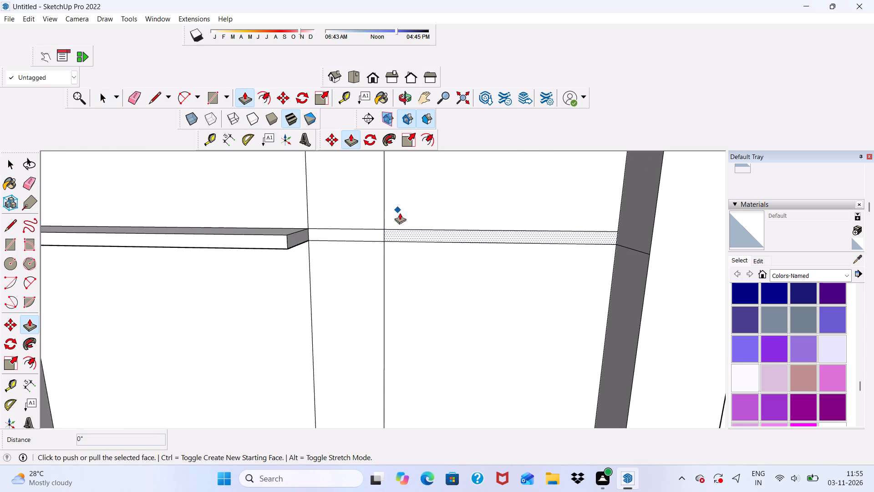
pyautogui.click(404, 235)
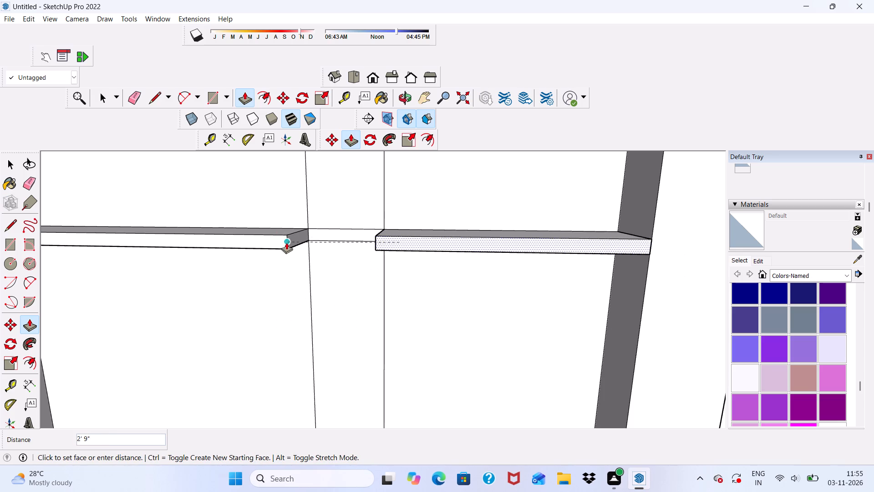
pyautogui.scroll(8, 288, 231)
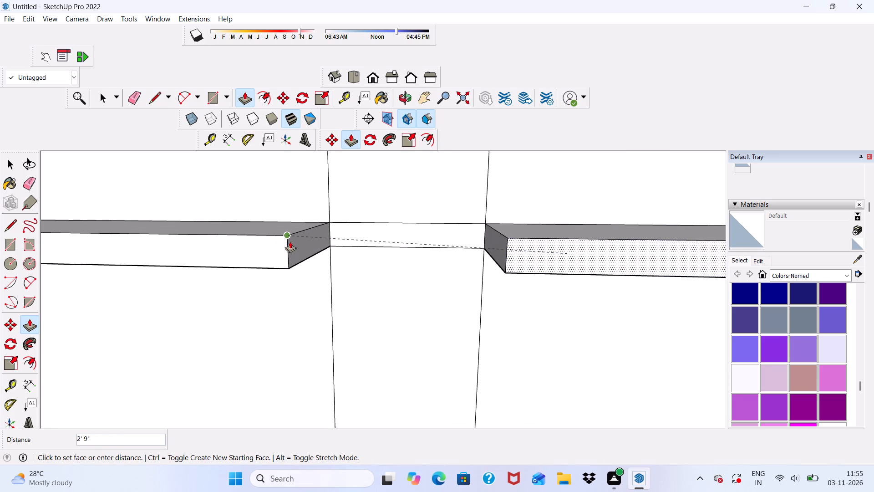
pyautogui.click(288, 239)
# Erase the stray edge across the underside of the longer projecting band.
pyautogui.scroll(-11, 278, 226)
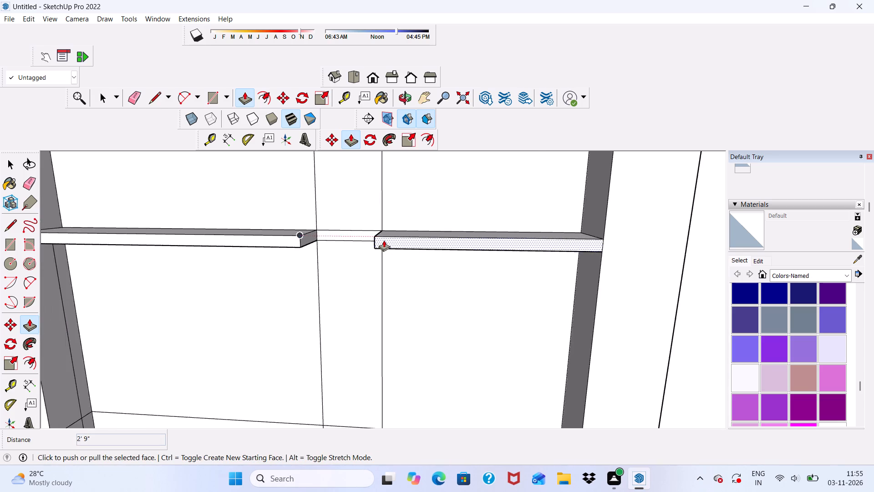
pyautogui.scroll(-3, 384, 240)
pyautogui.moveTo(390, 246); pyautogui.dragTo(429, 226, button='middle')
pyautogui.scroll(1, 441, 210)
pyautogui.scroll(-6, 441, 208)
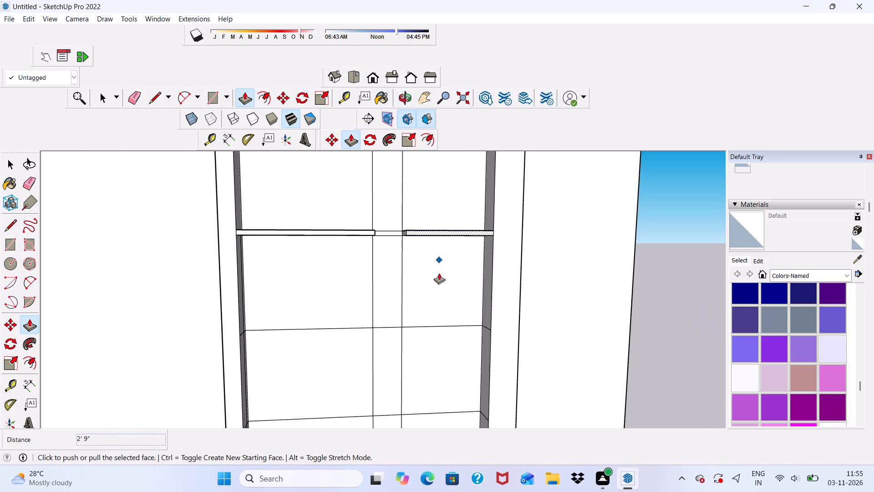
pyautogui.moveTo(436, 279); pyautogui.dragTo(433, 232, button='middle')
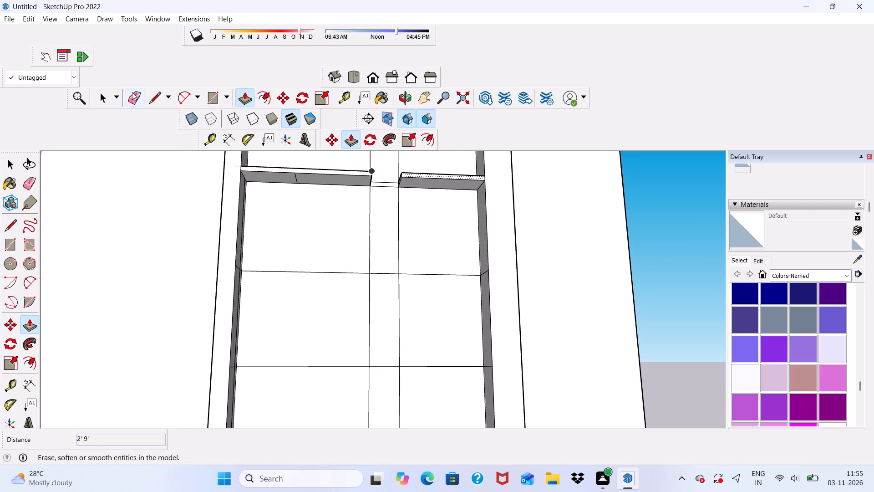
pyautogui.click(133, 95)
pyautogui.scroll(4, 270, 205)
pyautogui.scroll(3, 314, 169)
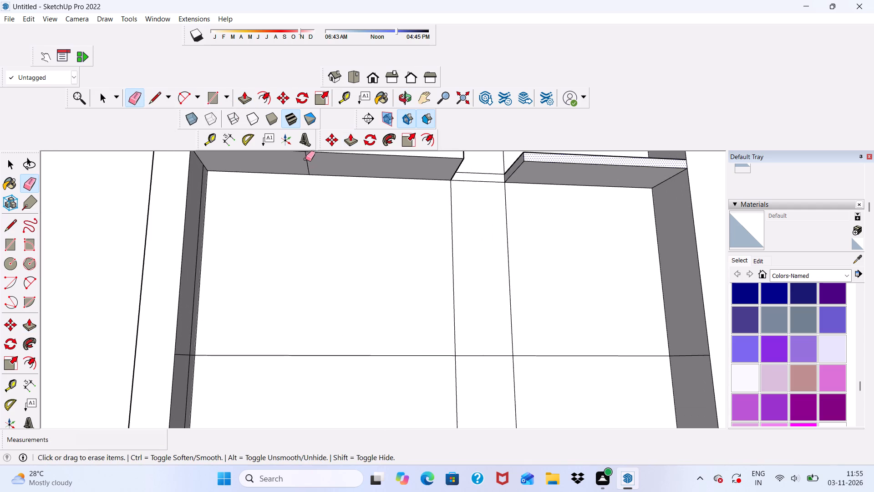
pyautogui.moveTo(305, 158); pyautogui.dragTo(312, 160)
pyautogui.click(314, 160)
# Erase the two short edges crossing the middle strip between the projecting bands.
pyautogui.scroll(-6, 315, 169)
pyautogui.scroll(-3, 382, 213)
pyautogui.moveTo(392, 225); pyautogui.dragTo(355, 258, button='middle')
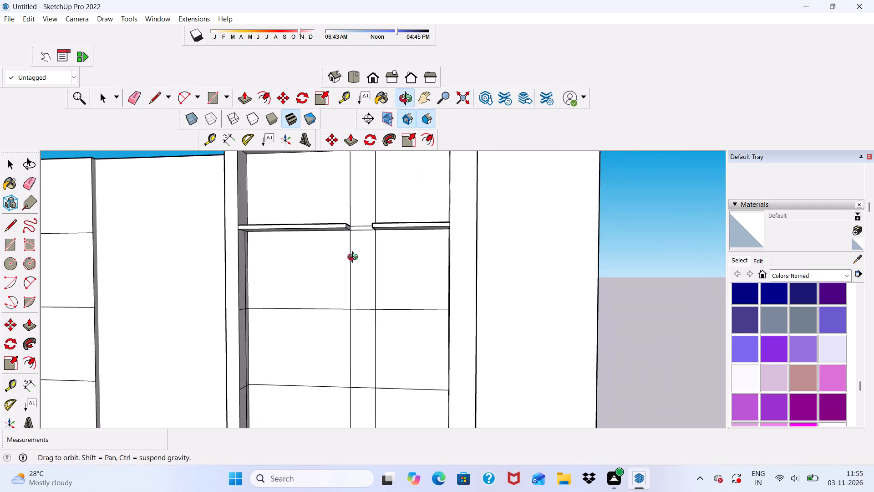
pyautogui.moveTo(355, 258); pyautogui.dragTo(354, 258, button='middle')
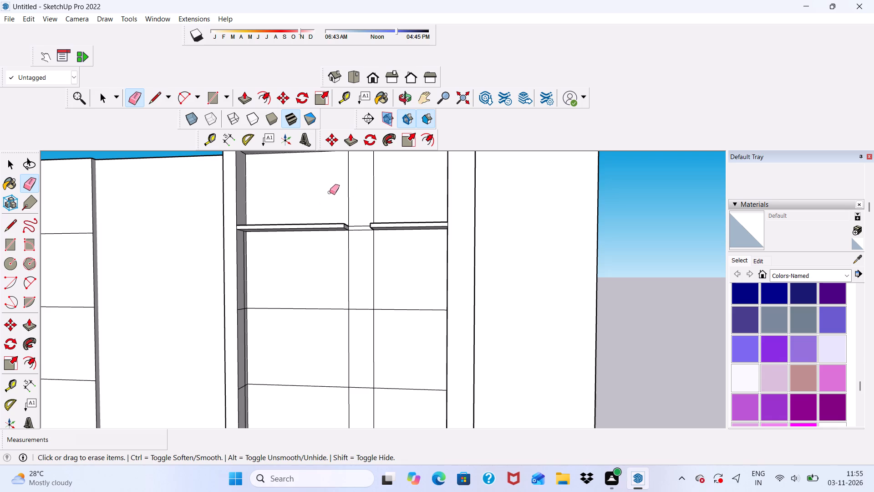
pyautogui.scroll(-5, 361, 207)
pyautogui.scroll(-4, 318, 208)
pyautogui.moveTo(334, 240); pyautogui.dragTo(352, 284, button='middle')
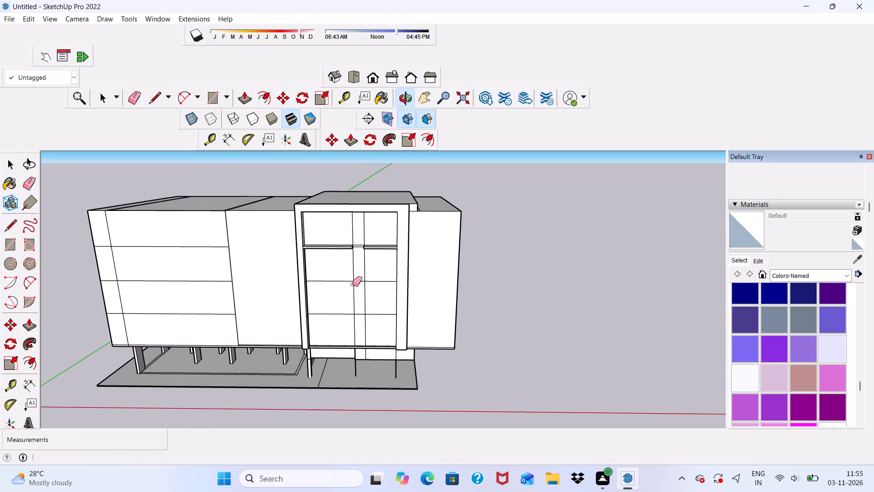
pyautogui.scroll(13, 359, 248)
pyautogui.moveTo(359, 239); pyautogui.dragTo(358, 254)
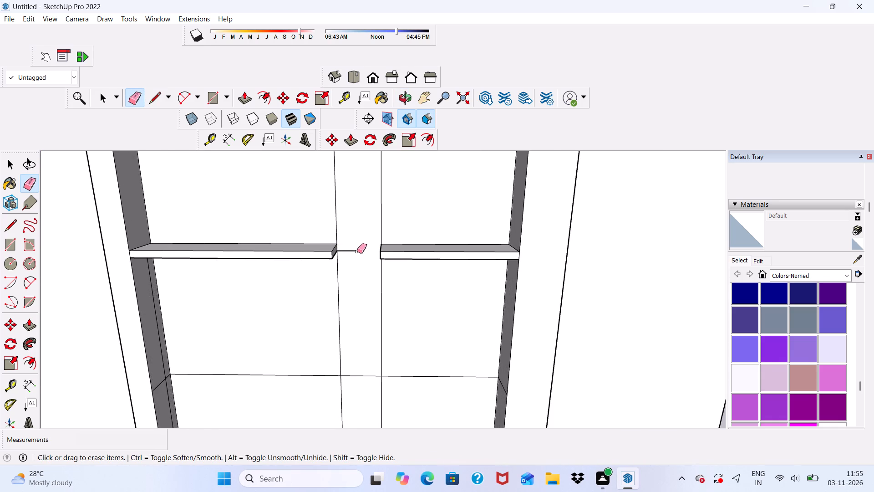
pyautogui.scroll(-6, 357, 251)
pyautogui.moveTo(354, 242); pyautogui.dragTo(355, 259)
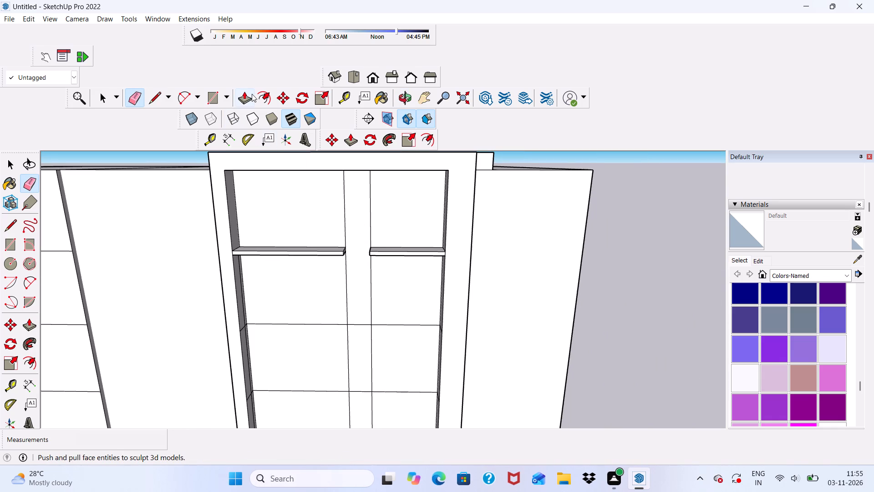
# Push/Pull the middle vertical strip's upper face outward 2' 9", level with the projecting bands.
pyautogui.click(249, 96)
pyautogui.scroll(2, 376, 234)
pyautogui.click(348, 221)
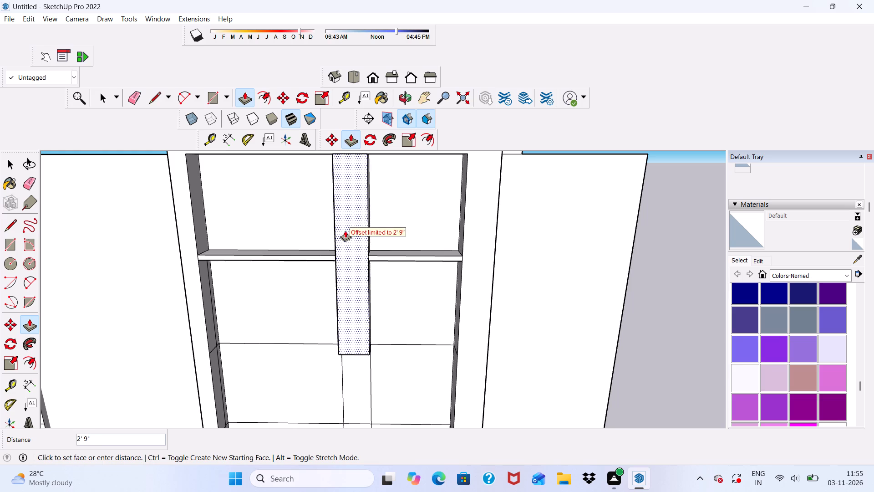
pyautogui.scroll(-3, 334, 257)
pyautogui.scroll(3, 329, 254)
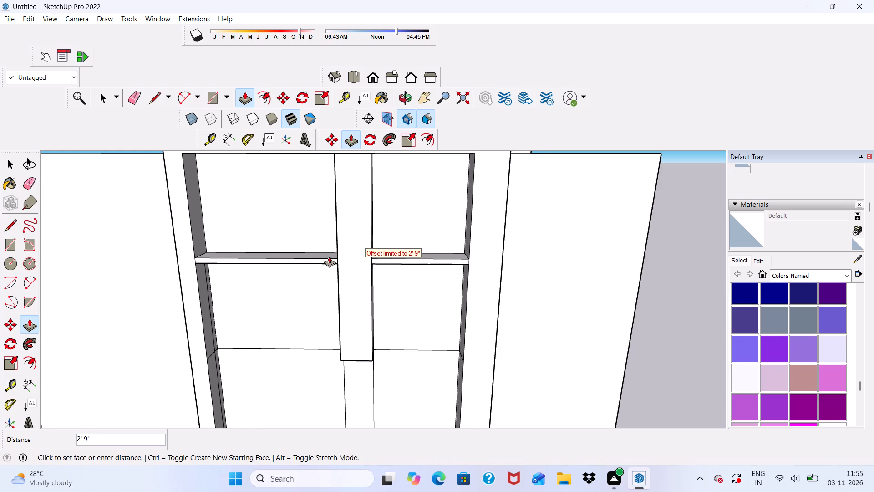
pyautogui.click(466, 301)
# Erase the stray edge across the underside of the projecting middle strip.
pyautogui.scroll(-4, 306, 276)
pyautogui.moveTo(305, 272); pyautogui.dragTo(325, 159, button='middle')
pyautogui.scroll(1, 382, 204)
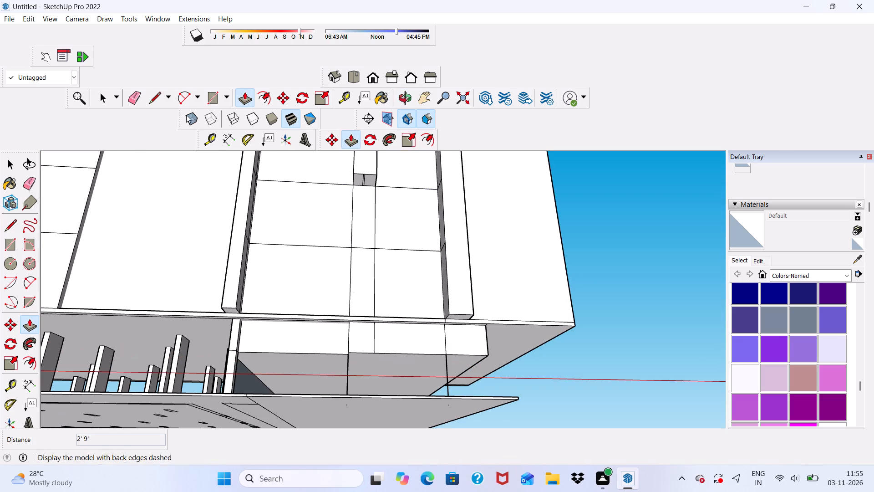
pyautogui.click(137, 98)
pyautogui.scroll(3, 374, 183)
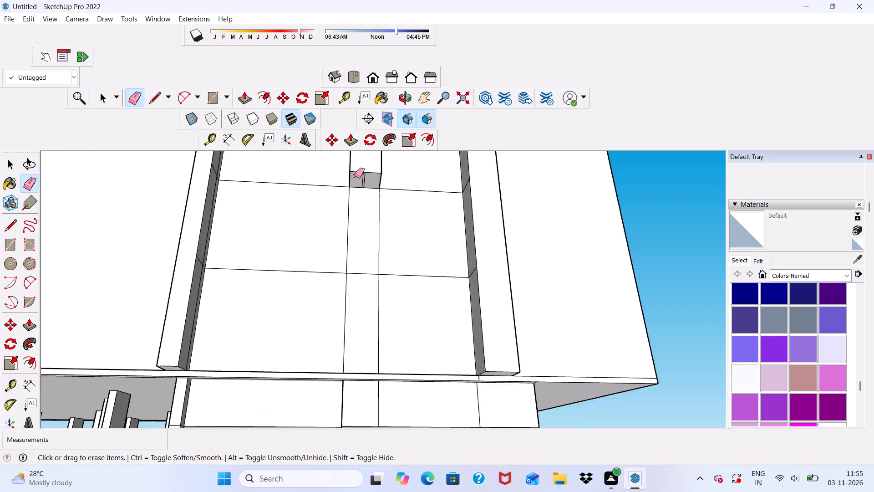
pyautogui.scroll(4, 355, 176)
pyautogui.moveTo(366, 180); pyautogui.dragTo(372, 180)
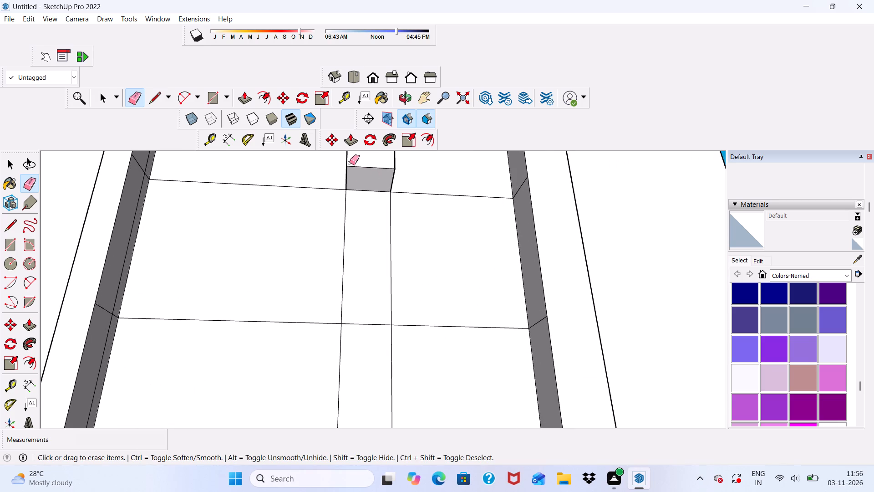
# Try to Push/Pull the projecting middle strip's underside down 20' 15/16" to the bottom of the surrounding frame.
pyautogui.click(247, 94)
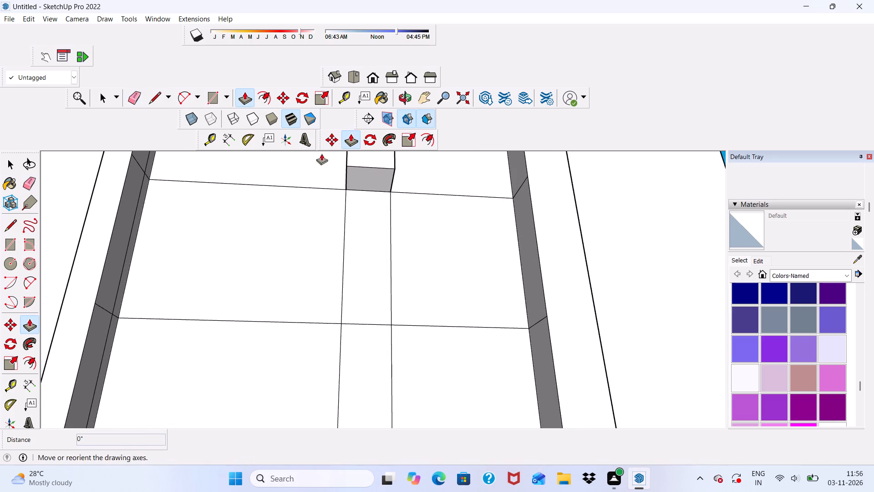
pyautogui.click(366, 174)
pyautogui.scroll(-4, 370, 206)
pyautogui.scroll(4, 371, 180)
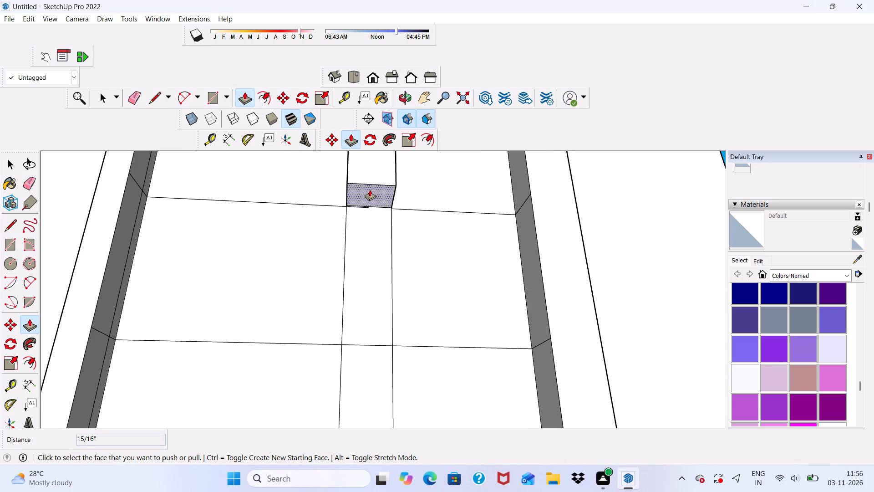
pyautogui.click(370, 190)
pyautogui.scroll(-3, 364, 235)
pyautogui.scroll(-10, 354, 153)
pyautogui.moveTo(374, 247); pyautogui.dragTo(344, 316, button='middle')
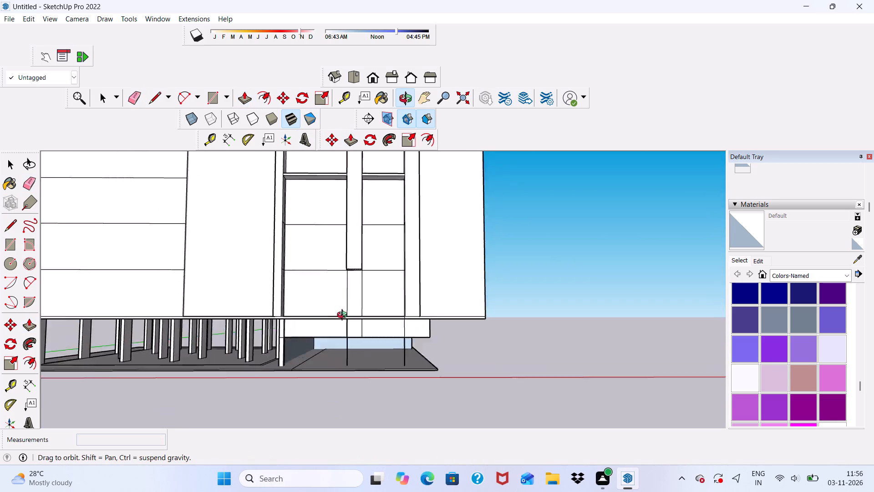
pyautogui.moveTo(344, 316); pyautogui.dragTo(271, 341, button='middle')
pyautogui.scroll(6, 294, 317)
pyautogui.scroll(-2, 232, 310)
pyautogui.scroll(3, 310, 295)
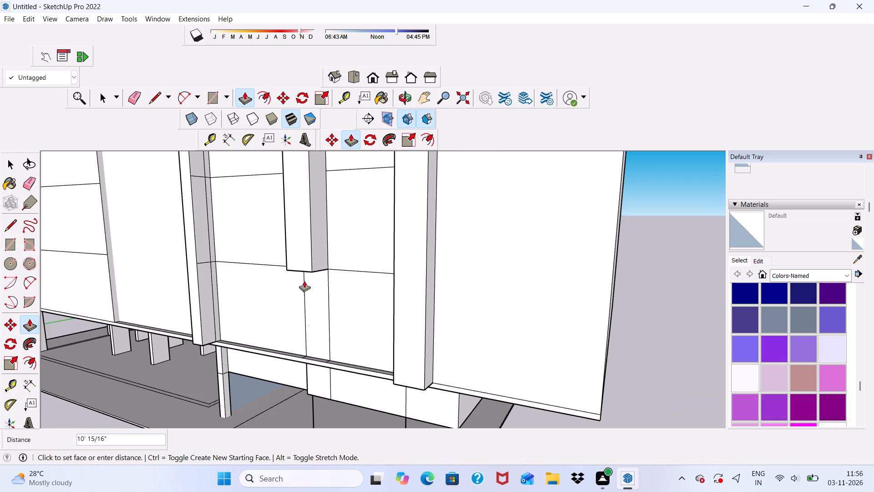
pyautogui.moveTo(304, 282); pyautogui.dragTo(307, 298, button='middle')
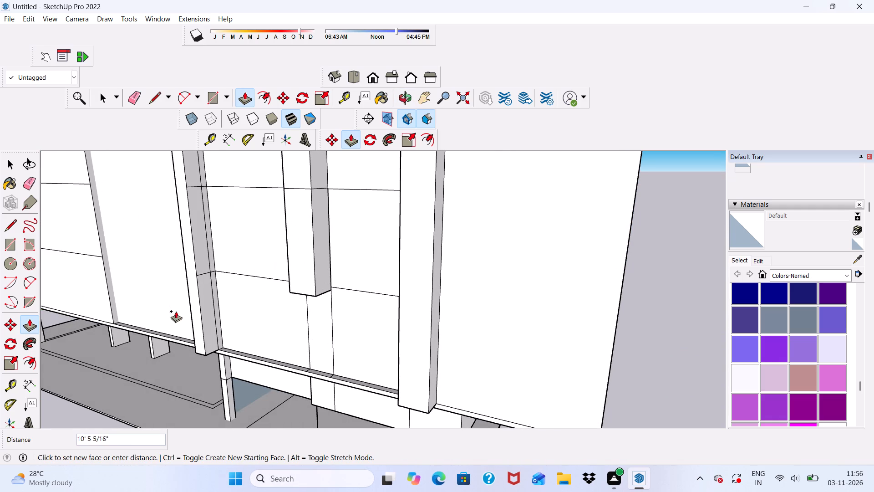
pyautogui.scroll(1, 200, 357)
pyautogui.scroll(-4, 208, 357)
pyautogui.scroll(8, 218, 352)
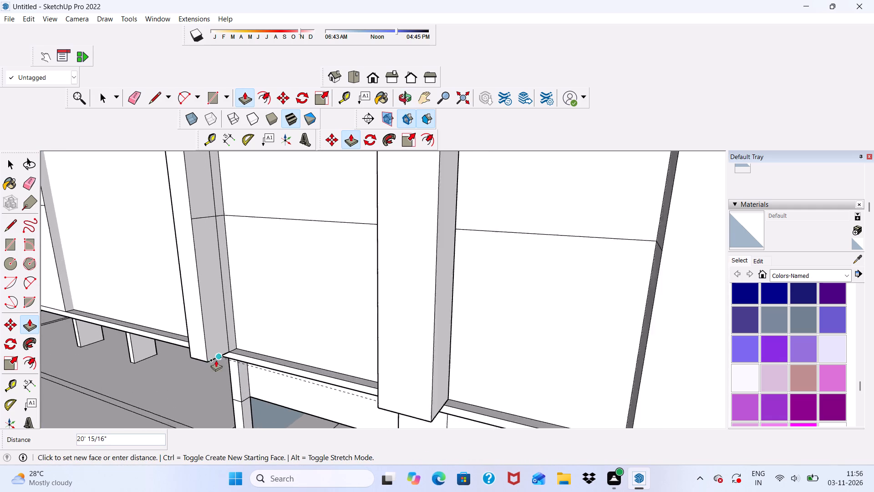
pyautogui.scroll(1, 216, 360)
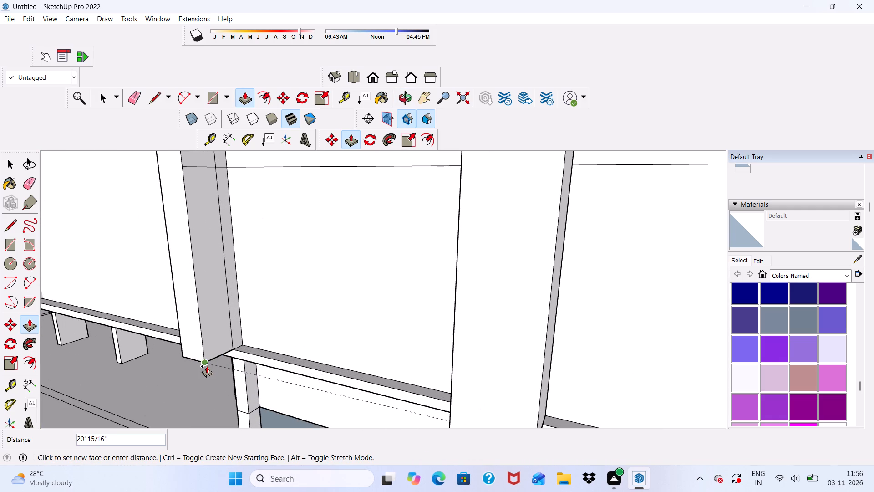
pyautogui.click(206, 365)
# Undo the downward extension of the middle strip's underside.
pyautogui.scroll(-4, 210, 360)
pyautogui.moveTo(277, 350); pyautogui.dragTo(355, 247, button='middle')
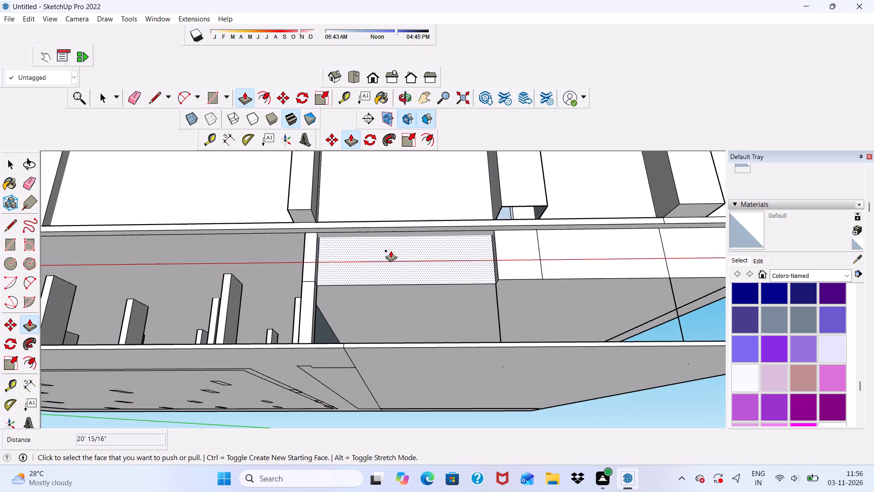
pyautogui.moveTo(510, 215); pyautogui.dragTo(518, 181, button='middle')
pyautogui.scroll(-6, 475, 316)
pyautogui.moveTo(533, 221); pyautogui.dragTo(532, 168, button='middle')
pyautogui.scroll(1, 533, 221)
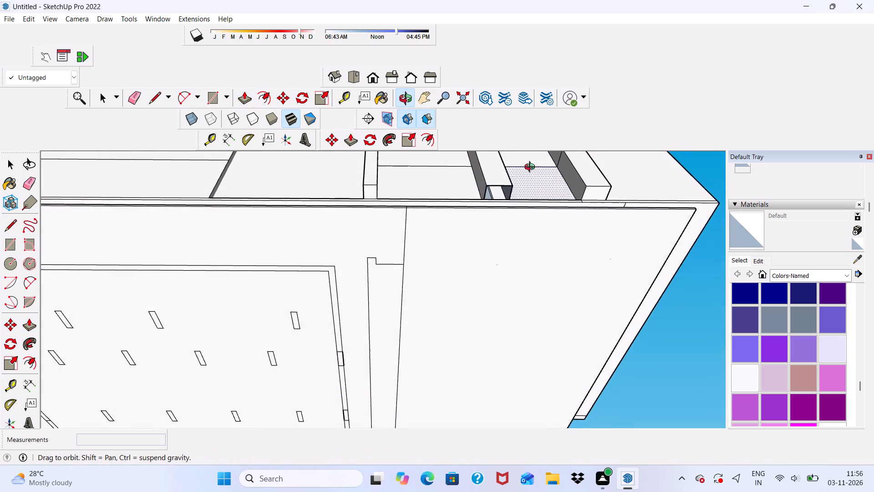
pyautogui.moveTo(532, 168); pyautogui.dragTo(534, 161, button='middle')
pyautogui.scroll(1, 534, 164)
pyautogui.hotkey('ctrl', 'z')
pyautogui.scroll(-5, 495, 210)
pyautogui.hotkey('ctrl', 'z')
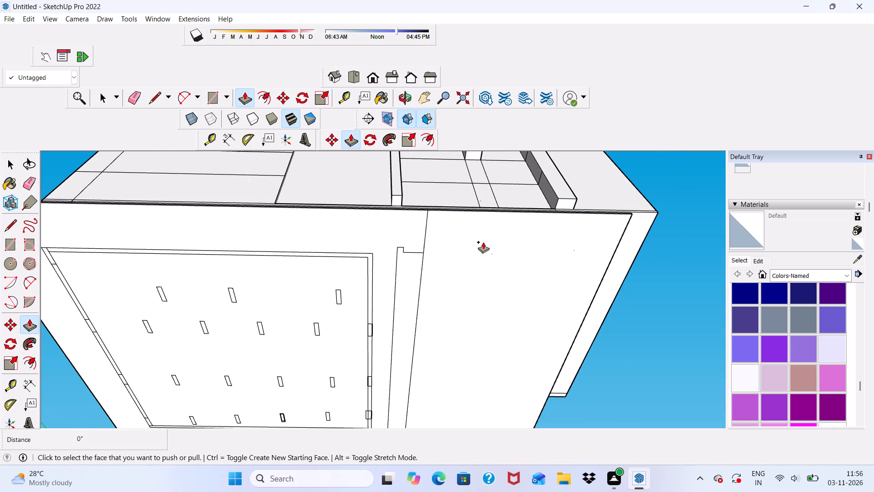
# Push/Pull the middle strip's flat segment just below the projecting part outward 2' 9".
pyautogui.moveTo(491, 172); pyautogui.dragTo(458, 293, button='middle')
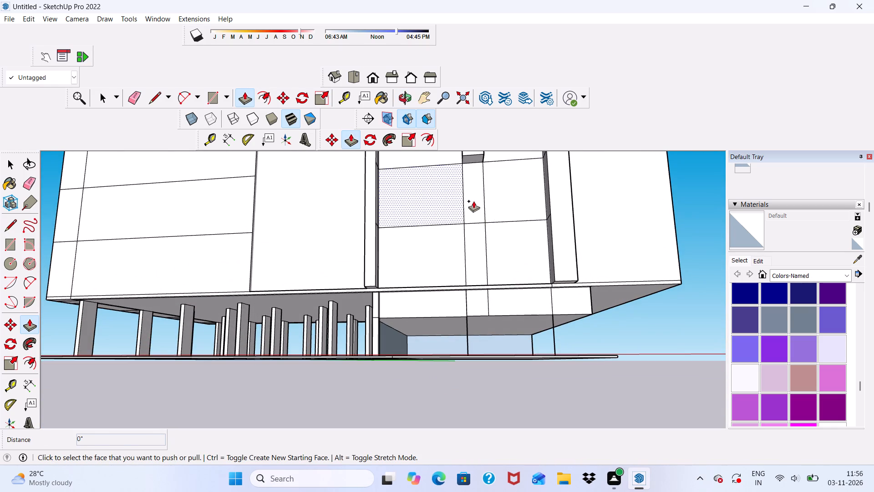
pyautogui.click(473, 199)
pyautogui.scroll(-4, 406, 254)
pyautogui.scroll(3, 450, 200)
pyautogui.scroll(-3, 450, 184)
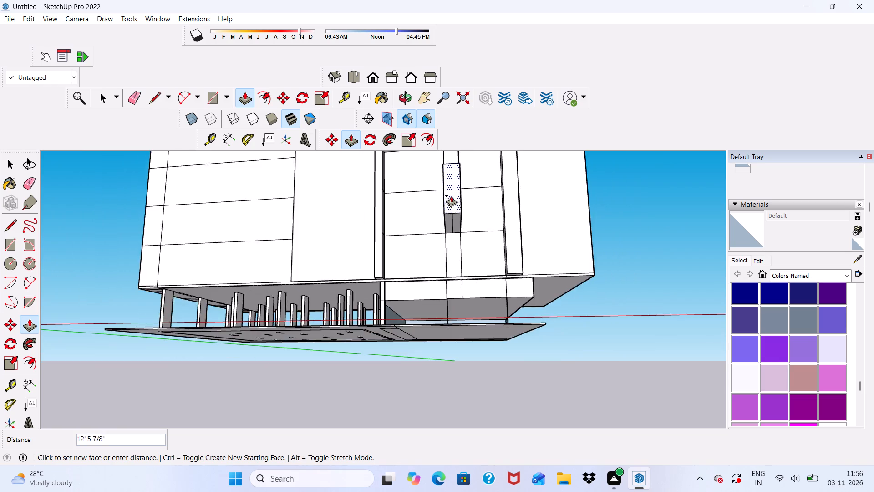
pyautogui.moveTo(454, 203); pyautogui.dragTo(445, 289, button='middle')
pyautogui.click(446, 256)
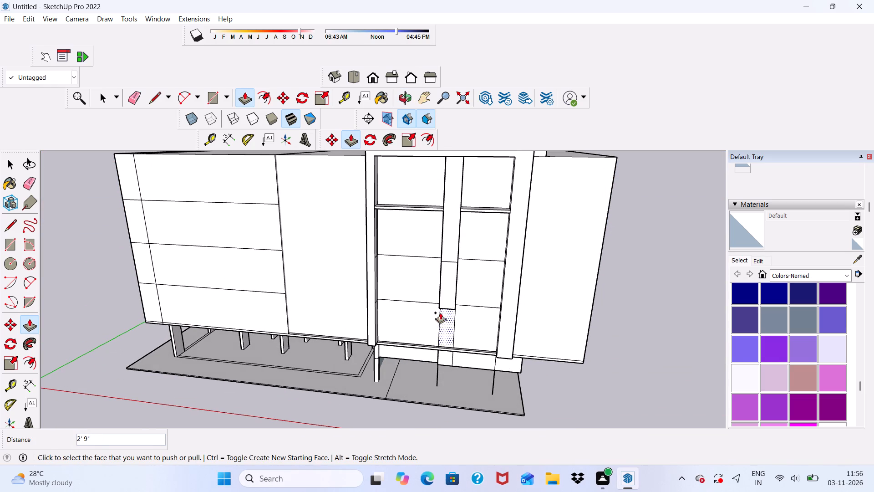
# Push/Pull the middle strip's lowest flat segment outward 7 9/16" and another 2' 1 7/16", level with the segment above.
pyautogui.scroll(4, 447, 324)
pyautogui.click(449, 327)
pyautogui.scroll(2, 456, 325)
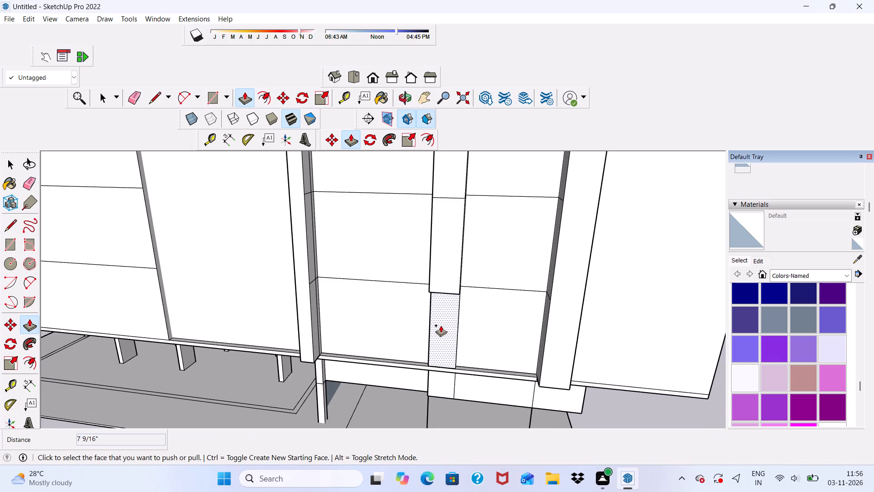
pyautogui.click(441, 325)
pyautogui.scroll(5, 440, 289)
pyautogui.click(440, 289)
# Examine the full-height middle strip and framed facade from close up, the front and the building's corner.
pyautogui.scroll(-2, 424, 305)
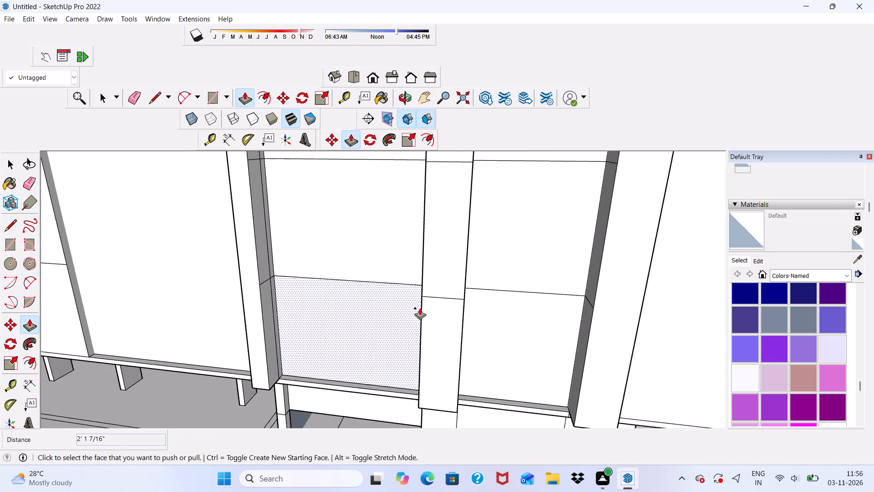
pyautogui.moveTo(434, 307); pyautogui.dragTo(476, 310, button='middle')
pyautogui.scroll(-2, 482, 261)
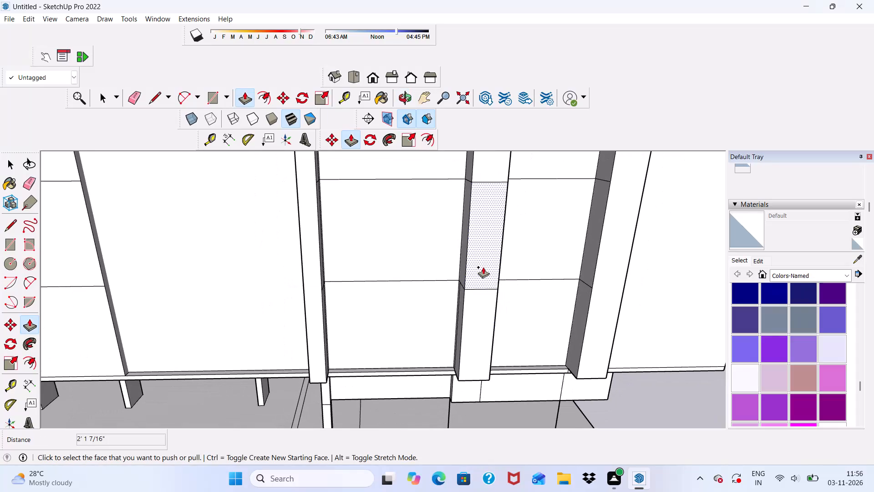
pyautogui.scroll(-4, 488, 277)
pyautogui.moveTo(490, 281); pyautogui.dragTo(473, 323, button='middle')
pyautogui.scroll(-2, 483, 245)
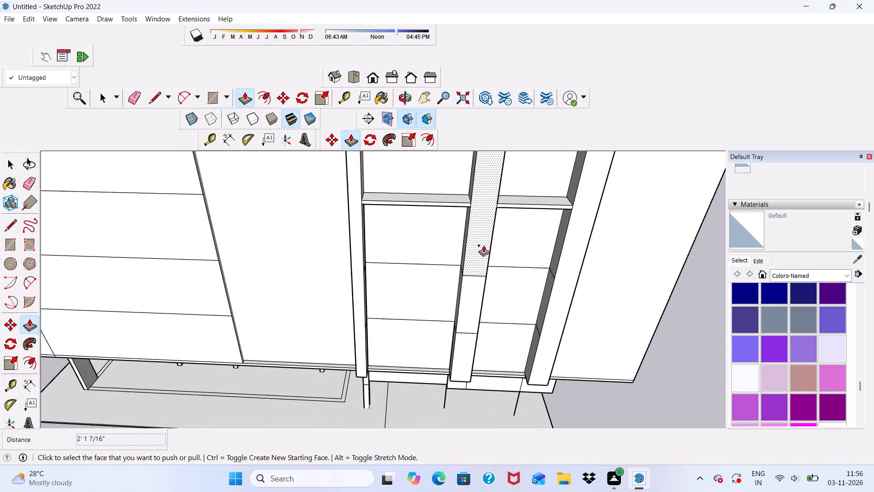
pyautogui.scroll(-3, 483, 245)
pyautogui.moveTo(477, 274); pyautogui.dragTo(467, 193, button='middle')
pyautogui.scroll(-6, 462, 250)
pyautogui.moveTo(452, 201); pyautogui.dragTo(495, 206, button='middle')
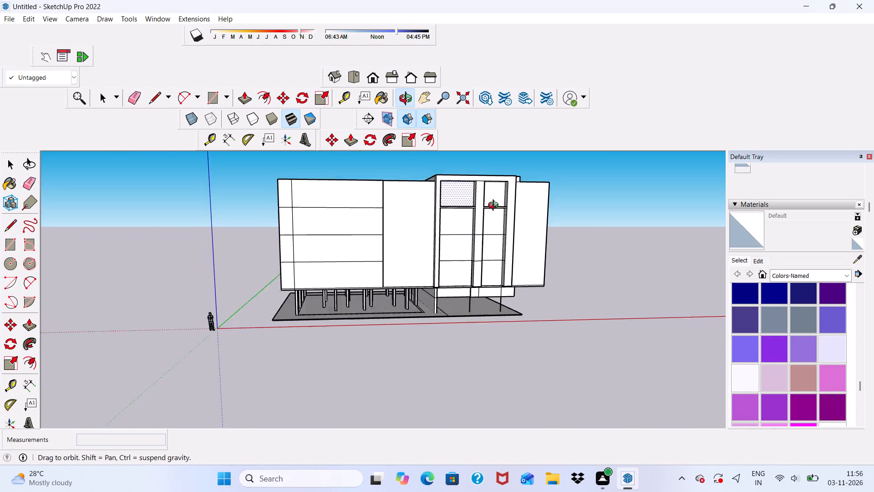
pyautogui.moveTo(495, 206); pyautogui.dragTo(518, 217, button='middle')
pyautogui.scroll(-2, 367, 208)
pyautogui.moveTo(414, 226); pyautogui.dragTo(341, 231, button='middle')
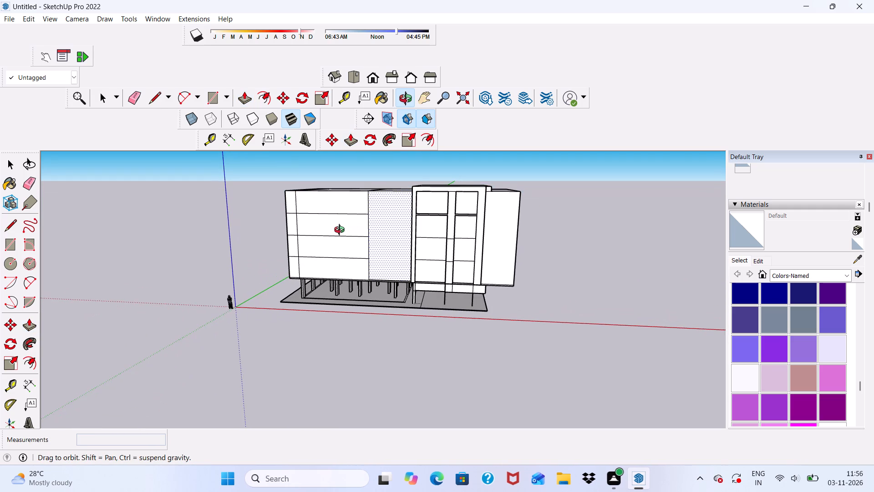
pyautogui.moveTo(341, 231); pyautogui.dragTo(464, 240, button='middle')
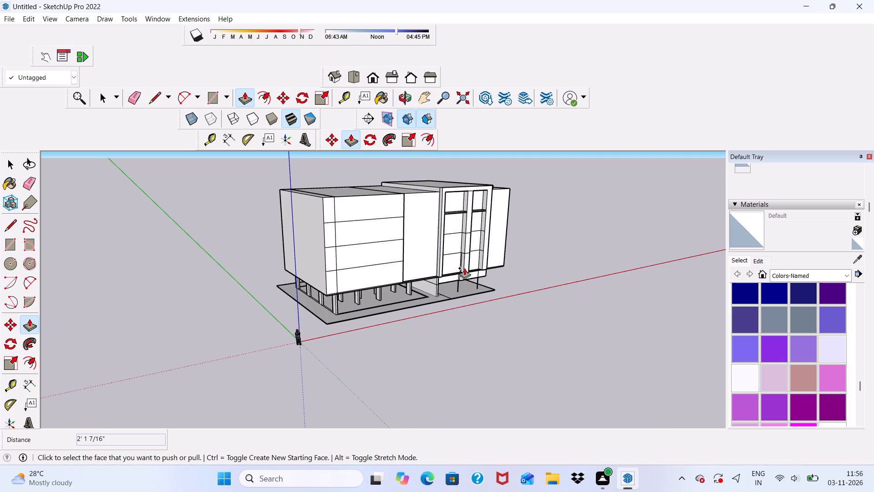
pyautogui.scroll(-2, 443, 195)
pyautogui.scroll(6, 481, 228)
pyautogui.moveTo(460, 236); pyautogui.dragTo(427, 258, button='middle')
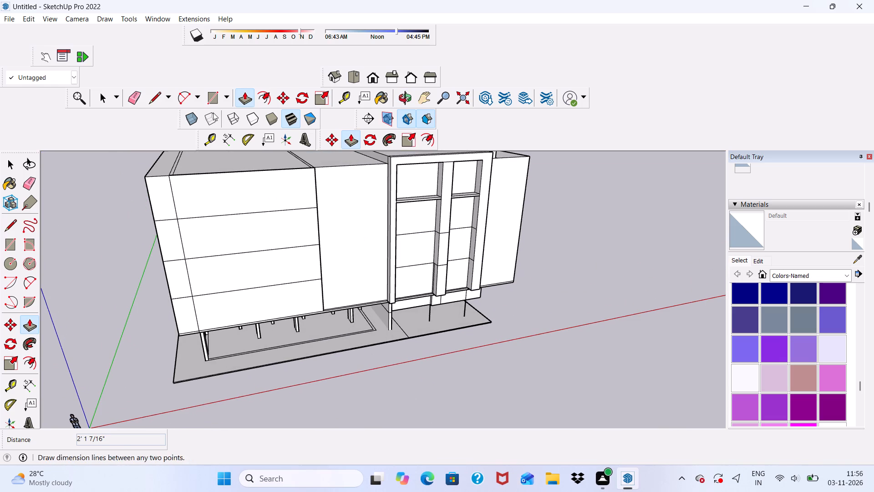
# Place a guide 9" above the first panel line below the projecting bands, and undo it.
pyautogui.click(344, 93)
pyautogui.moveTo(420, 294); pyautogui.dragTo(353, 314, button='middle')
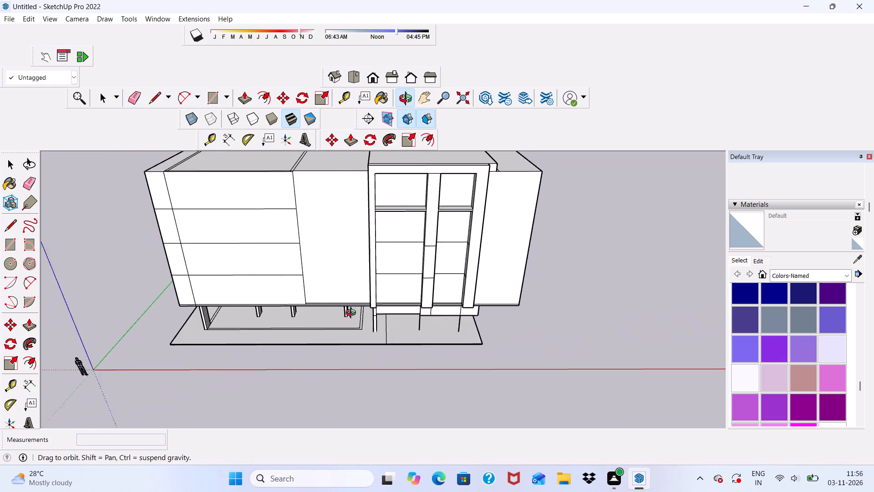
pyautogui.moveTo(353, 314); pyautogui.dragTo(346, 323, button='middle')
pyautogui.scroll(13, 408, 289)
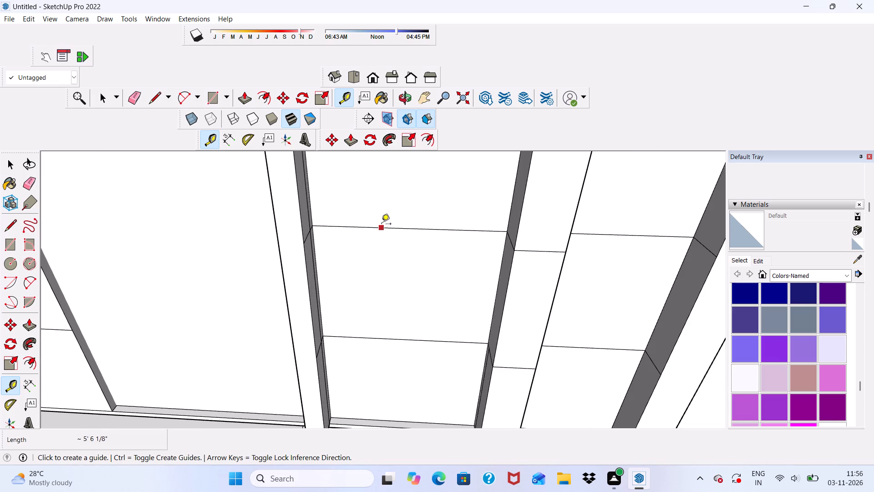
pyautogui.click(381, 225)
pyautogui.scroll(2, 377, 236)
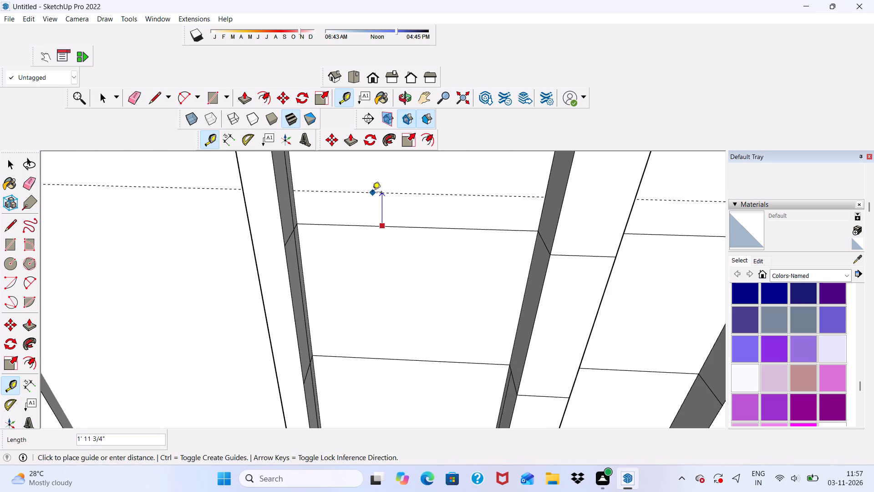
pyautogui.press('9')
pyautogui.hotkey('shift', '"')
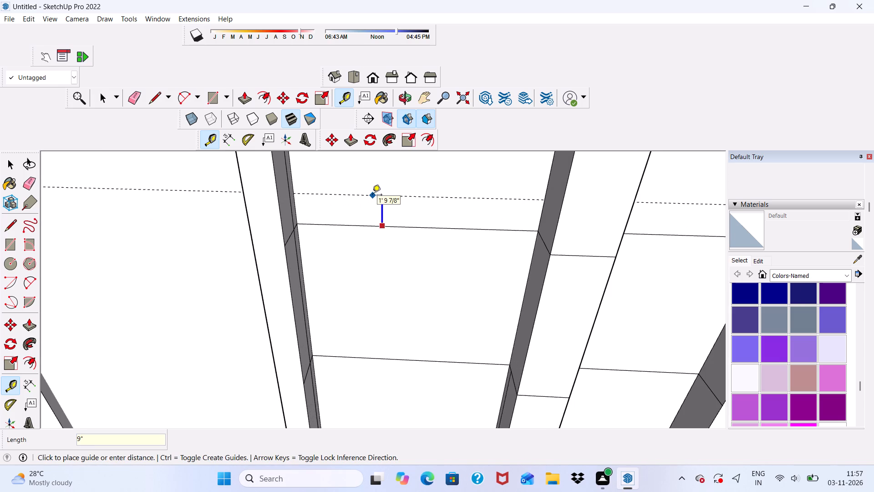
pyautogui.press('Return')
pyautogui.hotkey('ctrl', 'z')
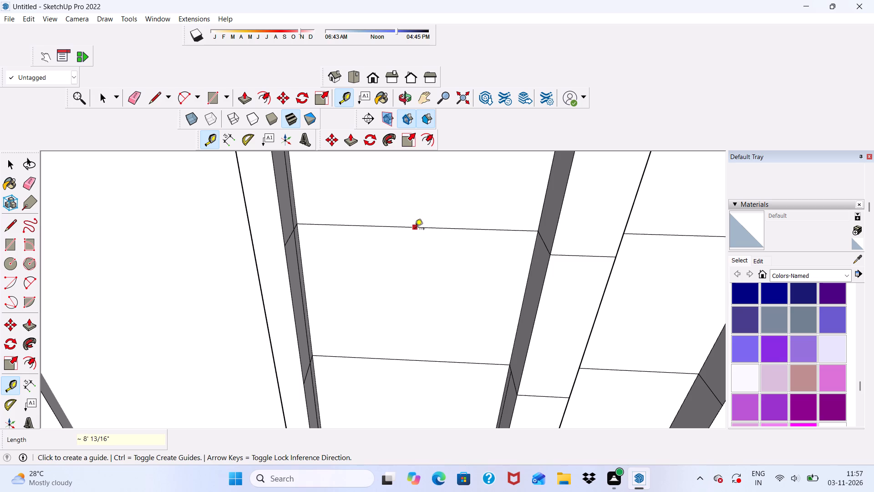
# Place a horizontal guide 6" above the first panel line below the projecting bands.
pyautogui.click(415, 230)
pyautogui.press('6')
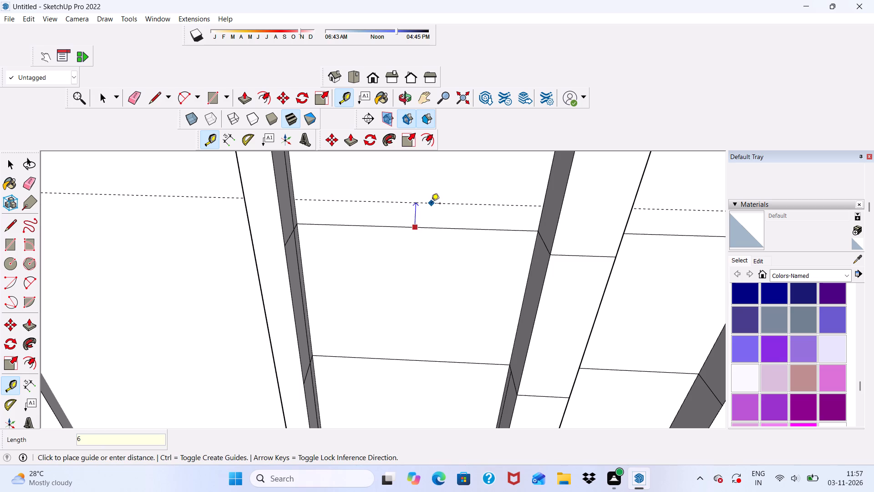
pyautogui.hotkey('shift', '"')
pyautogui.press('Return')
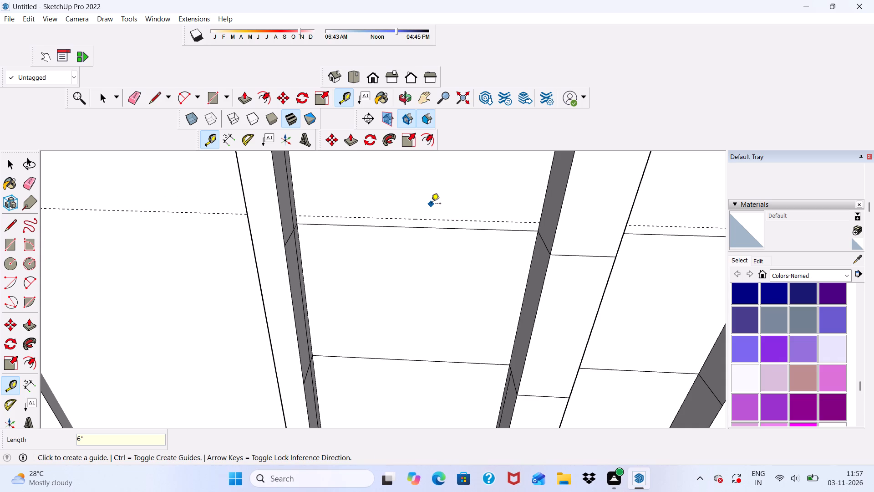
# Place a horizontal guide 6" above the lowest panel line of the framed facade.
pyautogui.scroll(-8, 494, 190)
pyautogui.moveTo(451, 289); pyautogui.dragTo(453, 270, button='middle')
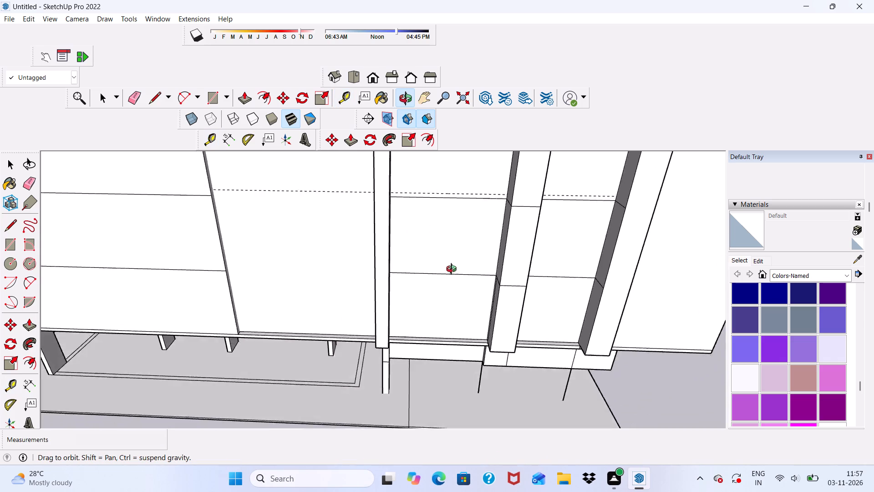
pyautogui.moveTo(453, 270); pyautogui.dragTo(431, 259, button='middle')
pyautogui.scroll(6, 429, 259)
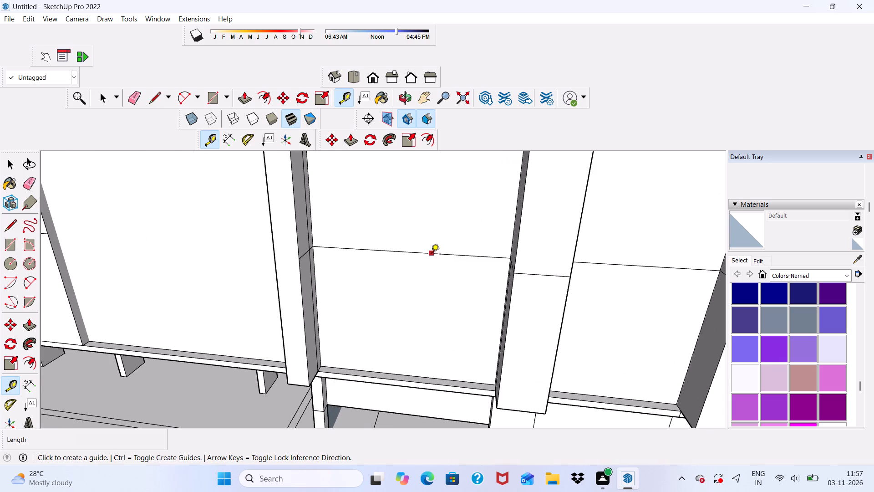
pyautogui.click(431, 255)
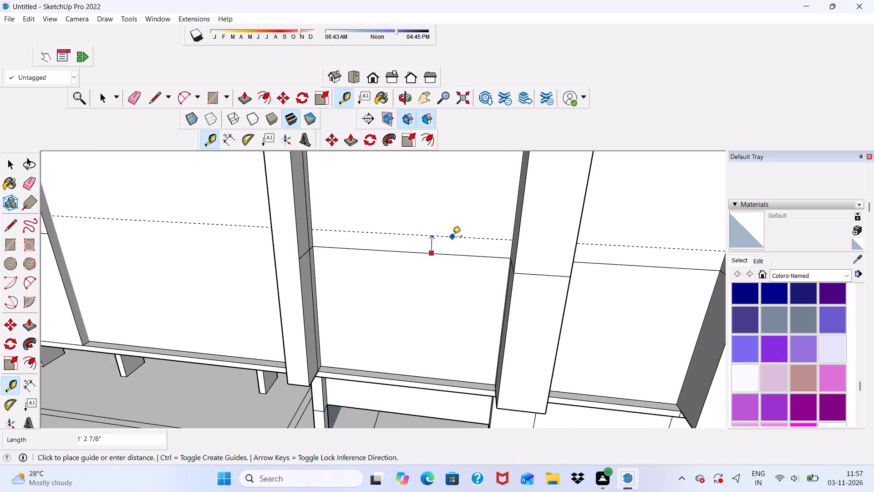
pyautogui.press('6')
pyautogui.hotkey('shift', '"')
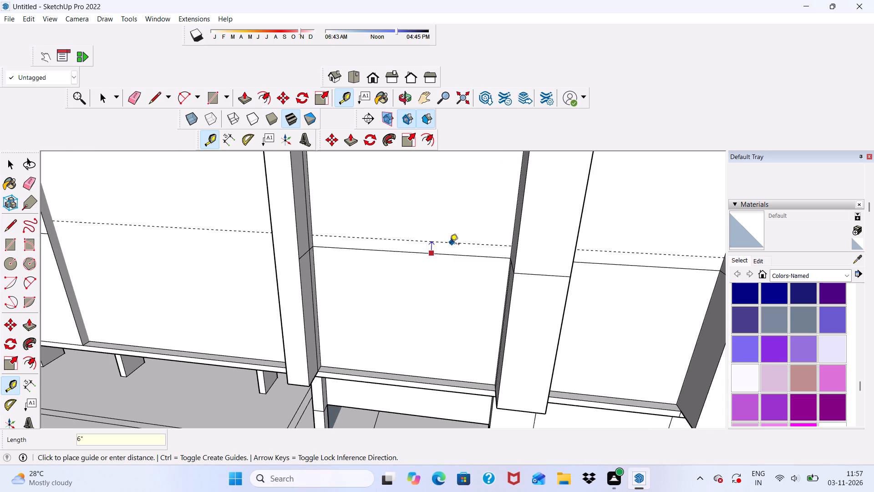
pyautogui.press('Return')
# Place a horizontal guide 6" above the bottom edge of the framed facade's recessed panel.
pyautogui.scroll(1, 446, 285)
pyautogui.scroll(-6, 452, 279)
pyautogui.moveTo(411, 320); pyautogui.dragTo(330, 329, button='middle')
pyautogui.scroll(8, 320, 339)
pyautogui.click(317, 347)
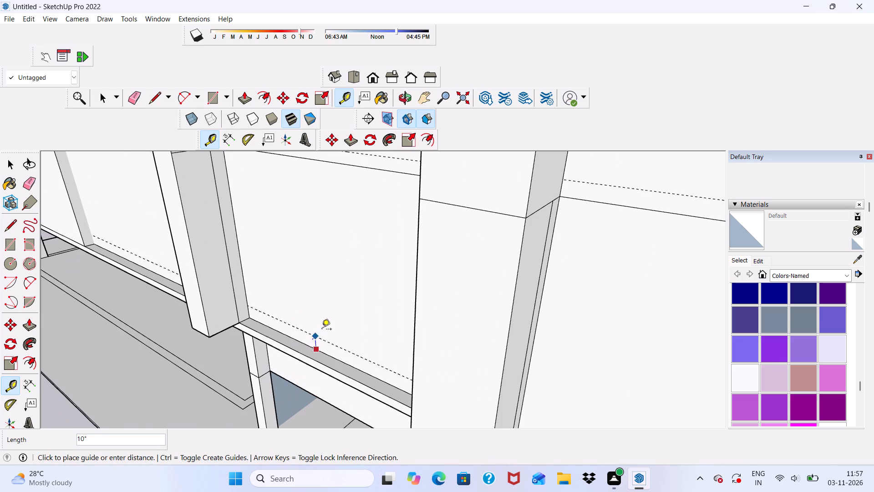
pyautogui.press('6')
pyautogui.hotkey('shift', '"')
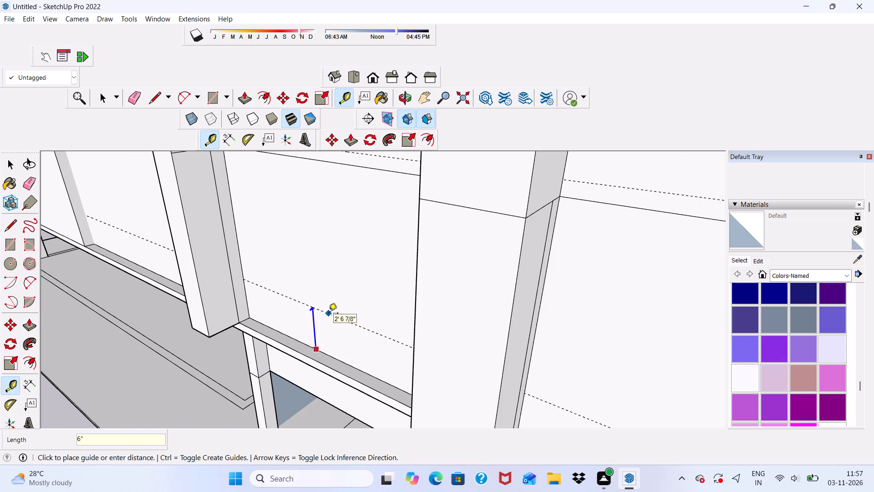
pyautogui.press('Return')
pyautogui.press('space')
pyautogui.scroll(-5, 287, 313)
pyautogui.moveTo(264, 323); pyautogui.dragTo(267, 323, button='middle')
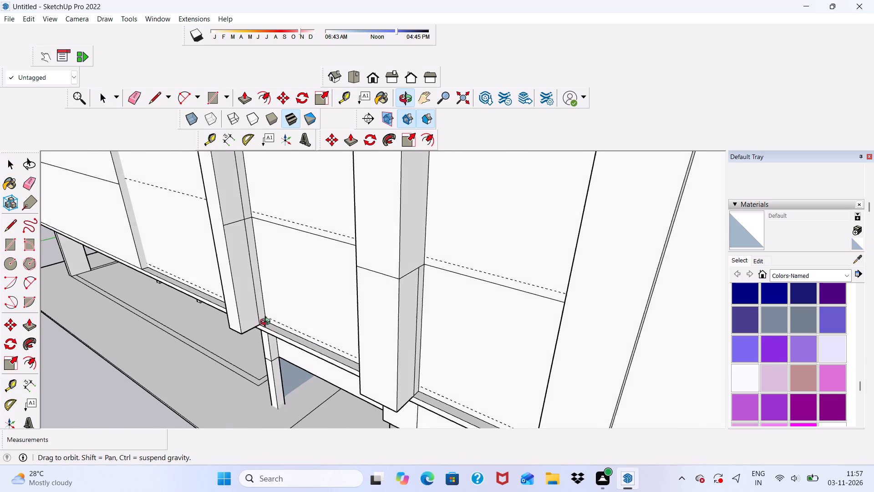
# Draw a line about 13' 7" long across the left bay, along the guide above the framed facade's lowest panel line.
pyautogui.moveTo(267, 323); pyautogui.dragTo(350, 318, button='middle')
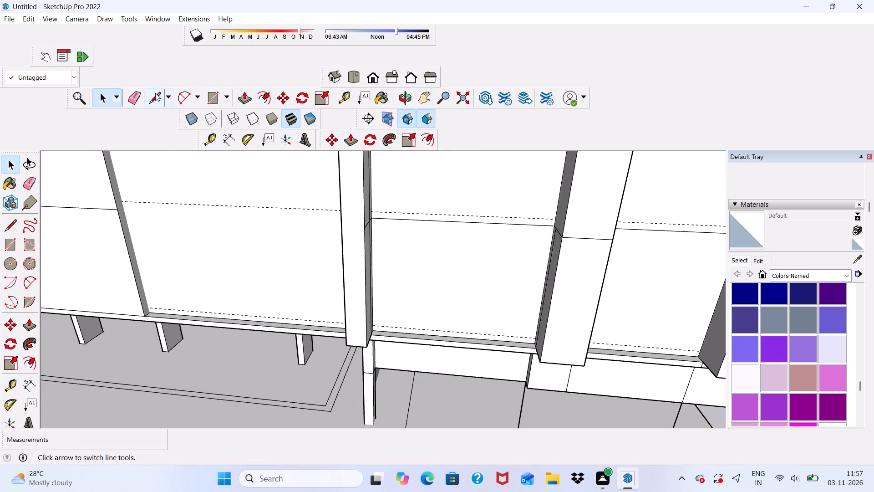
pyautogui.click(156, 96)
pyautogui.scroll(-4, 236, 159)
pyautogui.scroll(10, 363, 202)
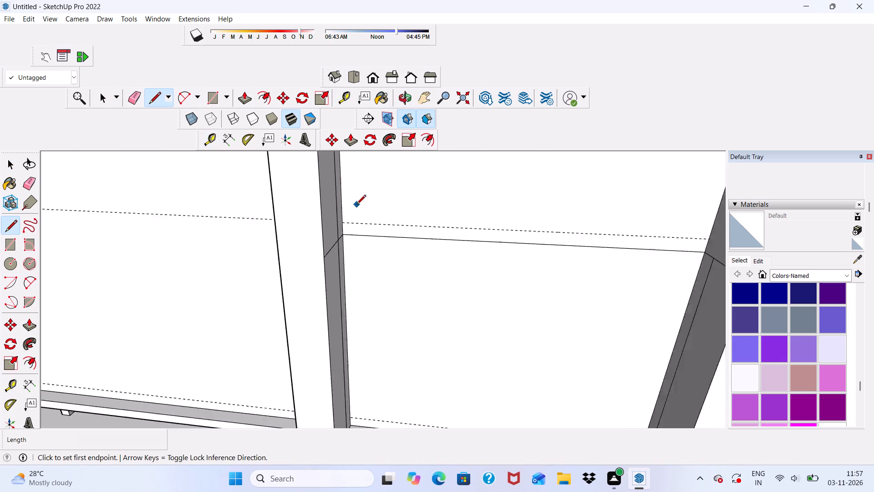
pyautogui.scroll(10, 352, 215)
pyautogui.click(336, 234)
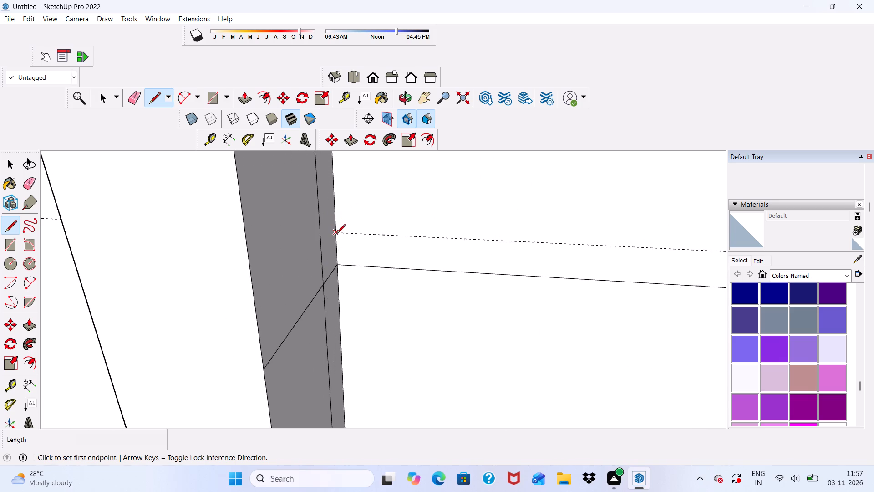
pyautogui.scroll(-5, 386, 230)
pyautogui.scroll(-11, 319, 214)
pyautogui.moveTo(452, 247); pyautogui.dragTo(490, 246, button='middle')
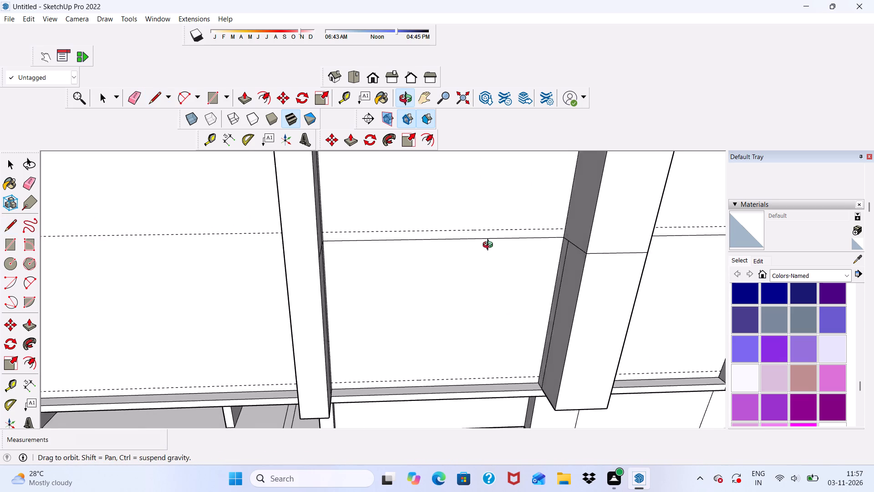
pyautogui.moveTo(490, 246); pyautogui.dragTo(503, 244, button='middle')
pyautogui.scroll(10, 546, 223)
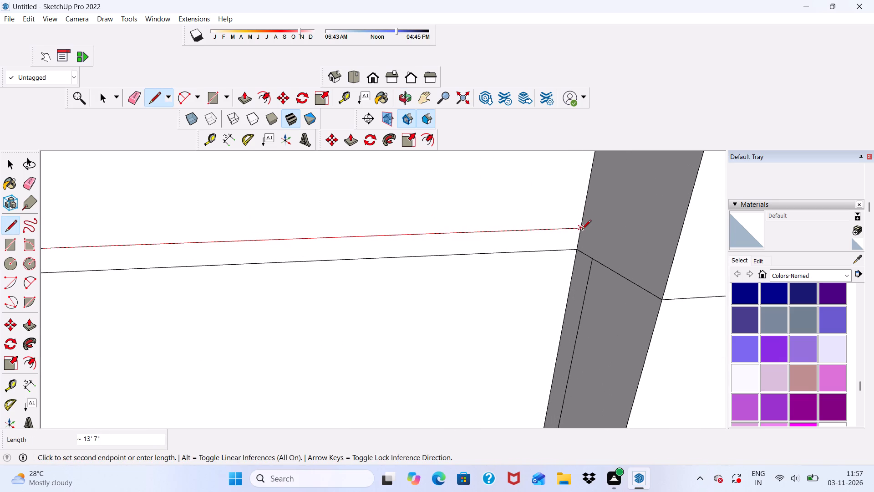
pyautogui.click(582, 230)
# Draw a matching line across the right bay, along the same guide above the lowest panel line.
pyautogui.scroll(-6, 242, 225)
pyautogui.scroll(-6, 84, 299)
pyautogui.scroll(1, 299, 309)
pyautogui.moveTo(299, 309); pyautogui.dragTo(193, 293, button='middle')
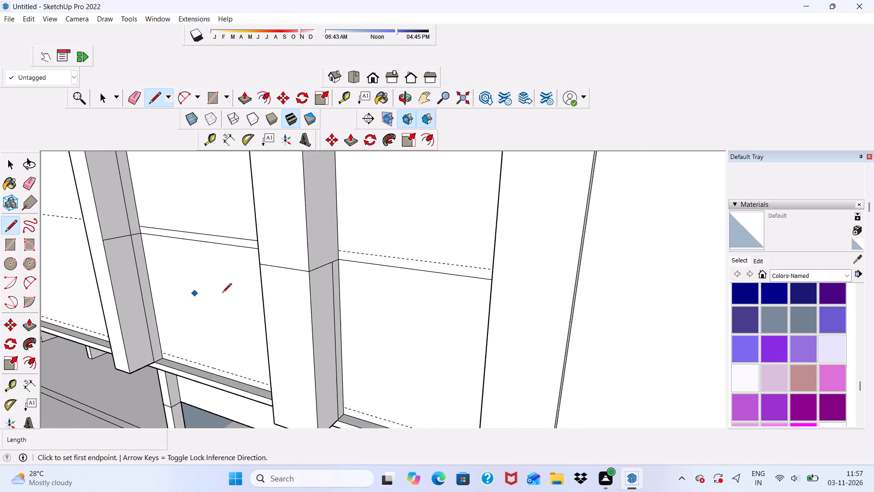
pyautogui.scroll(6, 336, 254)
pyautogui.click(341, 249)
pyautogui.scroll(-3, 455, 273)
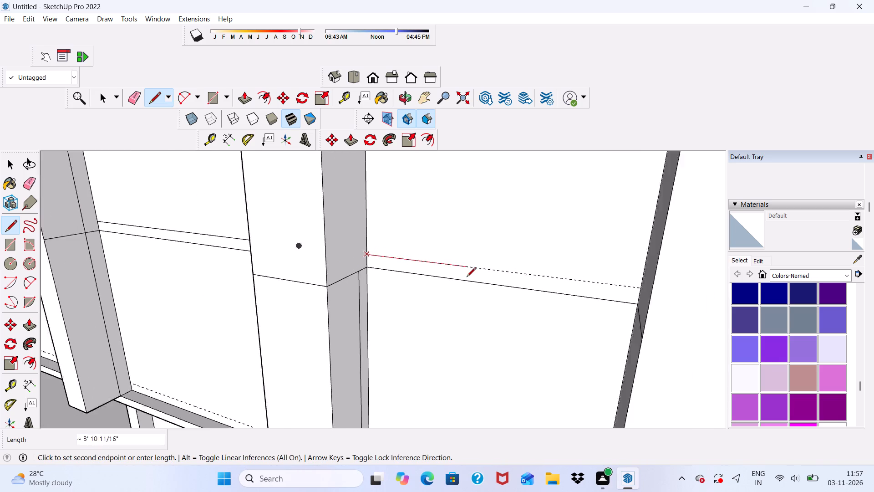
pyautogui.scroll(-2, 467, 277)
pyautogui.scroll(-5, 247, 243)
pyautogui.moveTo(317, 278); pyautogui.dragTo(376, 278, button='middle')
pyautogui.scroll(6, 428, 272)
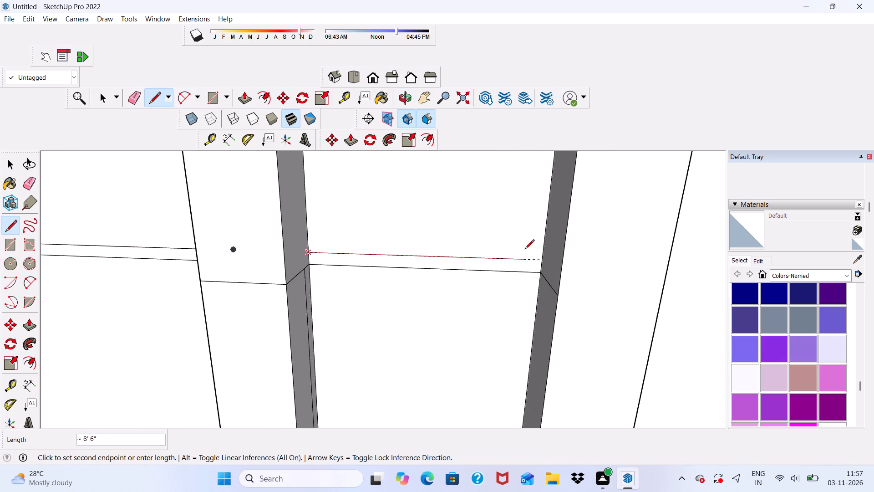
pyautogui.scroll(4, 525, 250)
pyautogui.click(545, 266)
# Draw a line about 25' 11 3/8" long across both bays, along the guide above the recessed panel's bottom edge.
pyautogui.scroll(-12, 251, 209)
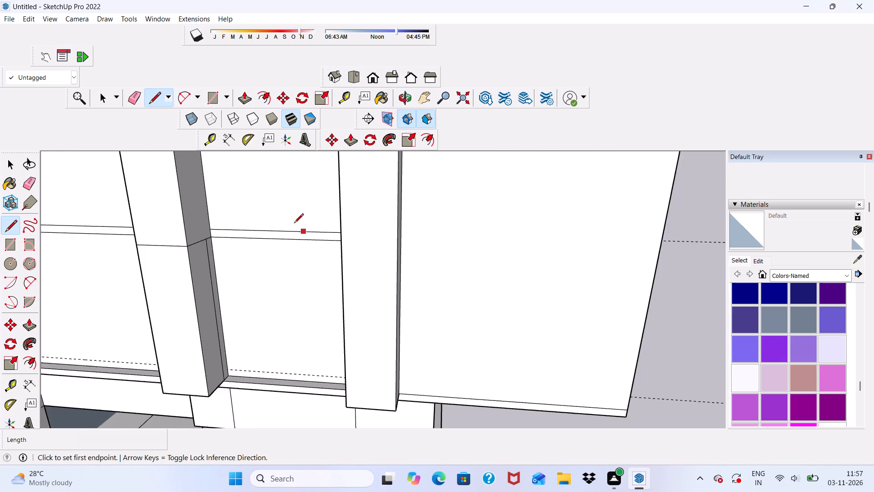
pyautogui.scroll(-5, 294, 224)
pyautogui.scroll(17, 139, 309)
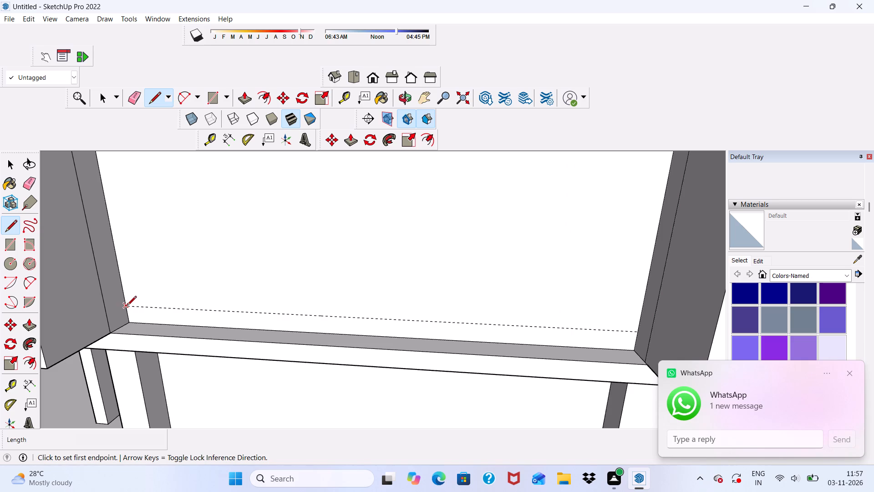
pyautogui.click(127, 306)
pyautogui.scroll(-17, 151, 311)
pyautogui.scroll(12, 389, 305)
pyautogui.moveTo(416, 311); pyautogui.dragTo(458, 309, button='middle')
pyautogui.scroll(5, 495, 311)
pyautogui.scroll(-3, 440, 307)
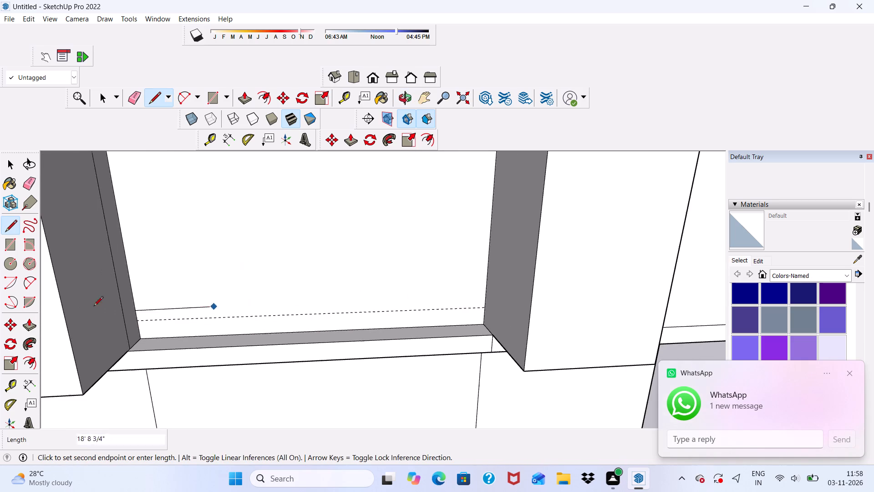
pyautogui.scroll(4, 499, 312)
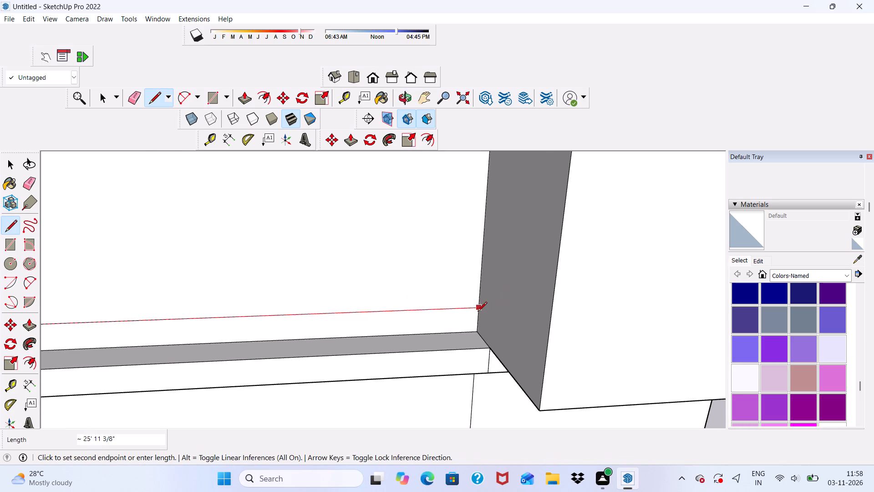
pyautogui.click(478, 312)
# Erase the leftover vertical edges on the middle strip's side faces and the short edge on its underside.
pyautogui.scroll(-10, 463, 276)
pyautogui.moveTo(433, 311); pyautogui.dragTo(325, 300, button='middle')
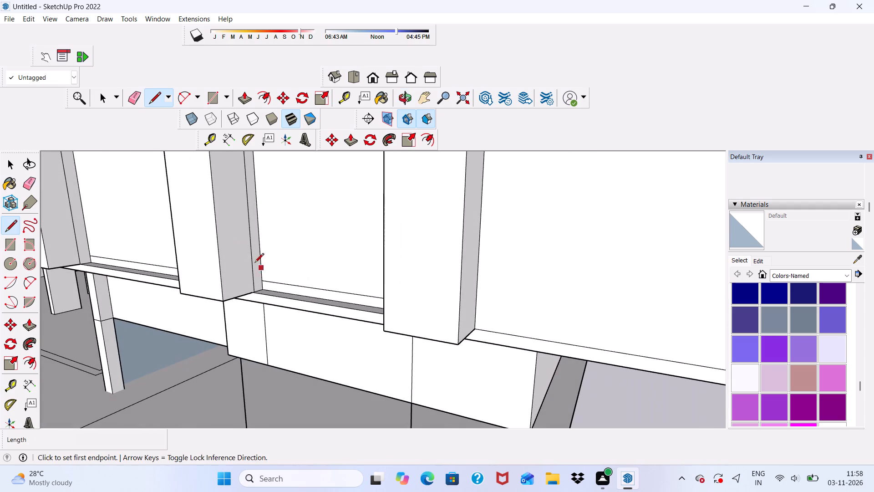
pyautogui.click(133, 96)
pyautogui.scroll(3, 252, 220)
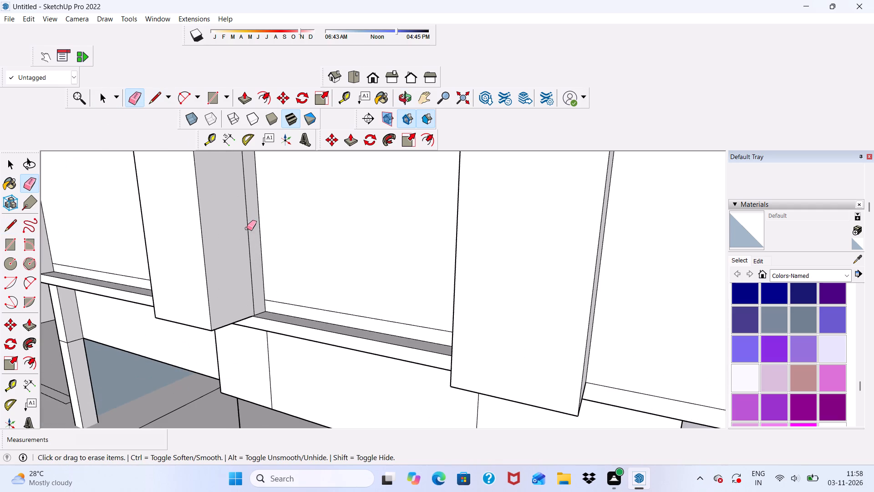
pyautogui.moveTo(247, 228); pyautogui.dragTo(250, 234)
pyautogui.scroll(-3, 248, 240)
pyautogui.moveTo(237, 258); pyautogui.dragTo(488, 231, button='middle')
pyautogui.moveTo(401, 251); pyautogui.dragTo(407, 253)
pyautogui.scroll(-4, 407, 250)
pyautogui.moveTo(425, 279); pyautogui.dragTo(266, 153, button='middle')
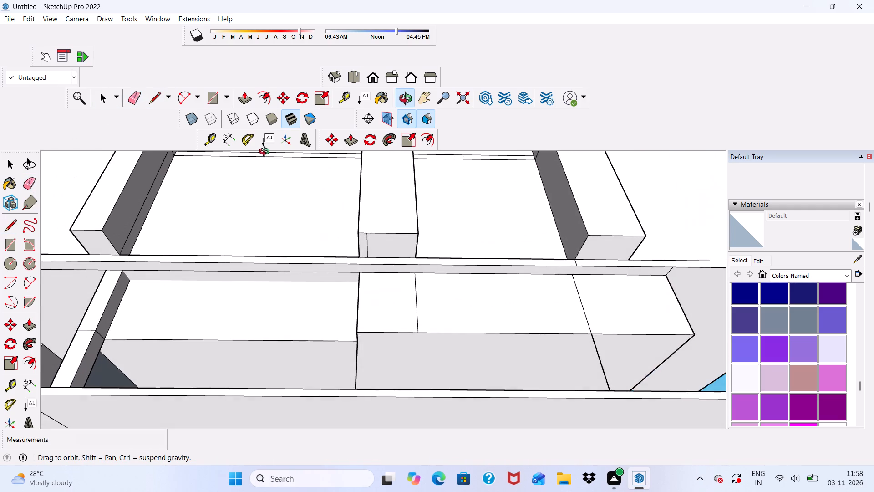
pyautogui.moveTo(266, 153); pyautogui.dragTo(245, 185, button='middle')
pyautogui.scroll(4, 347, 235)
pyautogui.moveTo(362, 275); pyautogui.dragTo(367, 274)
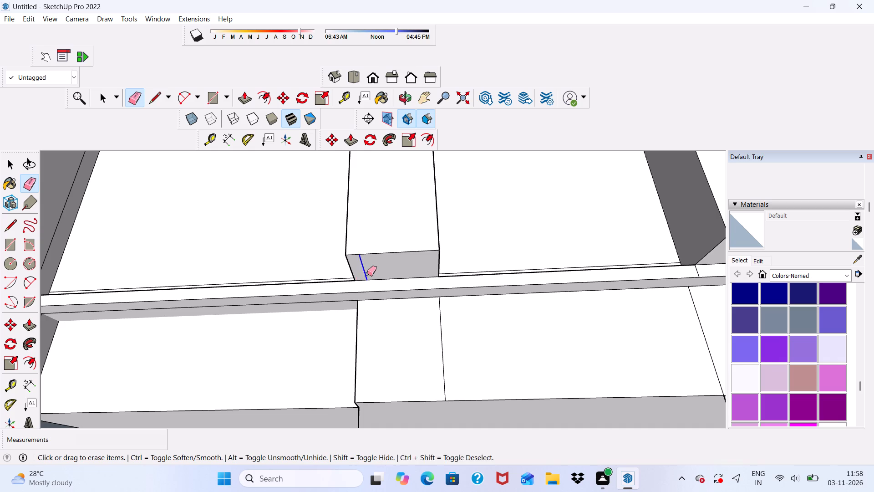
pyautogui.moveTo(367, 274); pyautogui.dragTo(371, 268)
# Push/Pull the left bay's bottom band outward 2' 9" to the front of the middle strip.
pyautogui.scroll(-4, 369, 256)
pyautogui.moveTo(367, 267); pyautogui.dragTo(353, 370, button='middle')
pyautogui.press('space')
pyautogui.scroll(4, 271, 294)
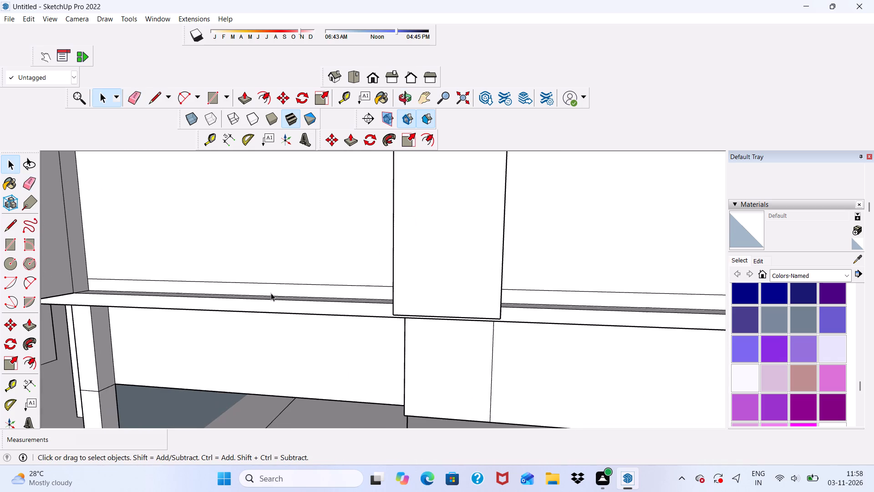
pyautogui.scroll(1, 271, 293)
pyautogui.click(271, 290)
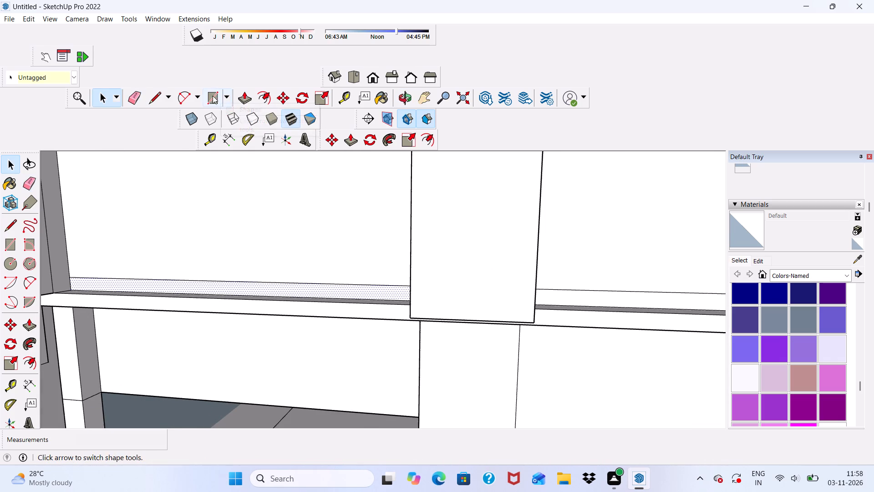
pyautogui.click(246, 98)
pyautogui.click(214, 285)
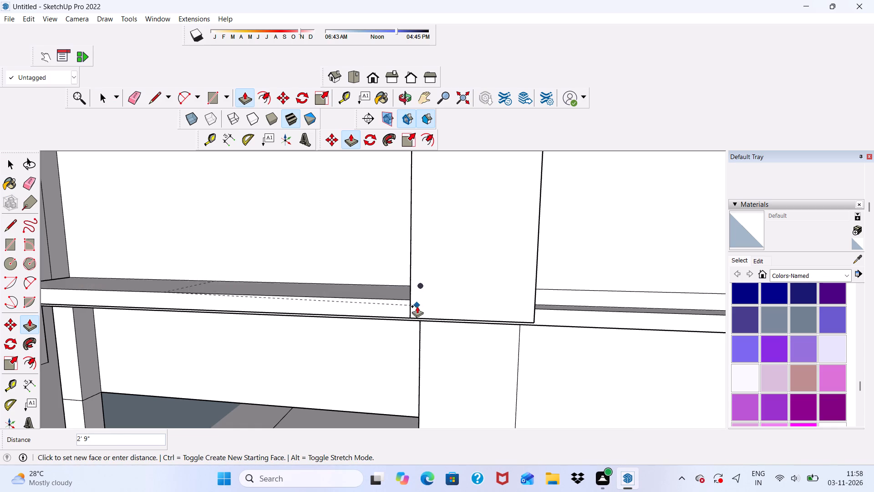
pyautogui.scroll(1, 417, 306)
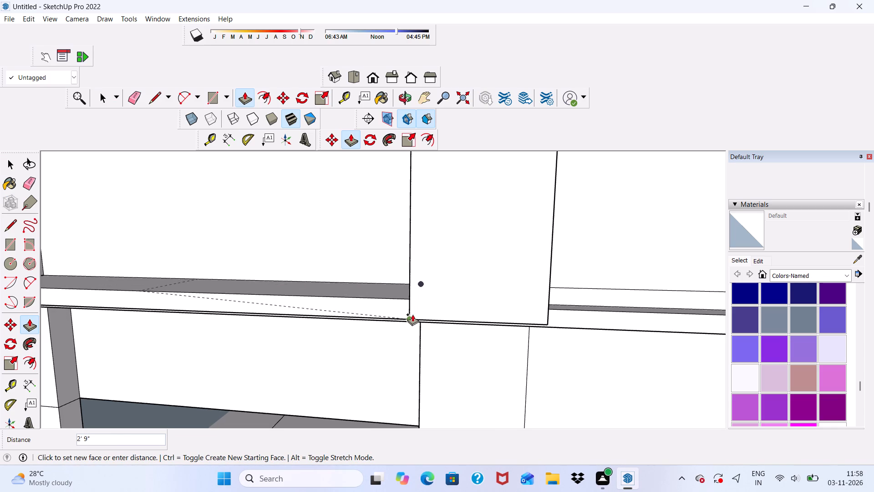
pyautogui.moveTo(412, 314); pyautogui.dragTo(412, 309)
# Push/Pull the right bay's bottom band outward 2' 9" to the front of the middle strip.
pyautogui.scroll(-6, 376, 270)
pyautogui.moveTo(380, 282); pyautogui.dragTo(238, 294, button='middle')
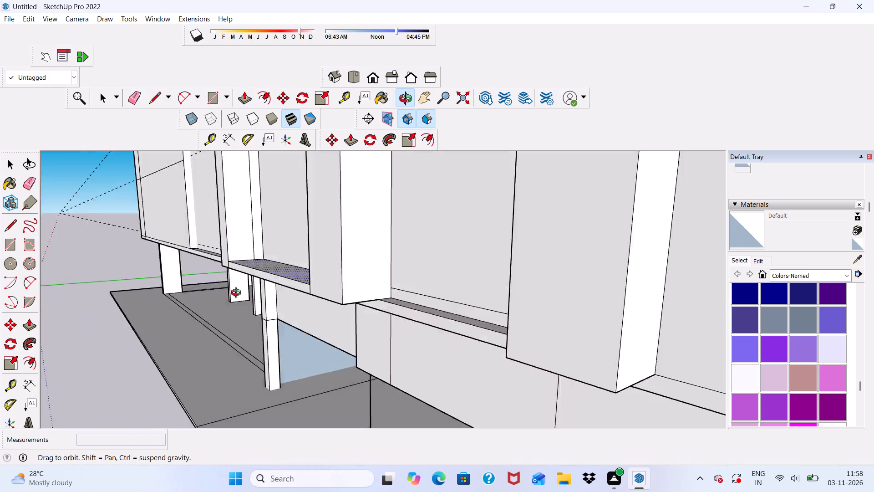
pyautogui.moveTo(238, 294); pyautogui.dragTo(306, 307, button='middle')
pyautogui.scroll(6, 432, 305)
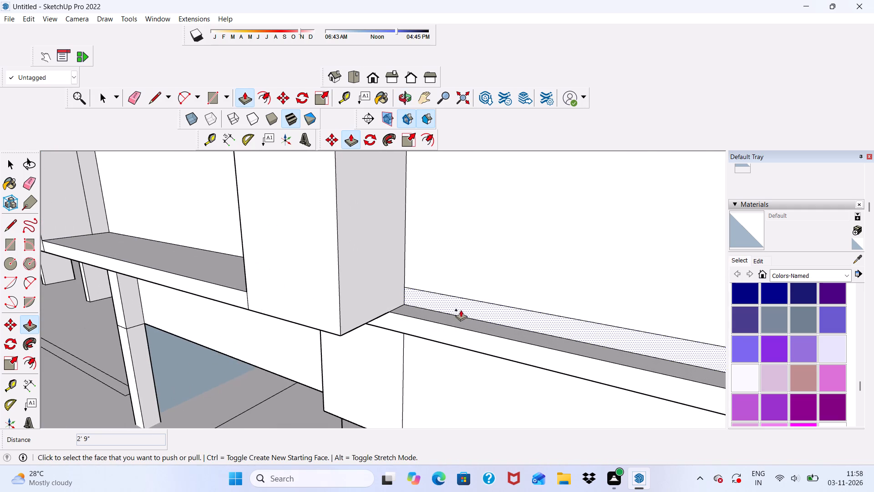
pyautogui.click(460, 309)
pyautogui.click(338, 291)
pyautogui.scroll(-7, 287, 306)
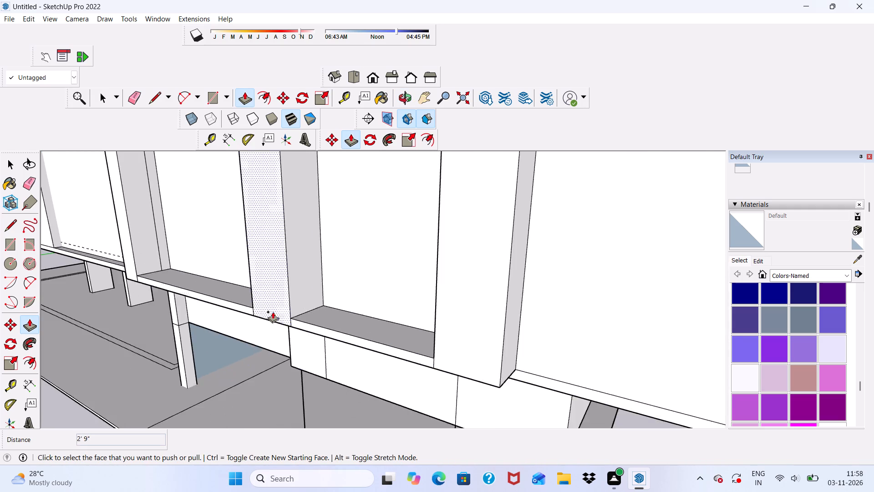
pyautogui.scroll(-5, 273, 312)
pyautogui.scroll(1, 208, 318)
pyautogui.moveTo(208, 318); pyautogui.dragTo(332, 322, button='middle')
pyautogui.scroll(-9, 353, 309)
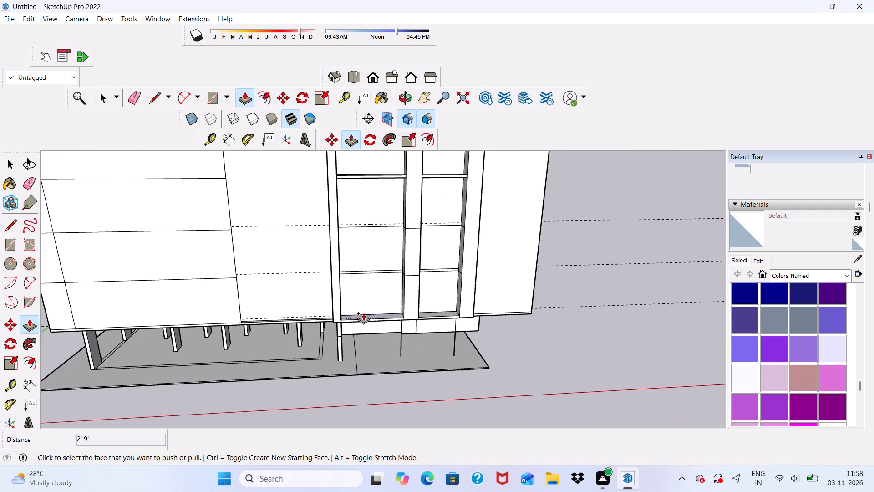
pyautogui.moveTo(358, 307); pyautogui.dragTo(321, 335, button='middle')
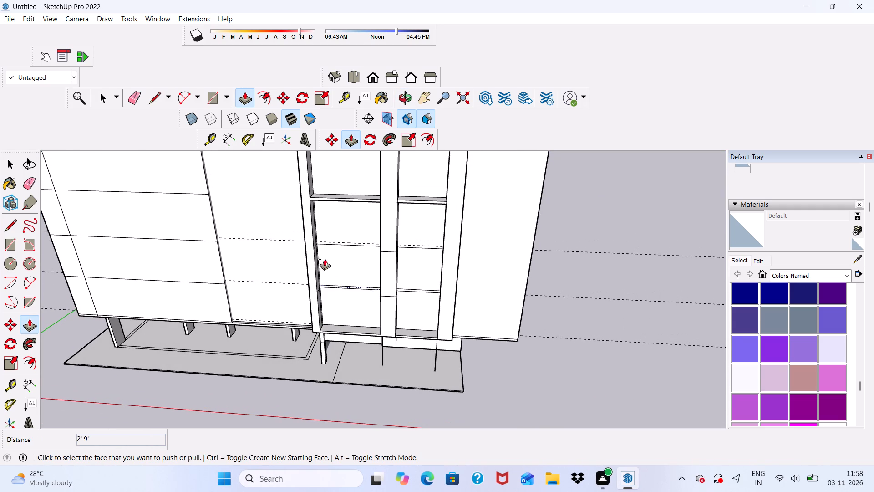
pyautogui.press('space')
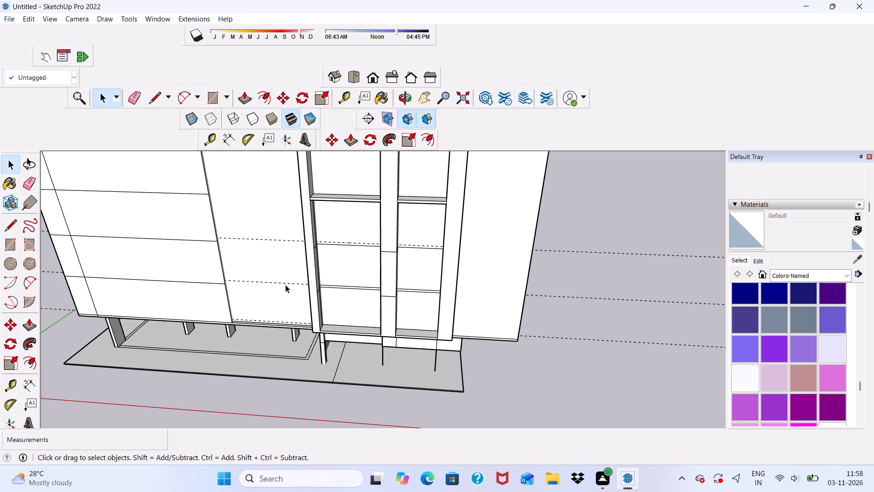
# Draw a line about 25' 11 3/8" long across both bays, along the guide above the first panel line below the projecting bands.
pyautogui.scroll(-3, 253, 312)
pyautogui.moveTo(302, 271); pyautogui.dragTo(279, 230, button='middle')
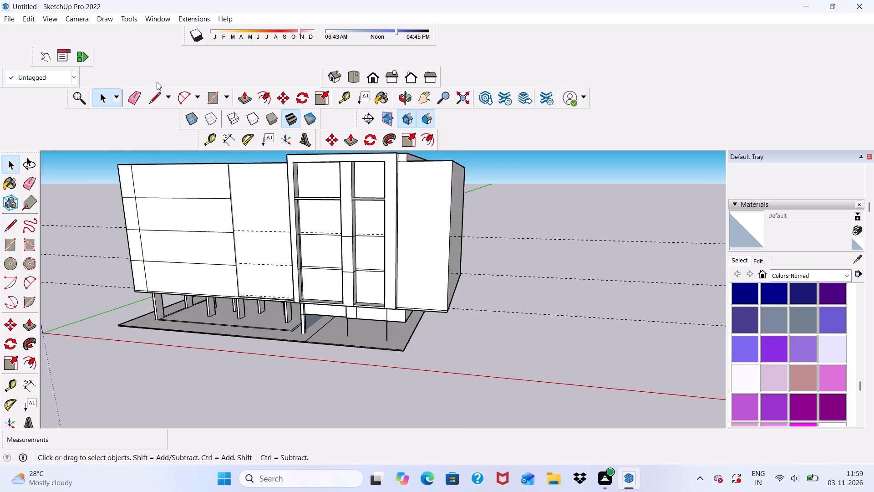
pyautogui.click(155, 97)
pyautogui.scroll(2, 307, 229)
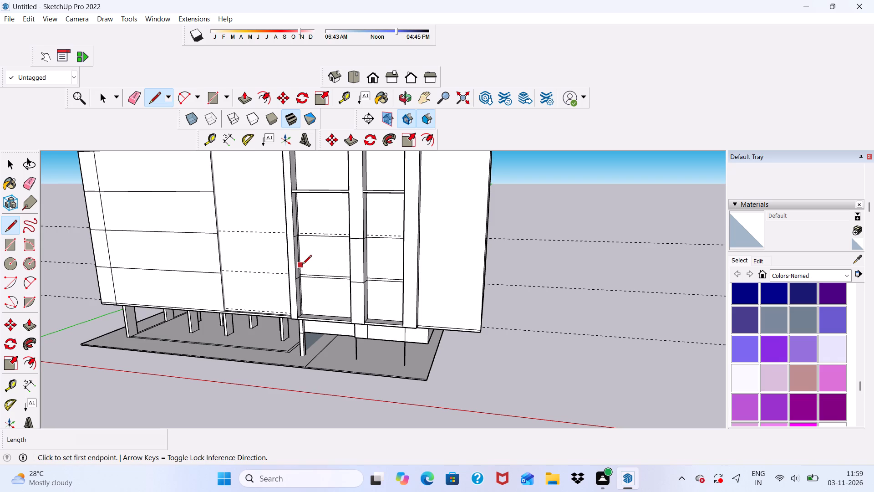
pyautogui.scroll(9, 302, 265)
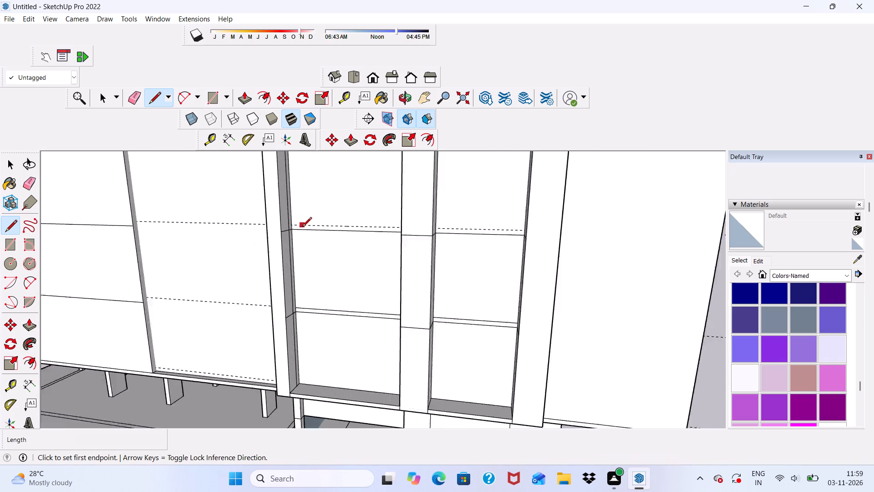
pyautogui.scroll(3, 302, 227)
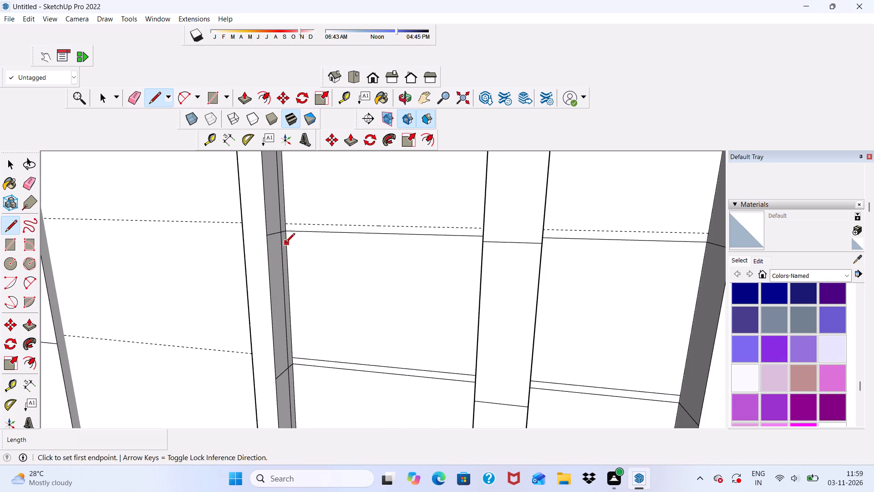
pyautogui.scroll(3, 272, 241)
pyautogui.scroll(5, 305, 211)
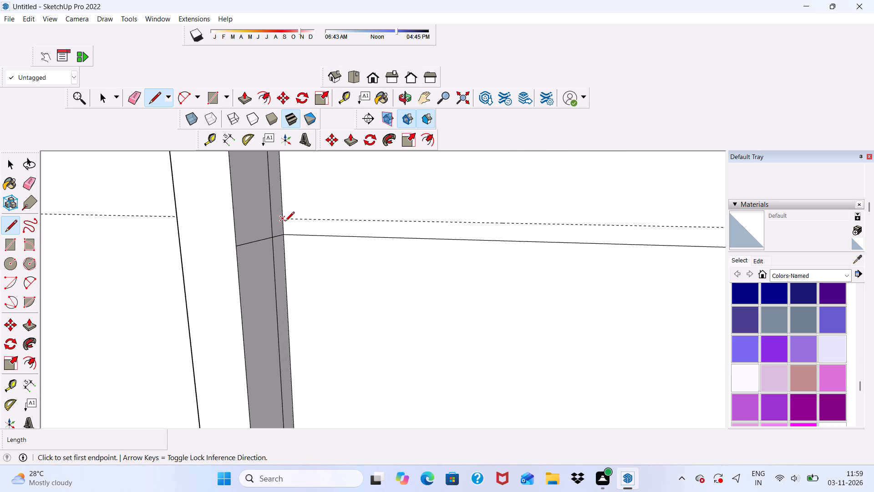
pyautogui.click(285, 222)
pyautogui.scroll(-6, 400, 225)
pyautogui.scroll(-10, 291, 229)
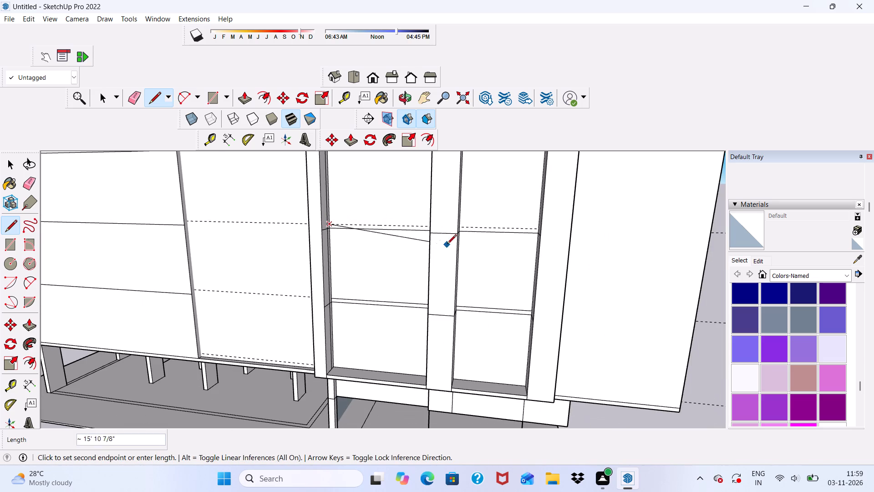
pyautogui.scroll(-4, 0, 218)
pyautogui.scroll(2, 407, 259)
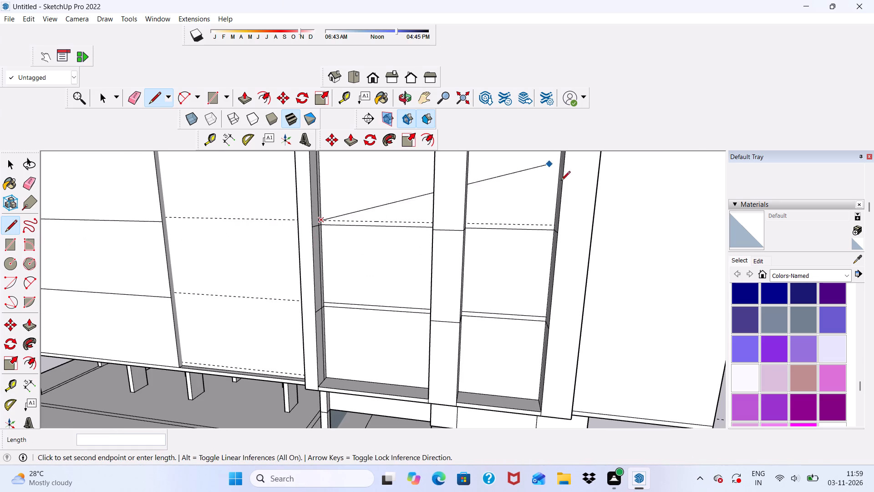
pyautogui.scroll(-2, 506, 327)
pyautogui.scroll(5, 457, 212)
pyautogui.moveTo(492, 241); pyautogui.dragTo(554, 235, button='middle')
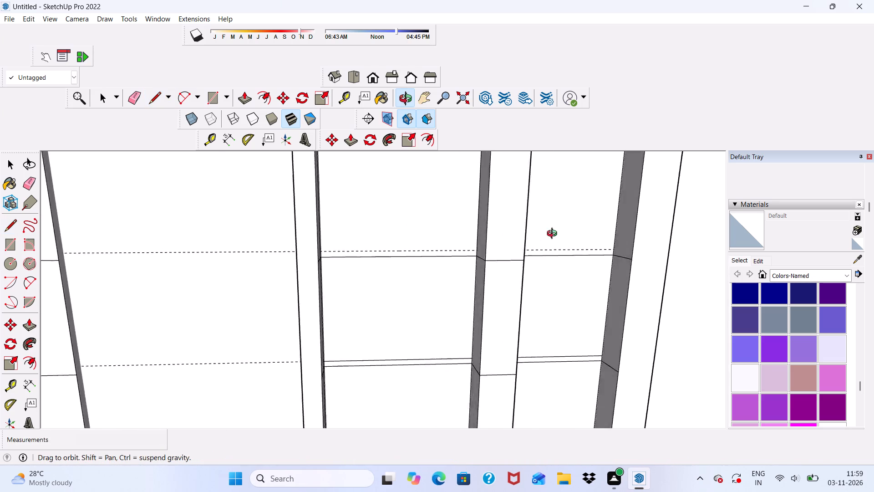
pyautogui.moveTo(554, 235); pyautogui.dragTo(593, 236, button='middle')
pyautogui.scroll(9, 602, 235)
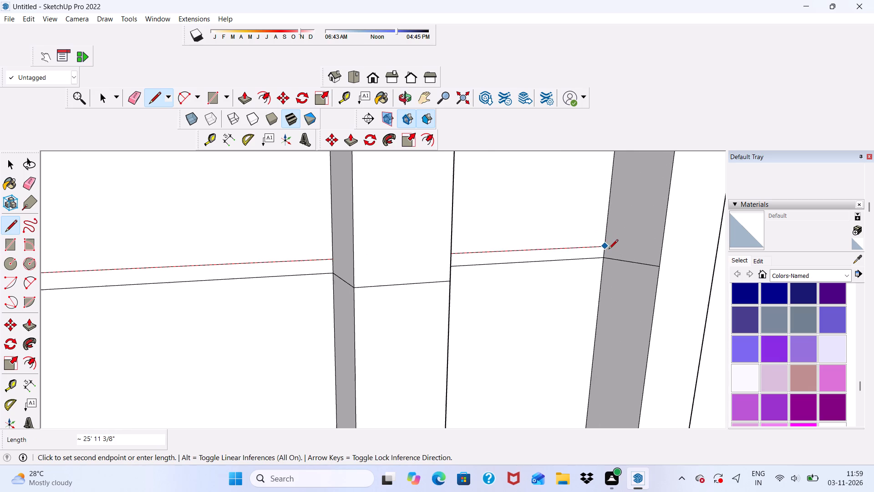
pyautogui.click(609, 250)
pyautogui.scroll(-4, 569, 248)
pyautogui.moveTo(569, 258); pyautogui.dragTo(475, 245, button='middle')
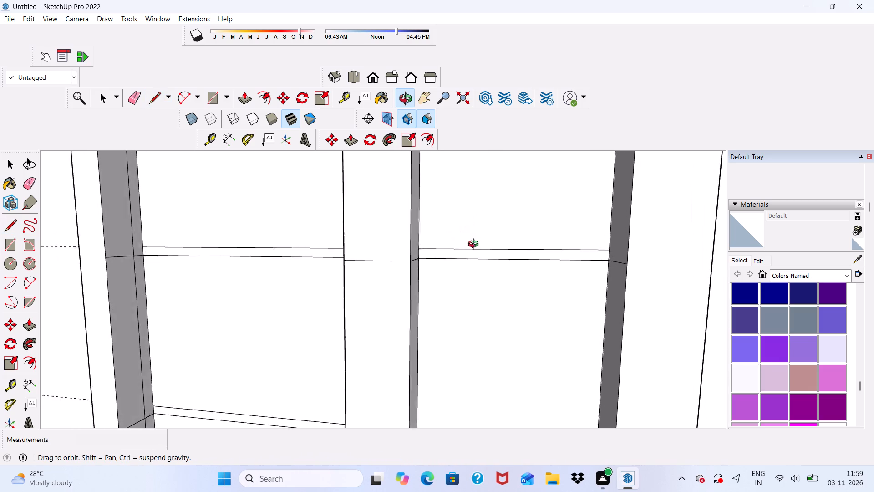
pyautogui.moveTo(475, 245); pyautogui.dragTo(532, 255, button='middle')
pyautogui.scroll(-5, 522, 252)
pyautogui.moveTo(520, 265); pyautogui.dragTo(547, 224, button='middle')
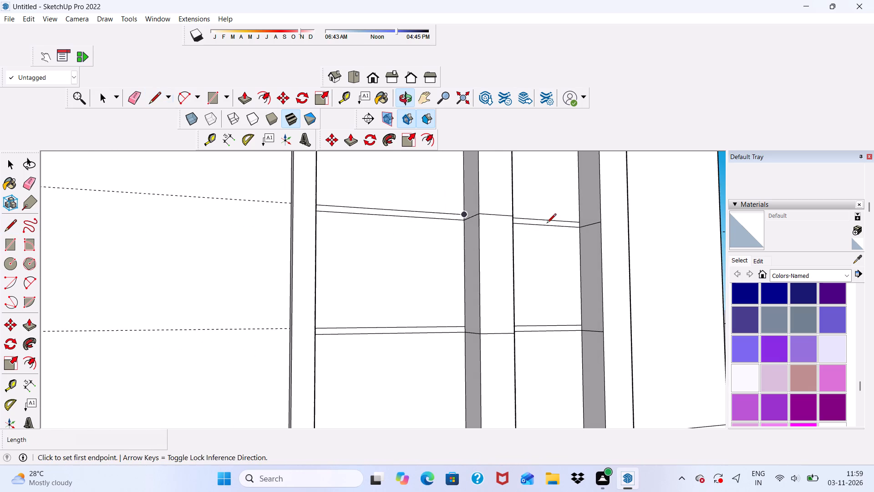
pyautogui.press('space')
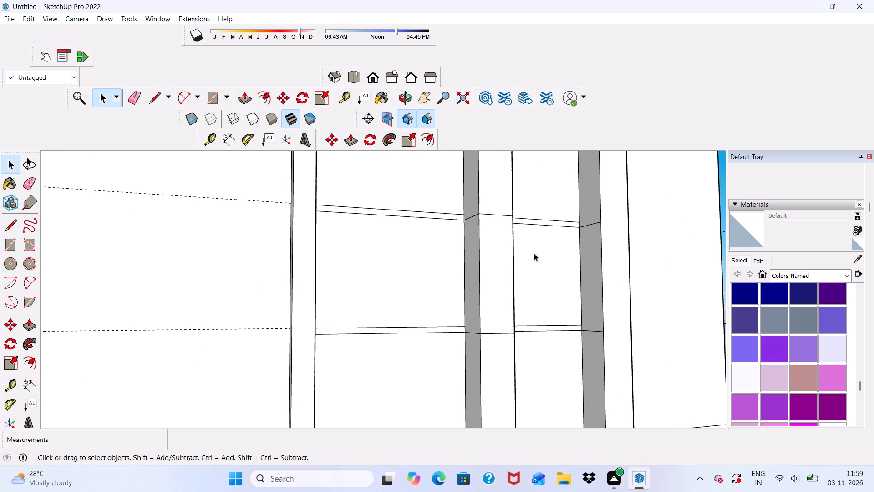
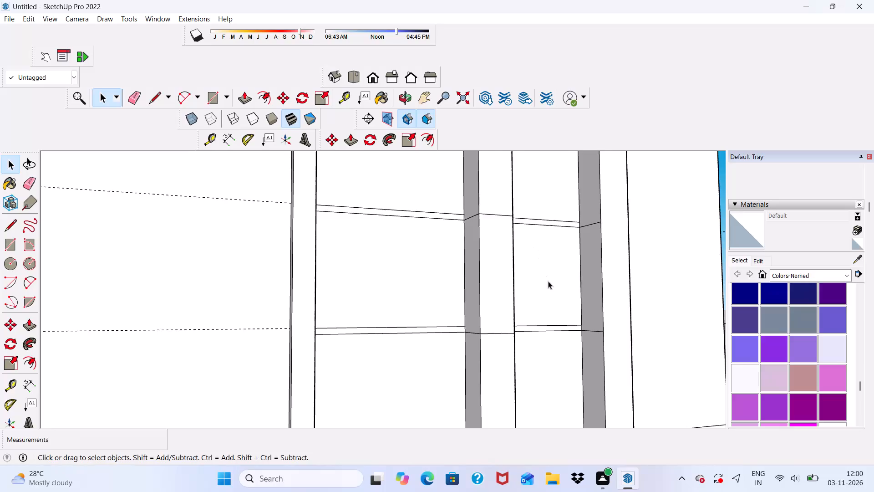
# Push/Pull the left bay's middle horizontal band outward 2' 9" to the front of the frame.
pyautogui.scroll(-3, 550, 284)
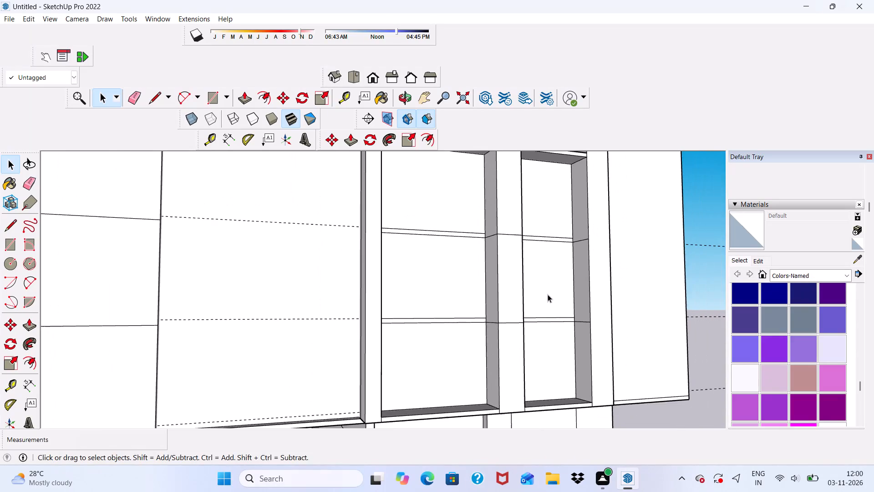
pyautogui.moveTo(548, 294); pyautogui.dragTo(476, 282, button='middle')
pyautogui.scroll(-5, 480, 281)
pyautogui.moveTo(472, 300); pyautogui.dragTo(471, 282, button='middle')
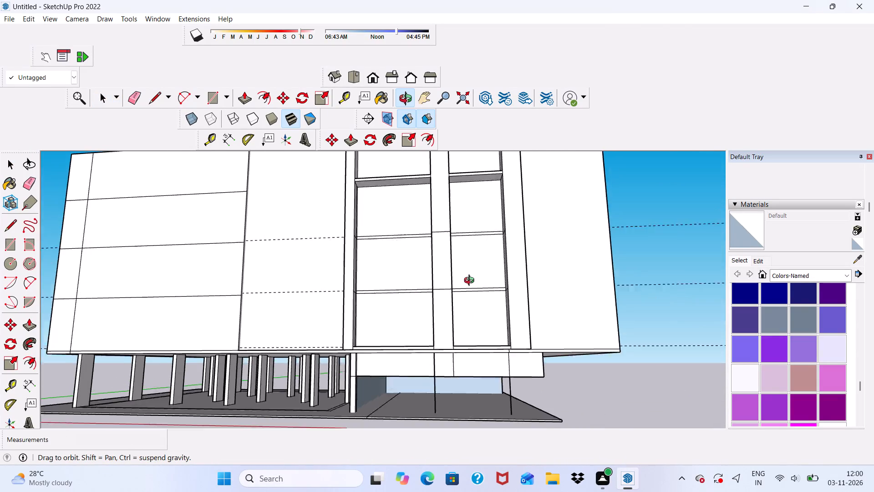
pyautogui.moveTo(471, 282); pyautogui.dragTo(476, 335, button='middle')
pyautogui.scroll(4, 265, 108)
pyautogui.click(246, 102)
pyautogui.scroll(5, 401, 275)
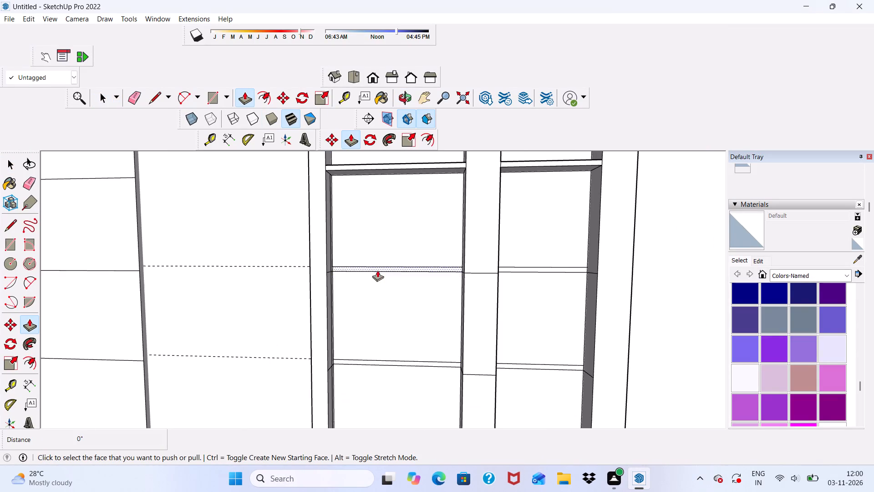
pyautogui.scroll(11, 375, 270)
pyautogui.click(351, 274)
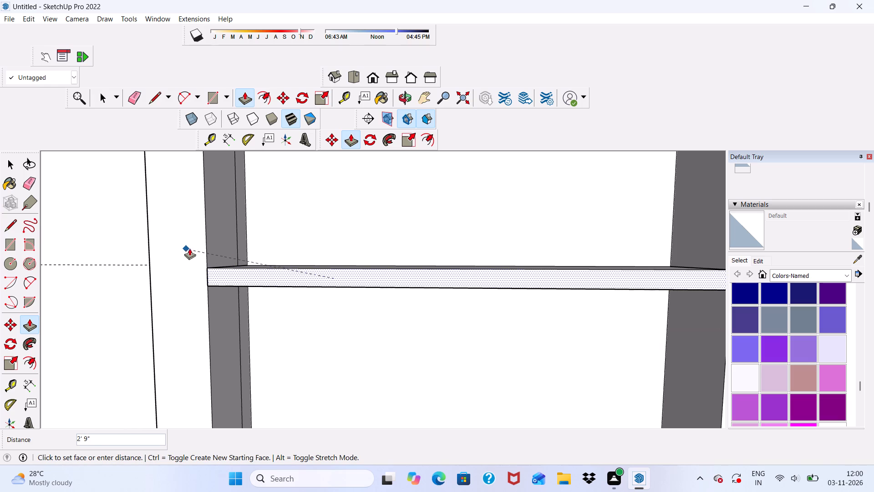
pyautogui.click(200, 245)
# Push/Pull the right bay's middle horizontal band outward 2' 9" to the front of the middle strip.
pyautogui.scroll(-10, 202, 253)
pyautogui.moveTo(383, 277); pyautogui.dragTo(368, 323, button='middle')
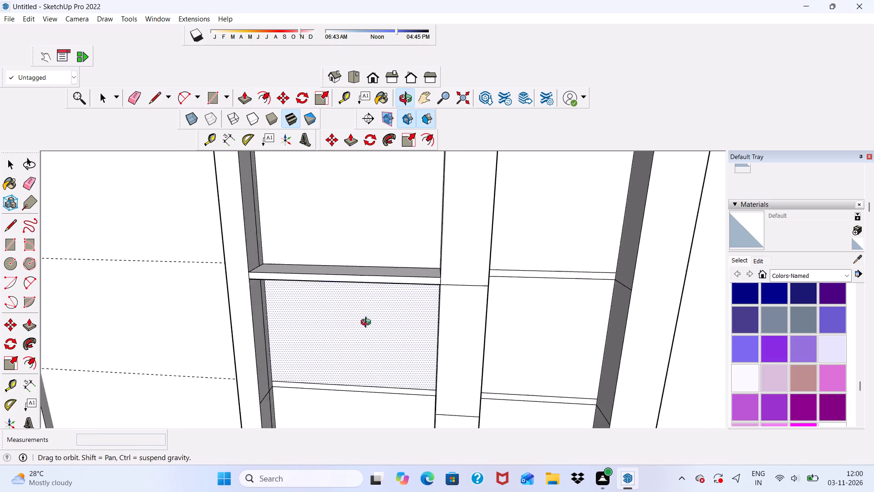
pyautogui.moveTo(368, 323); pyautogui.dragTo(330, 333, button='middle')
pyautogui.scroll(11, 499, 297)
pyautogui.click(478, 294)
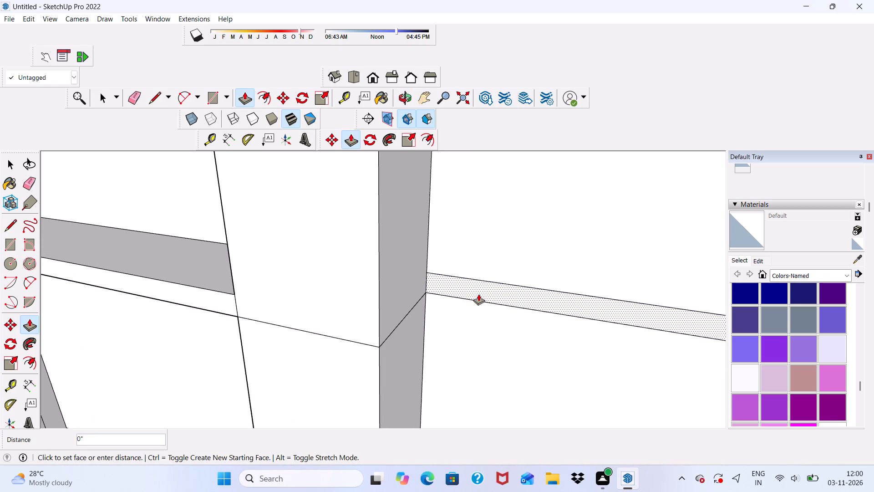
pyautogui.click(371, 312)
# Push/Pull the left bay's lowest flat band, one panel row above the base, outward 2' 9" to the front of the frame.
pyautogui.scroll(-6, 377, 283)
pyautogui.moveTo(395, 316); pyautogui.dragTo(441, 265, button='middle')
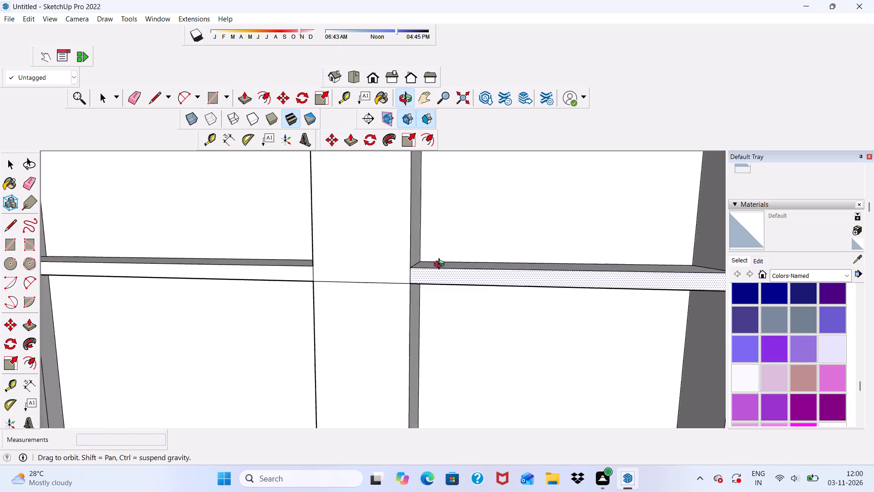
pyautogui.moveTo(441, 265); pyautogui.dragTo(542, 312, button='middle')
pyautogui.scroll(-5, 479, 277)
pyautogui.moveTo(464, 323); pyautogui.dragTo(416, 284, button='middle')
pyautogui.scroll(1, 418, 286)
pyautogui.scroll(-5, 395, 302)
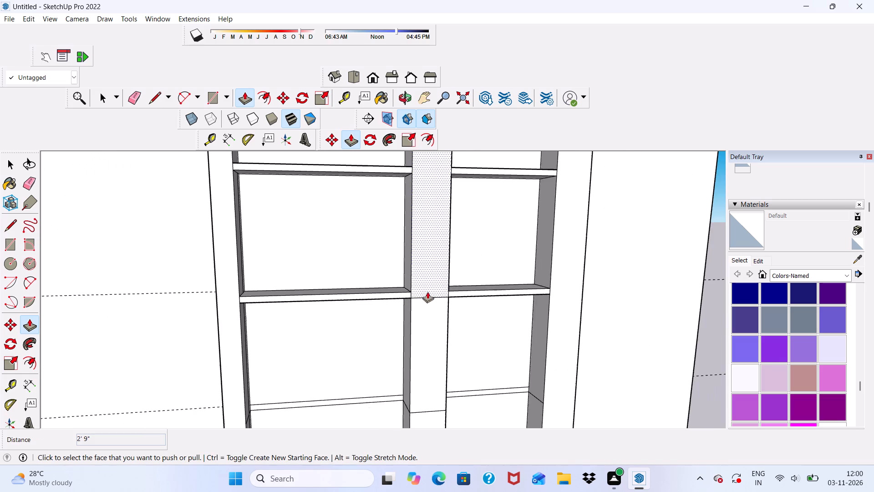
pyautogui.scroll(-1, 427, 292)
pyautogui.moveTo(432, 283); pyautogui.dragTo(410, 306, button='middle')
pyautogui.scroll(-6, 419, 256)
pyautogui.moveTo(416, 319); pyautogui.dragTo(442, 297, button='middle')
pyautogui.scroll(9, 404, 352)
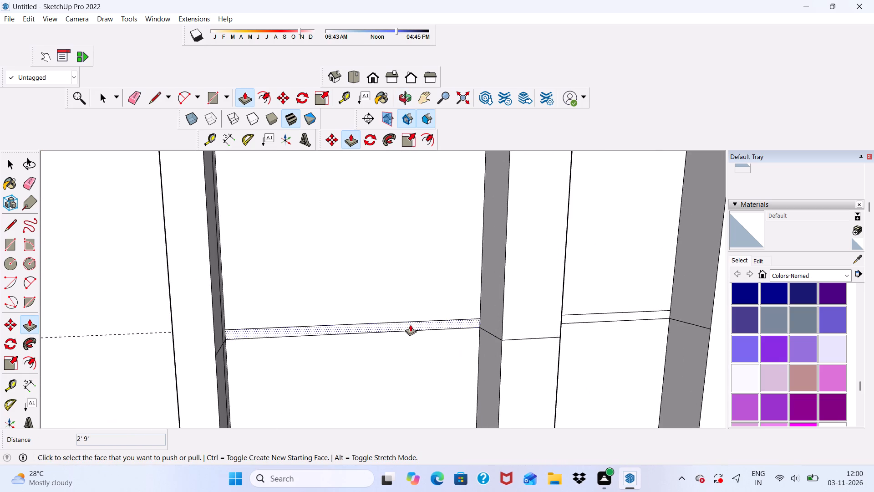
pyautogui.scroll(5, 410, 324)
pyautogui.click(412, 326)
pyautogui.scroll(-5, 280, 336)
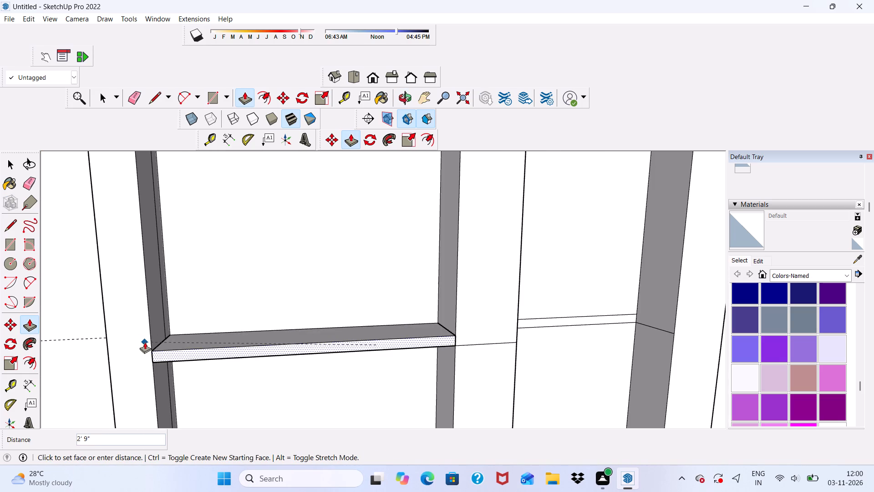
pyautogui.click(145, 342)
# Push/Pull the right bay's matching lowest flat band outward 2' 9" to the front of the middle strip.
pyautogui.scroll(-5, 244, 319)
pyautogui.scroll(1, 428, 338)
pyautogui.moveTo(428, 338); pyautogui.dragTo(345, 334, button='middle')
pyautogui.scroll(2, 435, 335)
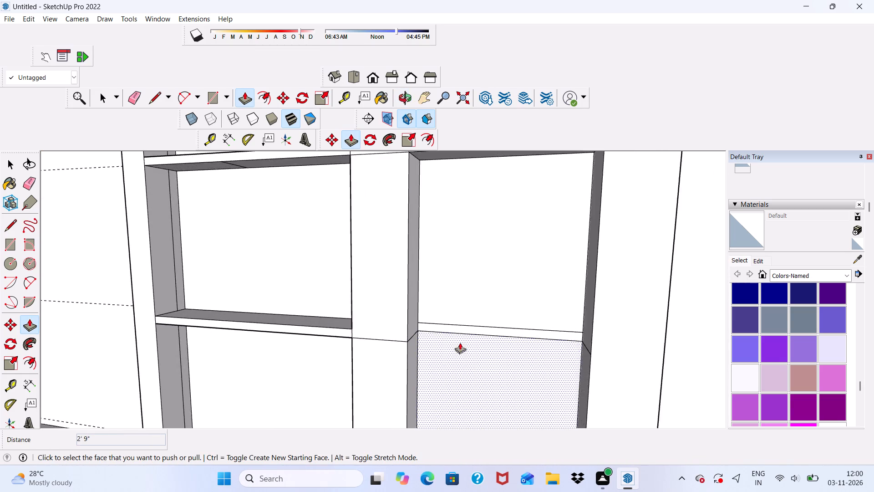
pyautogui.scroll(7, 460, 343)
pyautogui.click(433, 317)
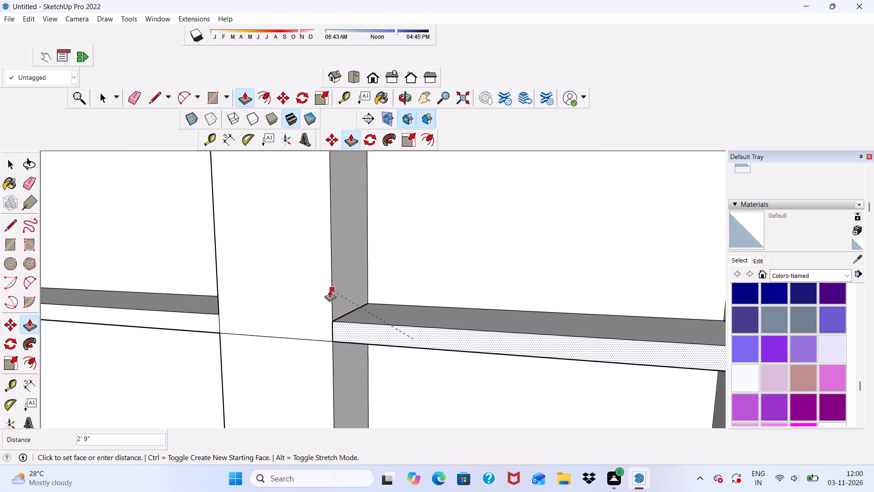
pyautogui.click(330, 290)
# Push the middle strip's side face in the left bay's second panel row from the top inward about 10 1/8".
pyautogui.scroll(-7, 322, 296)
pyautogui.moveTo(354, 324); pyautogui.dragTo(542, 309, button='middle')
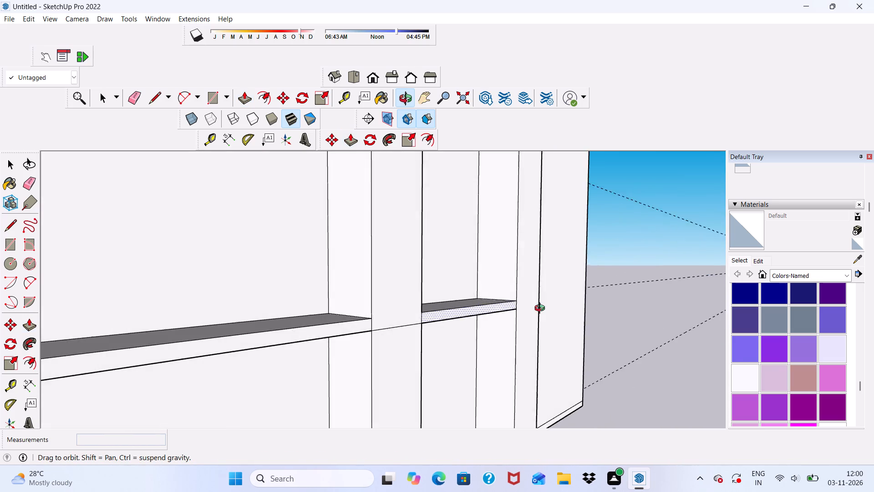
pyautogui.moveTo(542, 309); pyautogui.dragTo(536, 308, button='middle')
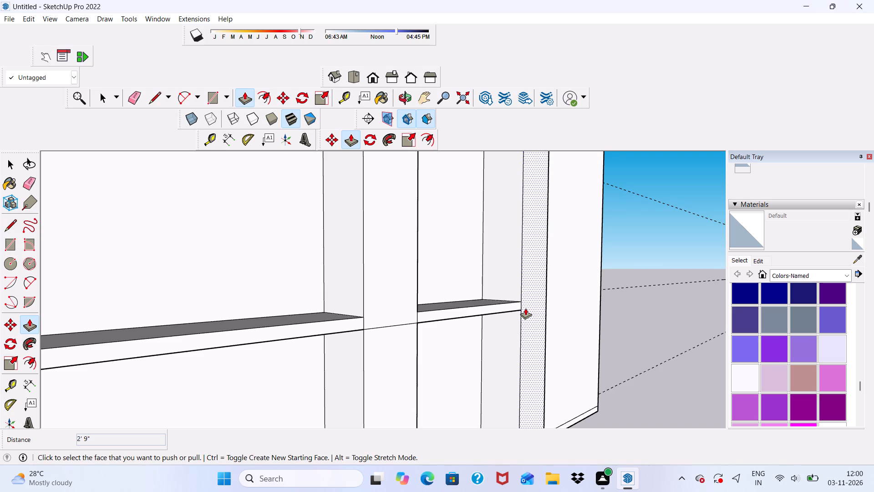
pyautogui.scroll(-5, 523, 299)
pyautogui.moveTo(531, 300); pyautogui.dragTo(509, 303, button='middle')
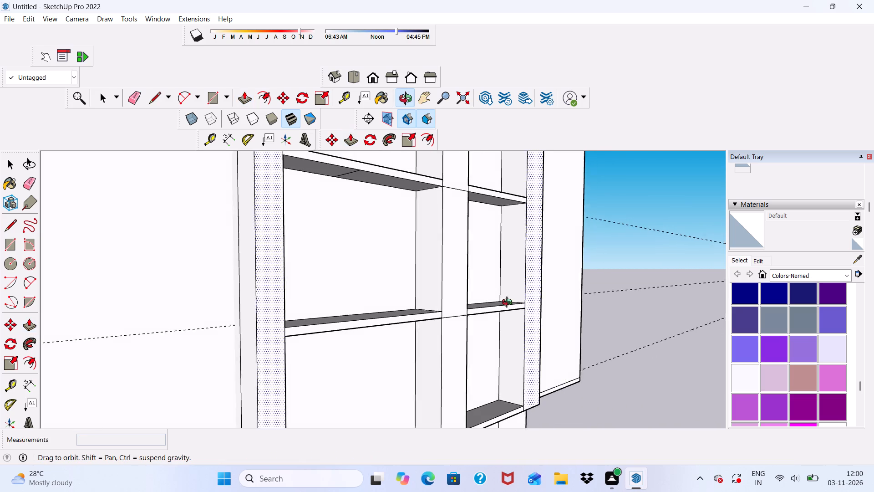
pyautogui.moveTo(509, 303); pyautogui.dragTo(438, 307, button='middle')
pyautogui.scroll(-12, 421, 272)
pyautogui.moveTo(444, 316); pyautogui.dragTo(453, 305, button='middle')
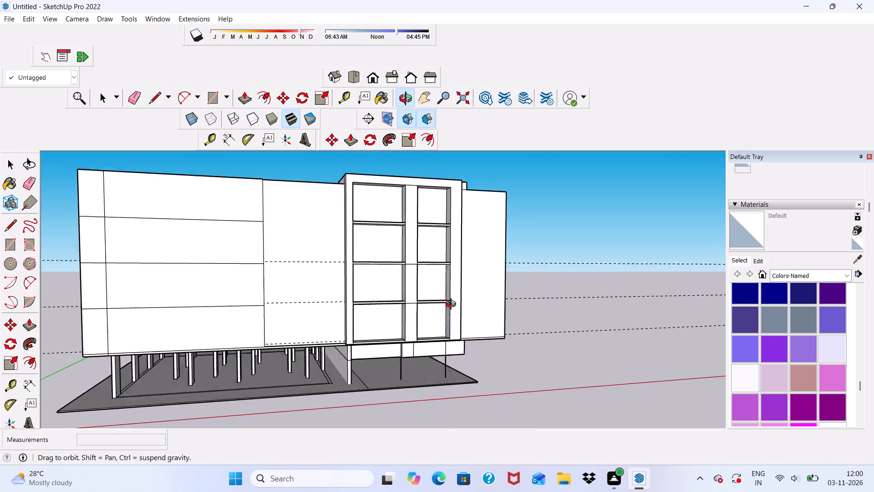
pyautogui.moveTo(453, 305); pyautogui.dragTo(541, 325, button='middle')
pyautogui.scroll(5, 457, 253)
pyautogui.scroll(5, 402, 242)
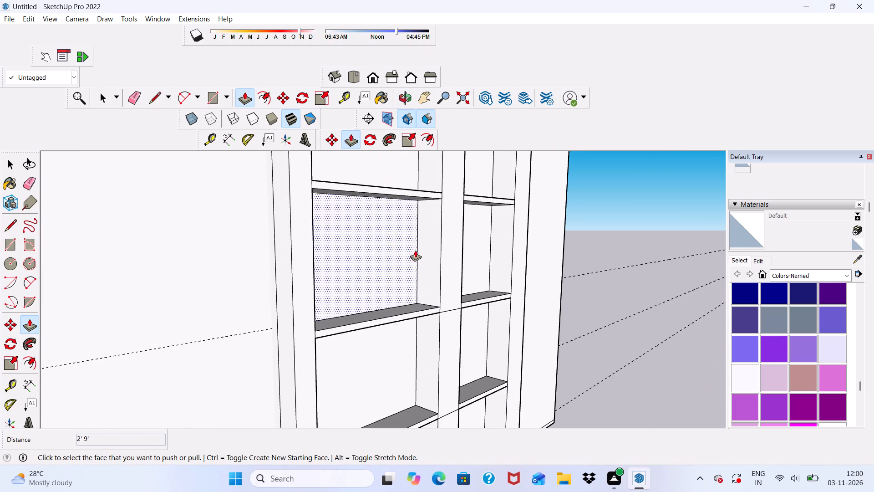
pyautogui.moveTo(426, 252); pyautogui.dragTo(430, 251)
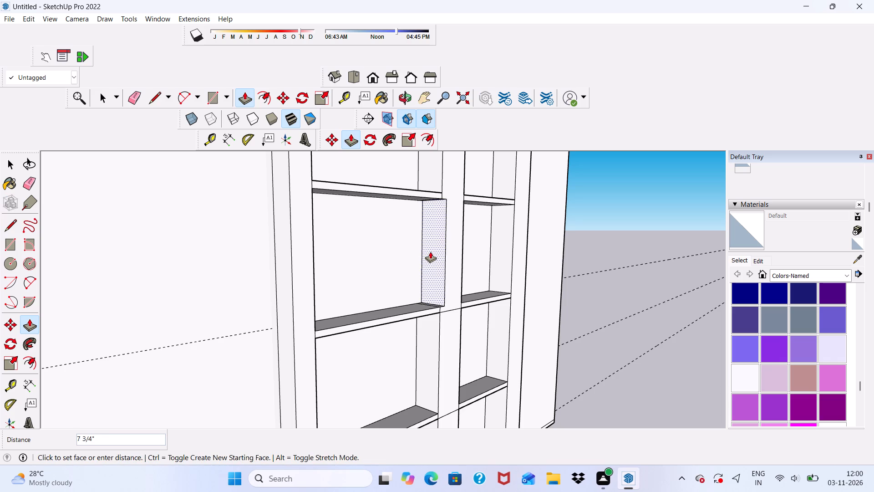
pyautogui.moveTo(430, 251); pyautogui.dragTo(432, 251)
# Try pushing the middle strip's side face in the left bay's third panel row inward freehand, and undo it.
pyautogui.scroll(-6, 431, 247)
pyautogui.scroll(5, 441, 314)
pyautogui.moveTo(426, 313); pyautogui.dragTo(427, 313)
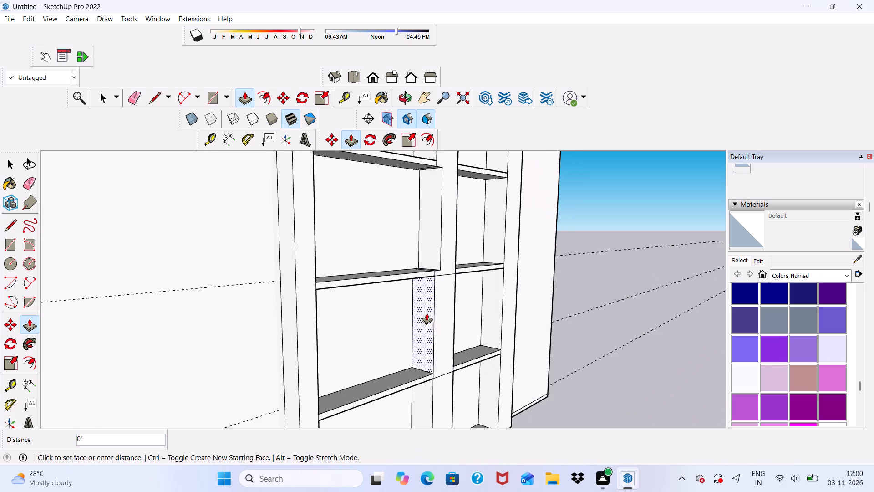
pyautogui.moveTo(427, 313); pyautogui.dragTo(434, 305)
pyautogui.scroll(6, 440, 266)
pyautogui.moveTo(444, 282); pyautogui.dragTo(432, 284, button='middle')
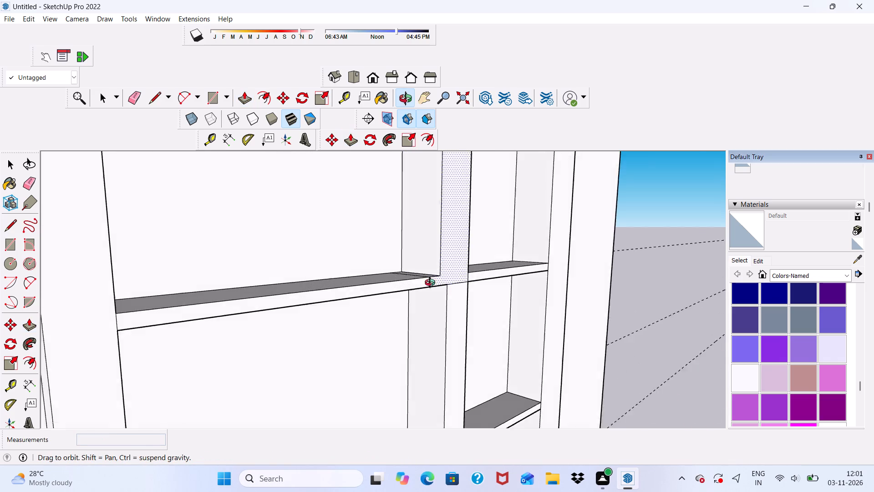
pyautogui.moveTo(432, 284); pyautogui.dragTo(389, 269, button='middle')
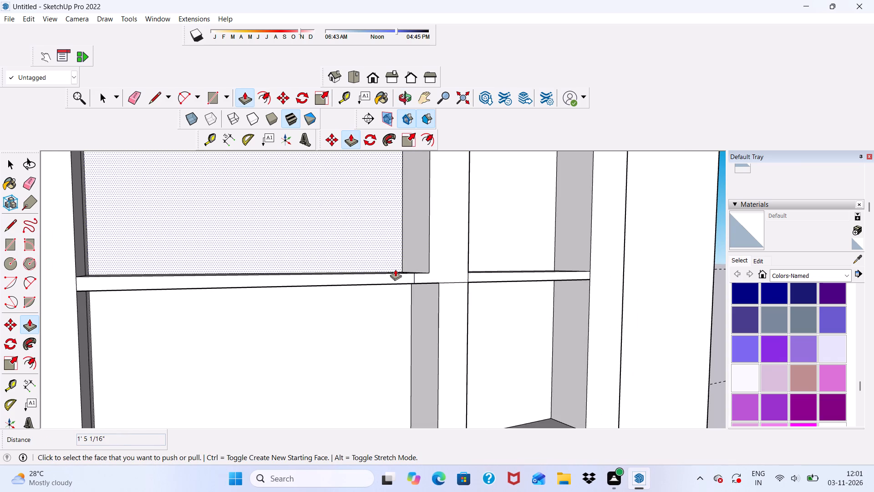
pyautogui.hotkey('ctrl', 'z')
# Push the middle strip's side face in the left bay's third row inward 10 1/8", flush with the row above.
pyautogui.scroll(-9, 438, 274)
pyautogui.scroll(1, 422, 316)
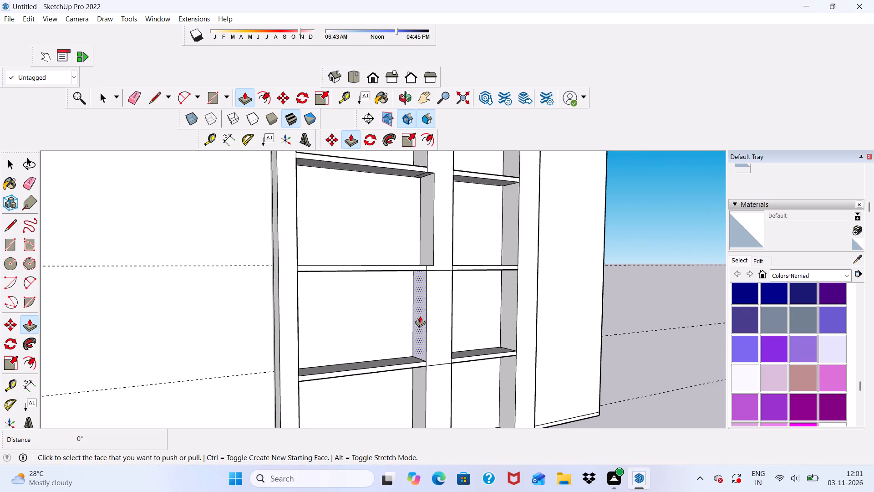
pyautogui.click(419, 316)
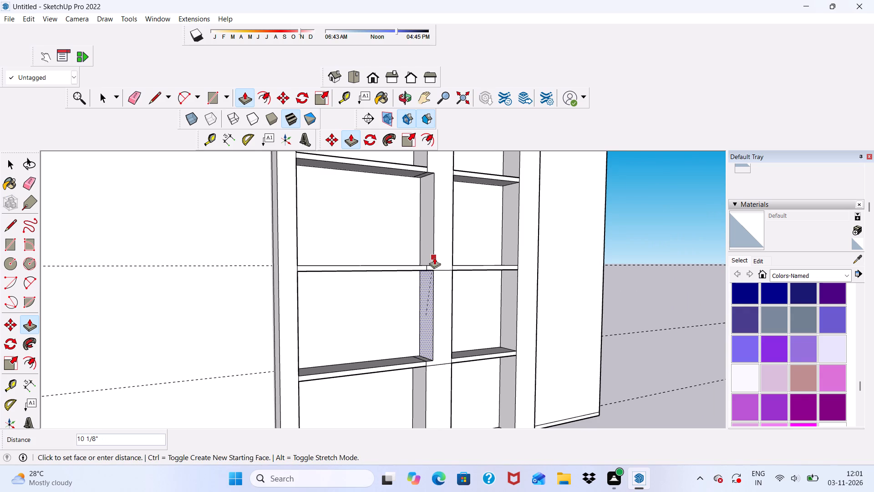
pyautogui.scroll(4, 434, 257)
pyautogui.click(434, 257)
# Push the middle strip's side face in the left bay's bottom row inward 10 1/8", flush with the rows above.
pyautogui.scroll(-10, 427, 279)
pyautogui.moveTo(427, 315); pyautogui.dragTo(445, 278, button='middle')
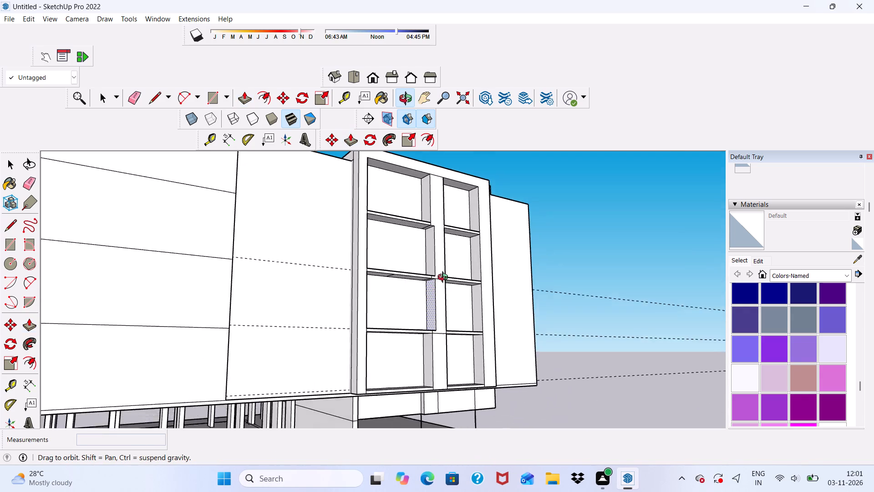
pyautogui.moveTo(445, 278); pyautogui.dragTo(448, 271, button='middle')
pyautogui.scroll(10, 434, 366)
pyautogui.click(430, 333)
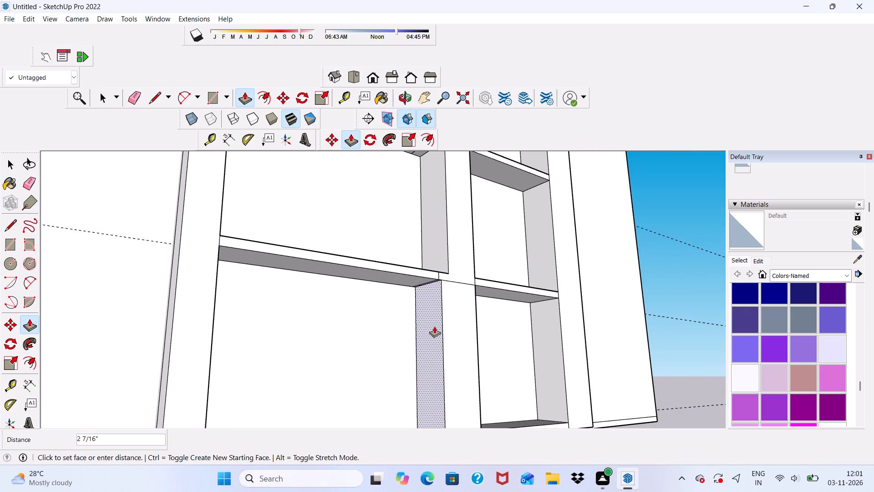
pyautogui.scroll(4, 447, 261)
pyautogui.click(448, 261)
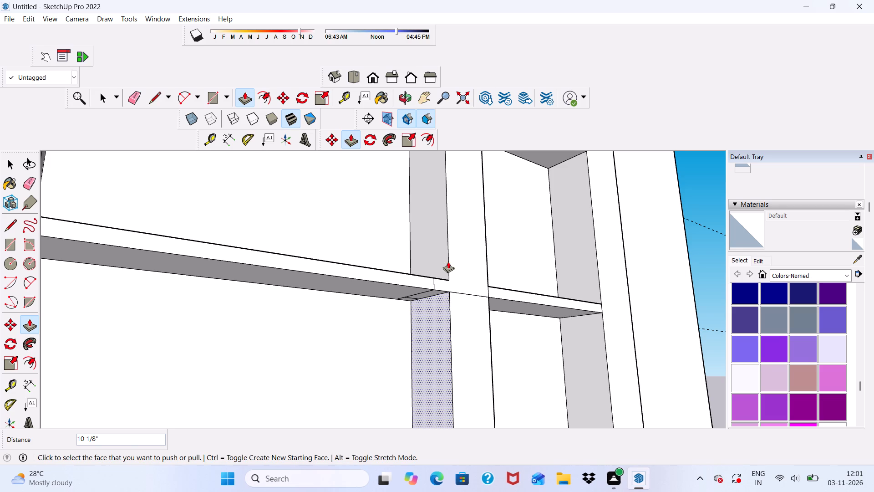
# Push the middle strip's side face in the left bay's top row inward 10 1/8", flush with the rows below.
pyautogui.scroll(-12, 449, 287)
pyautogui.scroll(-10, 435, 373)
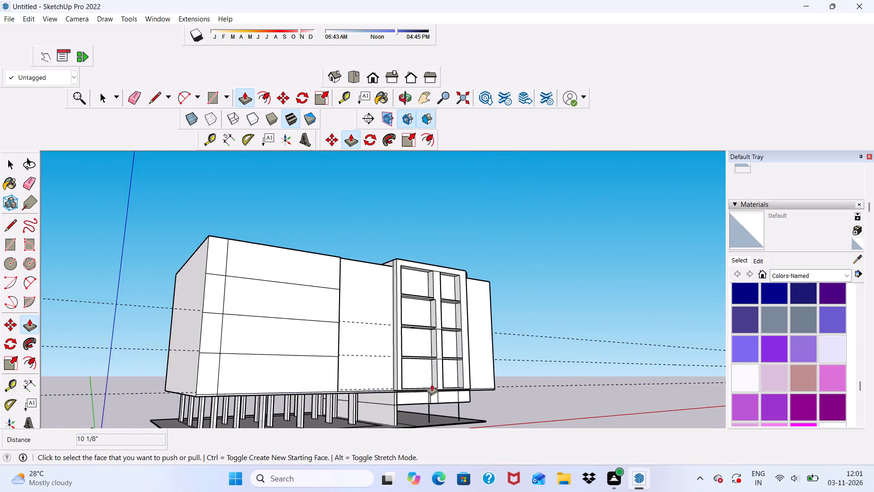
pyautogui.scroll(-5, 429, 381)
pyautogui.scroll(16, 428, 318)
pyautogui.click(433, 348)
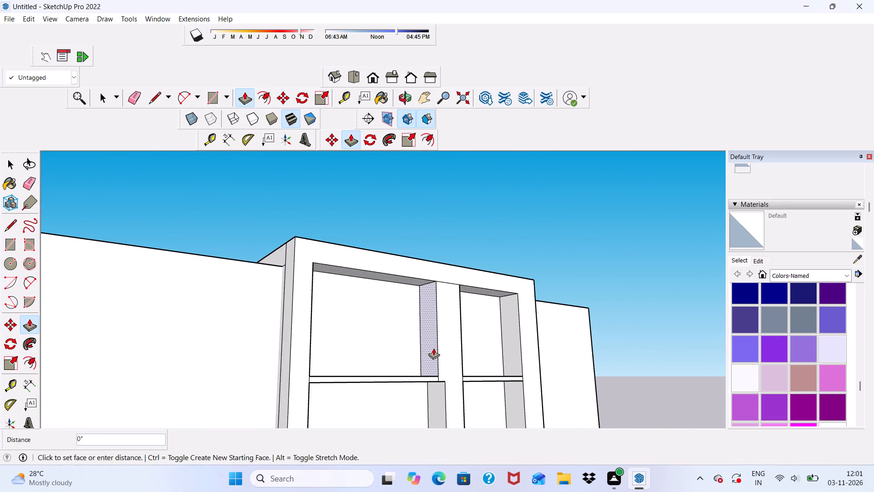
pyautogui.scroll(5, 444, 406)
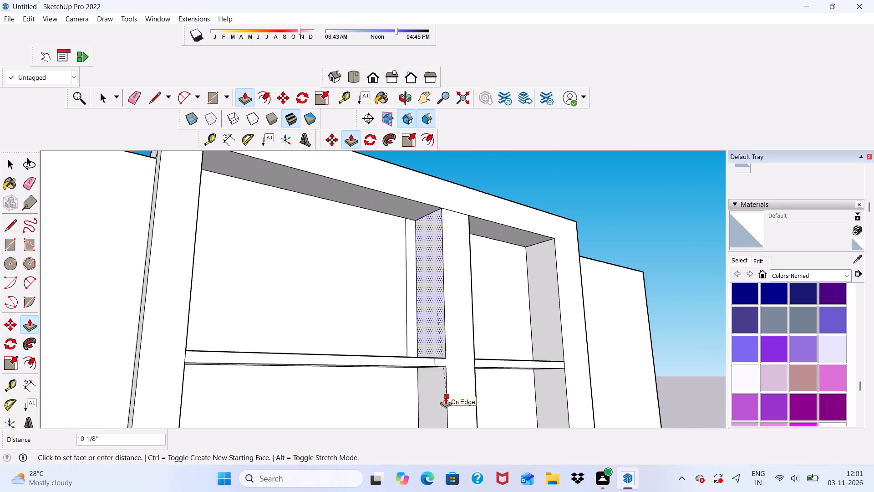
pyautogui.click(445, 397)
# Erase the leftover vertical edge in the left bay's top panel and the short leftover edges on the band below it.
pyautogui.scroll(-5, 415, 287)
pyautogui.moveTo(427, 321); pyautogui.dragTo(402, 336, button='middle')
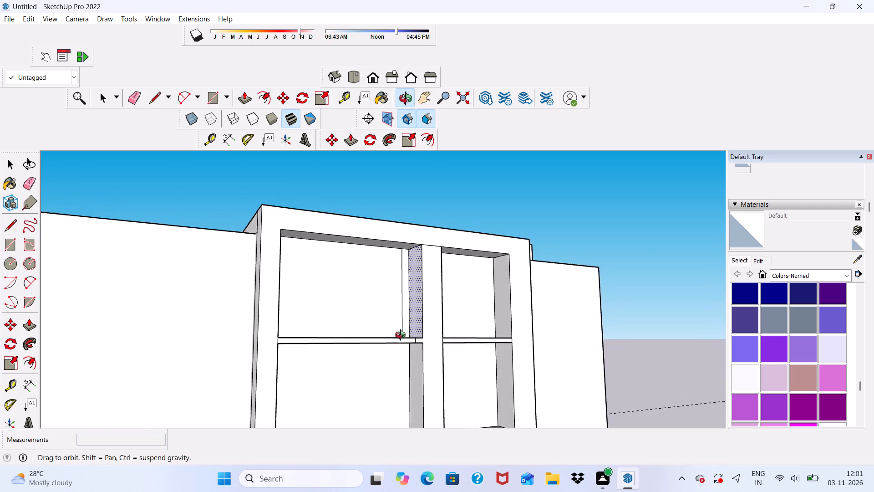
pyautogui.moveTo(402, 336); pyautogui.dragTo(394, 338, button='middle')
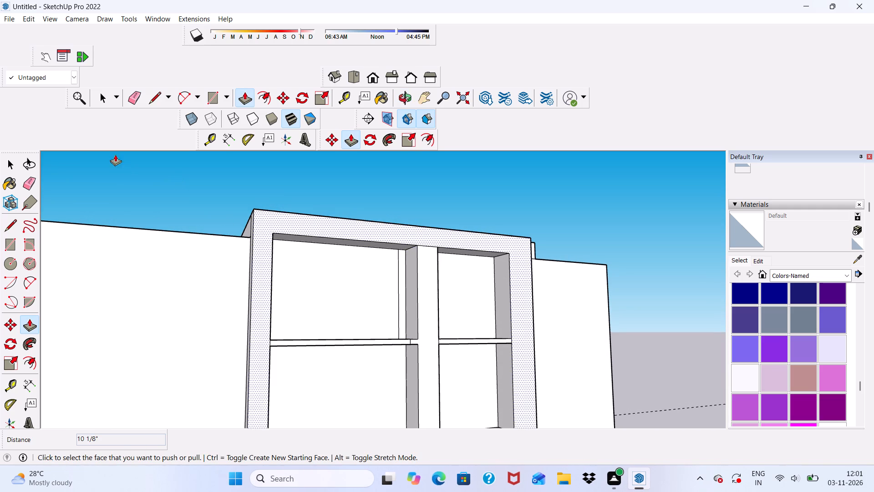
pyautogui.click(133, 96)
pyautogui.scroll(5, 402, 310)
pyautogui.click(397, 305)
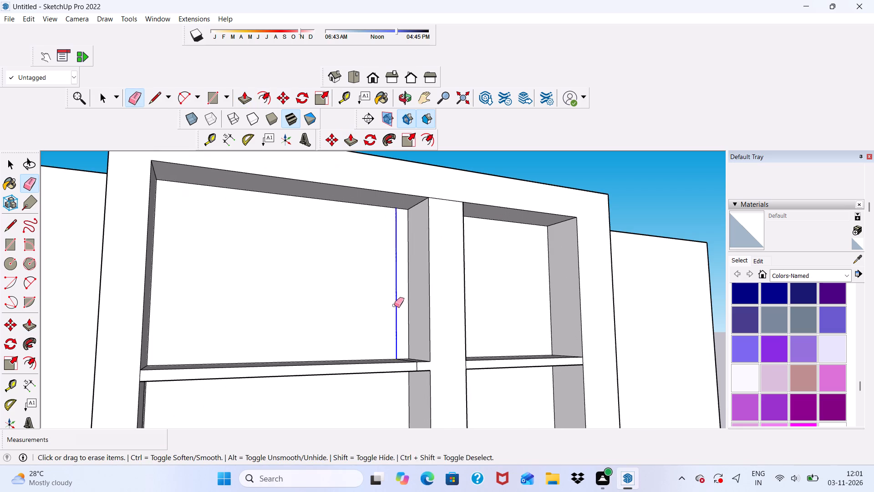
pyautogui.scroll(-4, 384, 271)
pyautogui.moveTo(407, 306); pyautogui.dragTo(407, 367, button='middle')
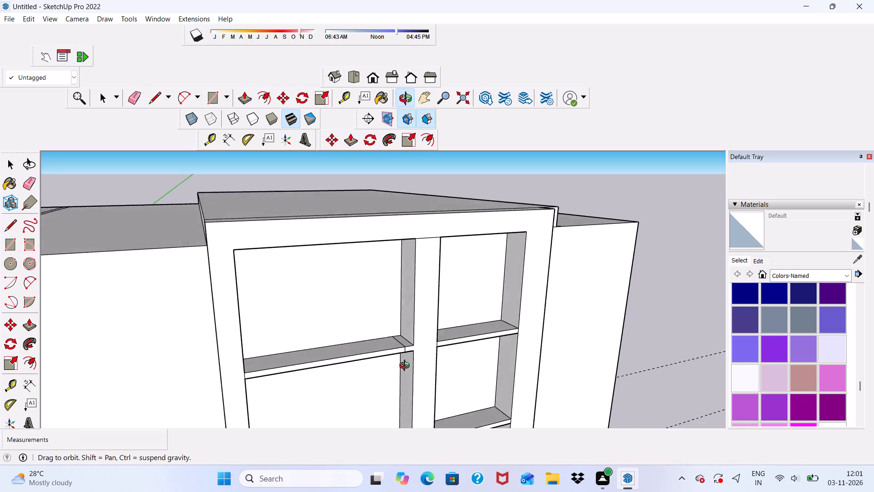
pyautogui.moveTo(407, 367); pyautogui.dragTo(399, 367, button='middle')
pyautogui.scroll(6, 399, 354)
pyautogui.doubleClick(398, 339)
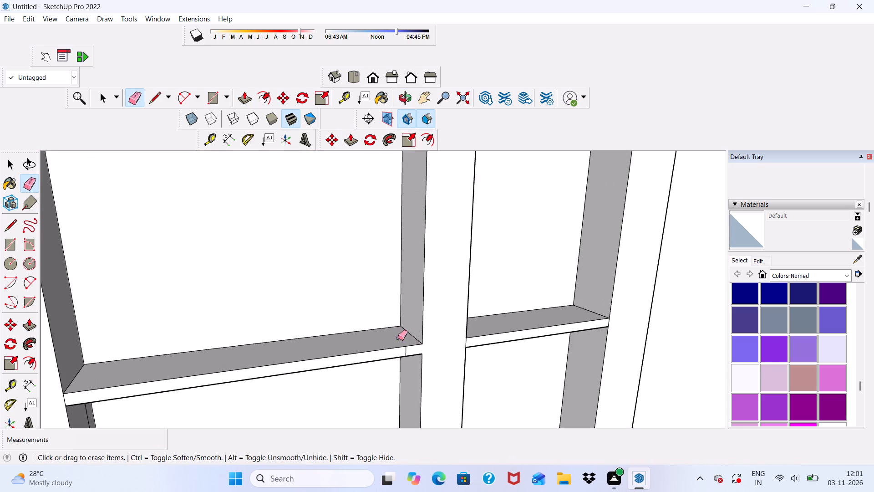
pyautogui.moveTo(402, 350); pyautogui.dragTo(407, 350)
pyautogui.scroll(-11, 375, 277)
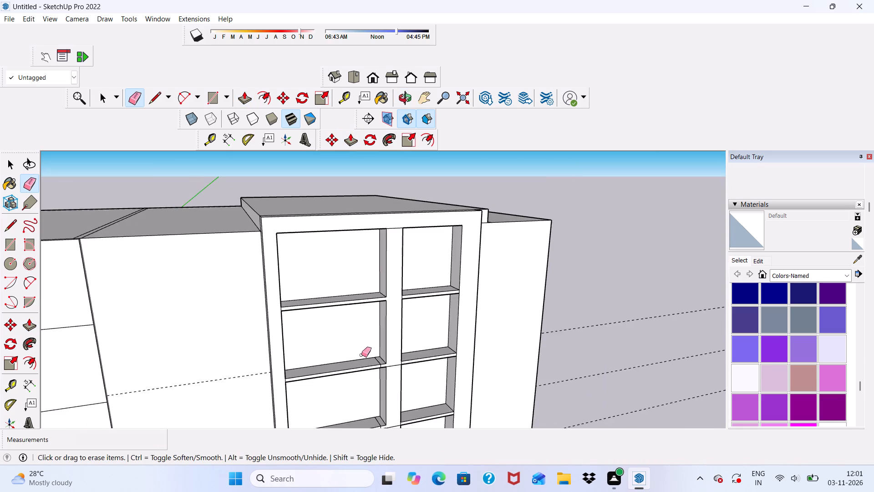
# Erase the leftover edges on the top, front and underside of the band below the left bay's second row.
pyautogui.moveTo(362, 355); pyautogui.dragTo(405, 374, button='middle')
pyautogui.scroll(5, 438, 384)
pyautogui.scroll(5, 401, 366)
pyautogui.click(407, 366)
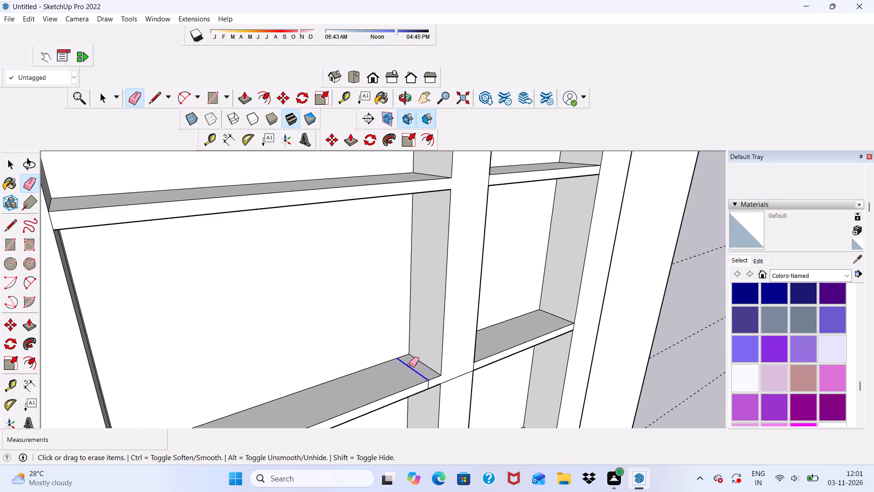
pyautogui.scroll(5, 423, 388)
pyautogui.moveTo(425, 382); pyautogui.dragTo(432, 379)
pyautogui.scroll(-2, 432, 374)
pyautogui.moveTo(432, 374); pyautogui.dragTo(428, 244, button='middle')
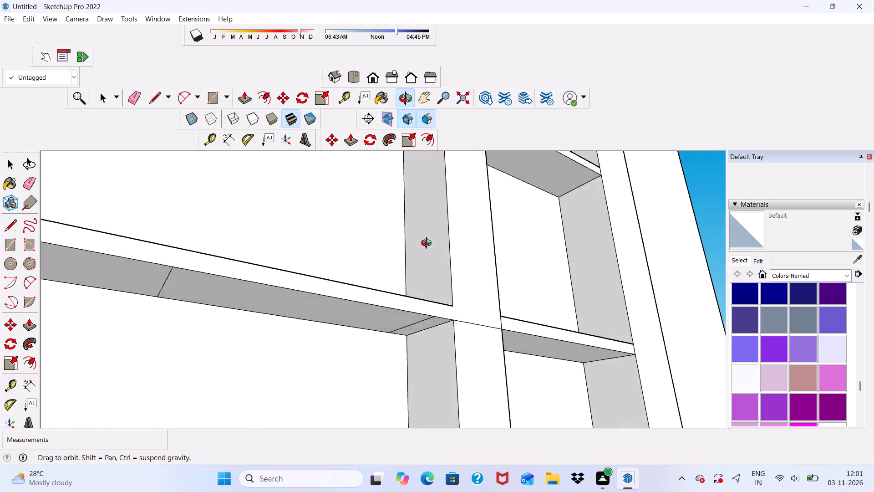
pyautogui.moveTo(428, 244); pyautogui.dragTo(438, 213, button='middle')
pyautogui.scroll(4, 435, 288)
pyautogui.moveTo(423, 296); pyautogui.dragTo(427, 308)
pyautogui.scroll(-6, 407, 313)
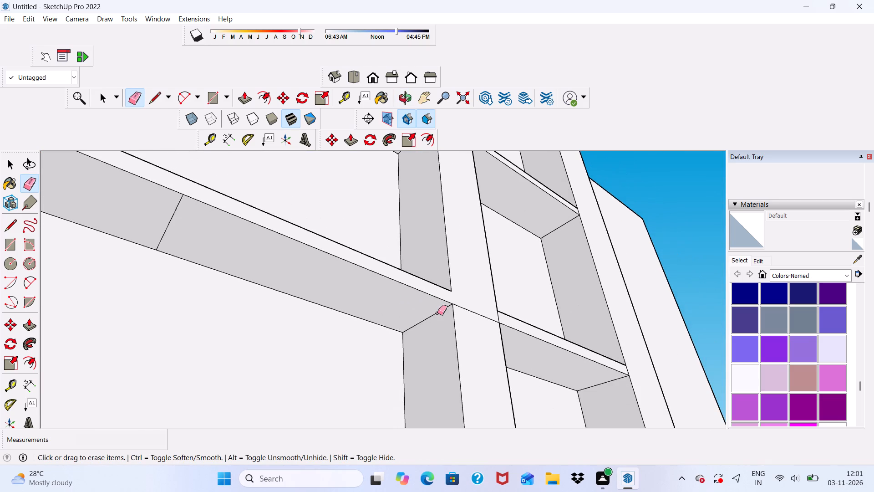
pyautogui.scroll(-2, 438, 305)
pyautogui.moveTo(268, 257); pyautogui.dragTo(273, 263)
# Erase the leftover edges beside the middle strip on the band below the left bay's third row, on its underside, front and top.
pyautogui.scroll(-5, 342, 256)
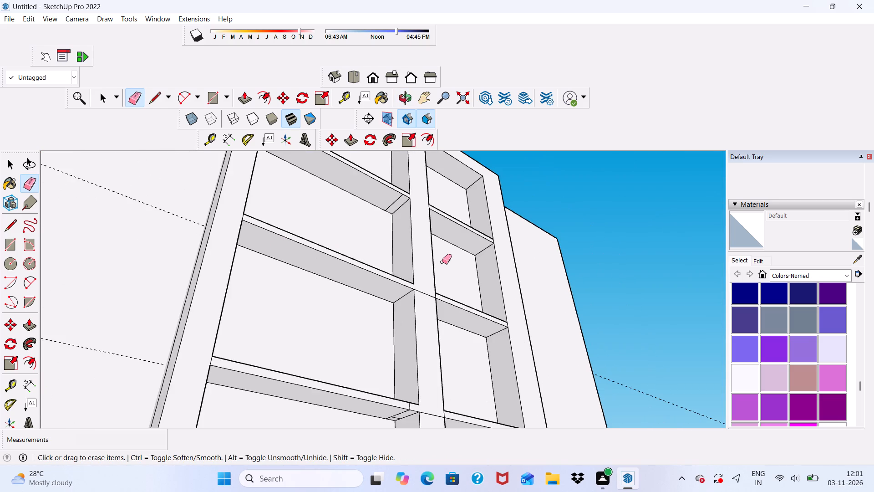
pyautogui.scroll(-8, 438, 258)
pyautogui.moveTo(437, 272); pyautogui.dragTo(427, 286, button='middle')
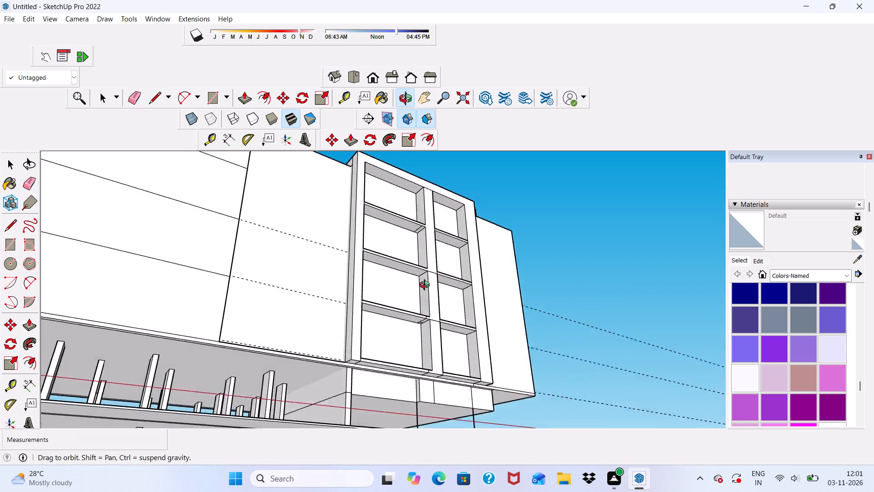
pyautogui.moveTo(427, 286); pyautogui.dragTo(424, 272, button='middle')
pyautogui.scroll(18, 432, 304)
pyautogui.moveTo(412, 310); pyautogui.dragTo(412, 312)
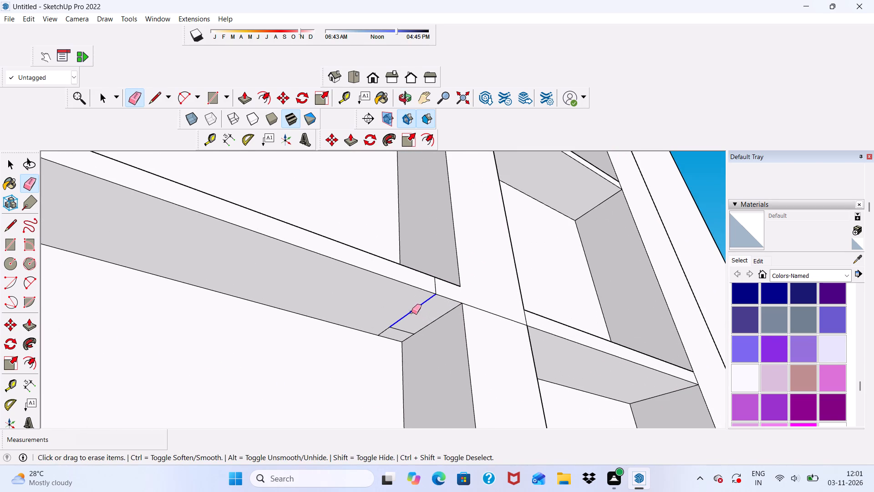
pyautogui.moveTo(412, 312); pyautogui.dragTo(384, 332)
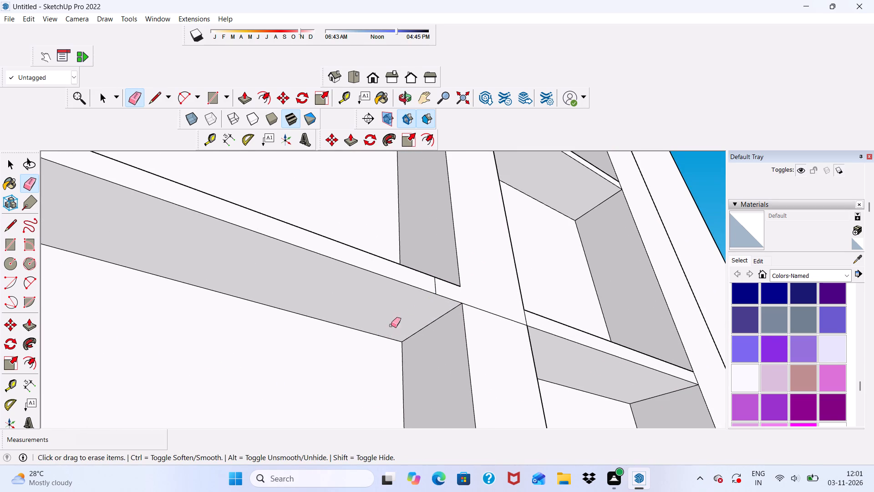
pyautogui.scroll(4, 436, 292)
pyautogui.click(435, 288)
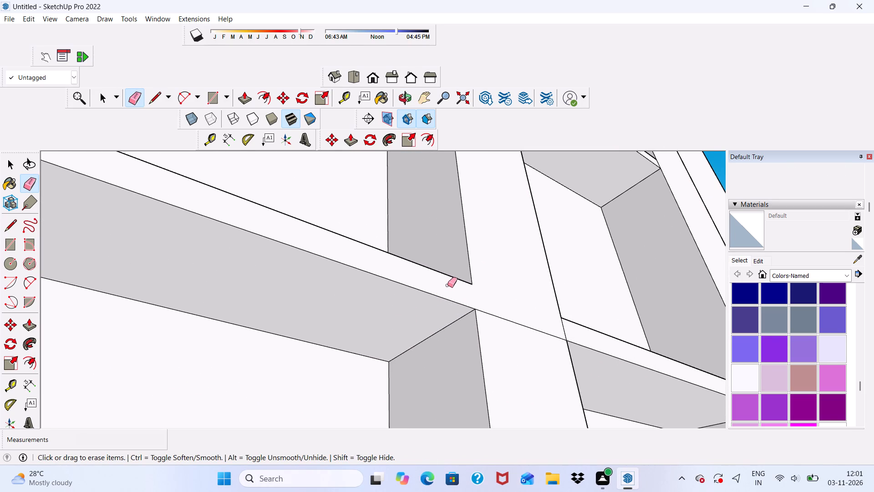
pyautogui.moveTo(448, 287); pyautogui.dragTo(401, 446, button='middle')
pyautogui.scroll(1, 409, 334)
pyautogui.moveTo(406, 332); pyautogui.dragTo(394, 343)
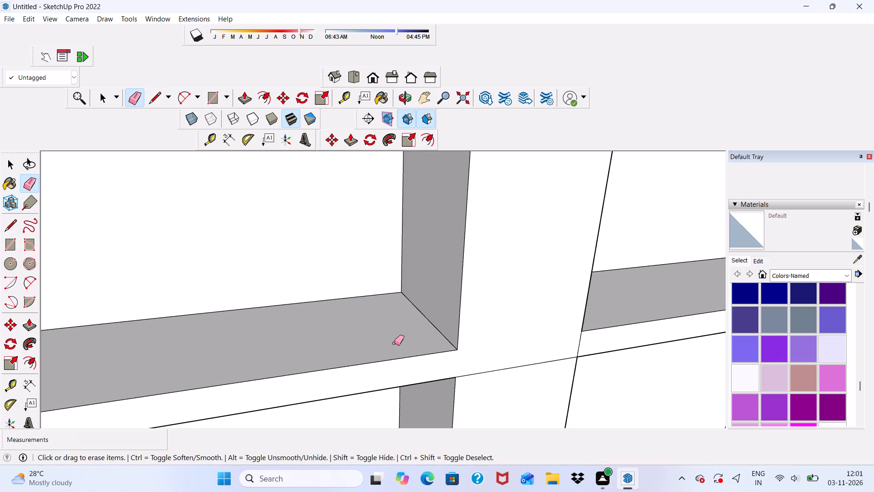
# Erase the leftover edge beside the middle strip on the underside of the band below the left bay's top row.
pyautogui.scroll(-14, 389, 333)
pyautogui.moveTo(424, 355); pyautogui.dragTo(427, 333, button='middle')
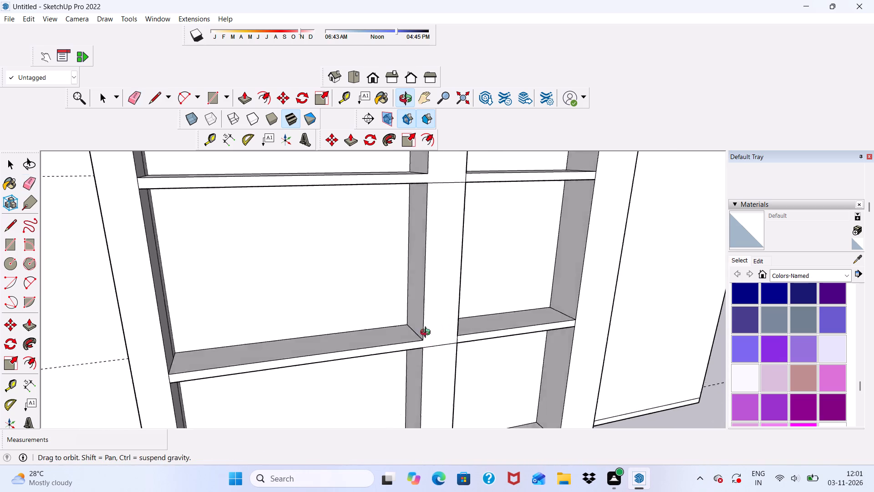
pyautogui.moveTo(427, 333); pyautogui.dragTo(437, 225, button='middle')
pyautogui.scroll(-6, 367, 341)
pyautogui.scroll(5, 389, 177)
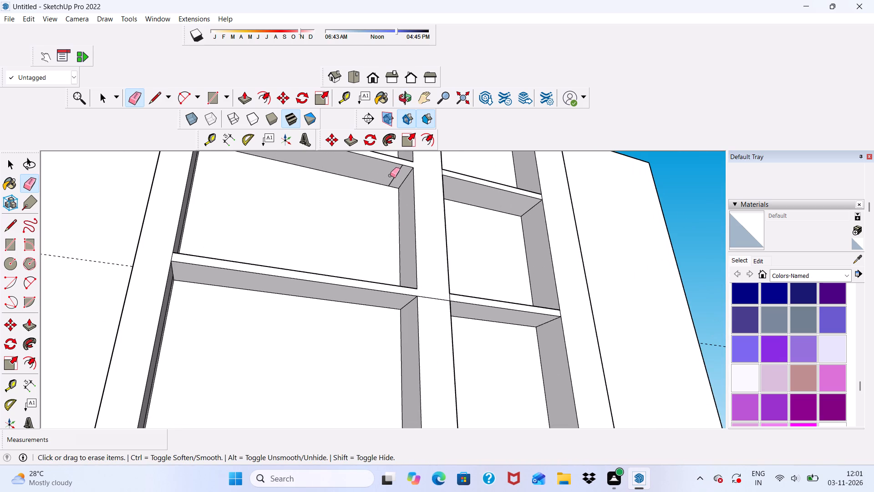
pyautogui.click(395, 176)
# Erase the leftover edges on the frame's bottom member below the left bay, on its top, front and underside near the middle strip.
pyautogui.scroll(-5, 396, 195)
pyautogui.scroll(-1, 397, 239)
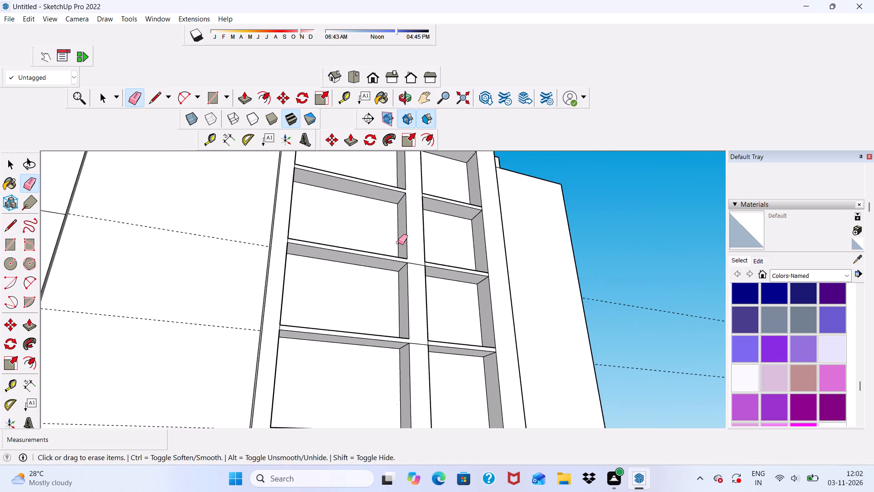
pyautogui.scroll(-5, 398, 226)
pyautogui.moveTo(403, 282); pyautogui.dragTo(462, 349, button='middle')
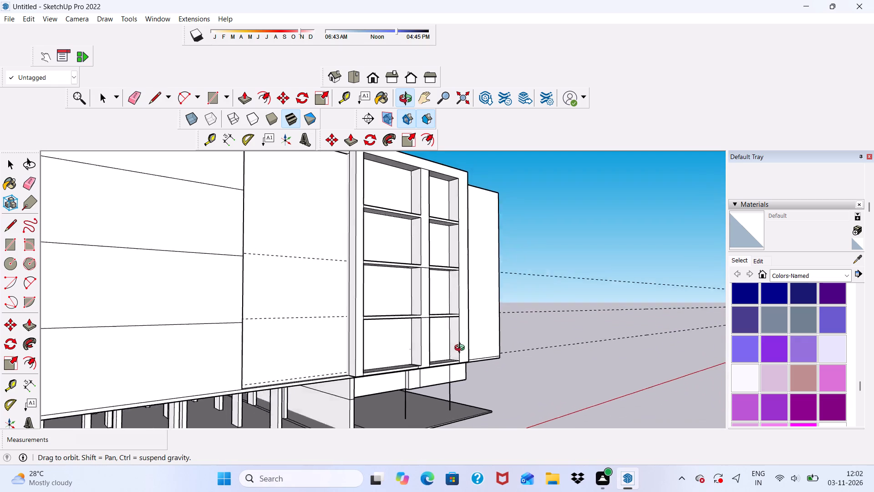
pyautogui.moveTo(462, 349); pyautogui.dragTo(367, 390, button='middle')
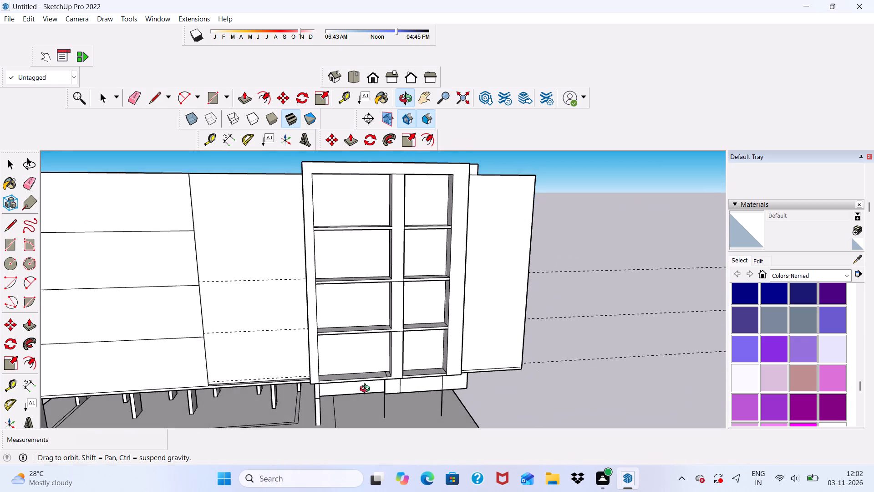
pyautogui.moveTo(367, 390); pyautogui.dragTo(367, 390, button='middle')
pyautogui.scroll(16, 408, 372)
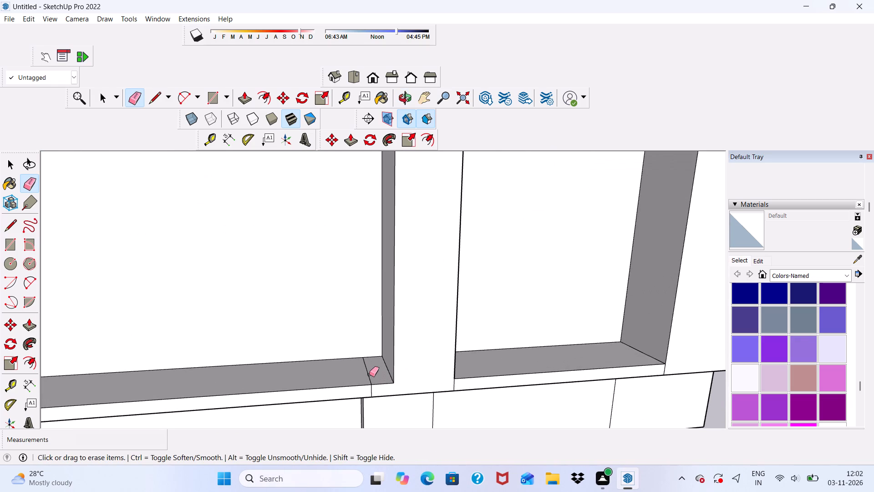
pyautogui.click(369, 374)
pyautogui.moveTo(371, 390); pyautogui.dragTo(381, 390)
pyautogui.scroll(-1, 392, 376)
pyautogui.moveTo(392, 376); pyautogui.dragTo(386, 256, button='middle')
pyautogui.scroll(4, 366, 327)
pyautogui.moveTo(363, 296); pyautogui.dragTo(359, 297)
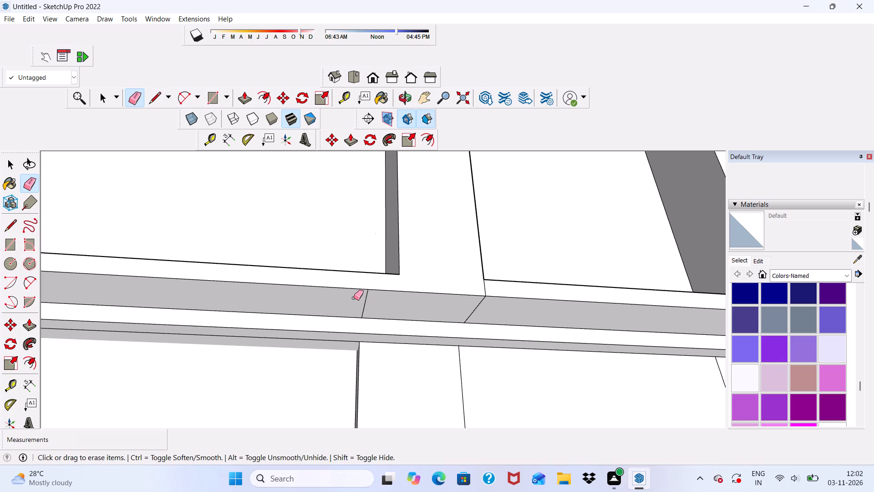
pyautogui.scroll(-5, 386, 308)
pyautogui.scroll(3, 389, 312)
pyautogui.moveTo(383, 309); pyautogui.dragTo(367, 312)
# Erase the remaining cross edges on the frame's underside below the right bay and the short front edge at its outer bottom corner.
pyautogui.scroll(-5, 360, 307)
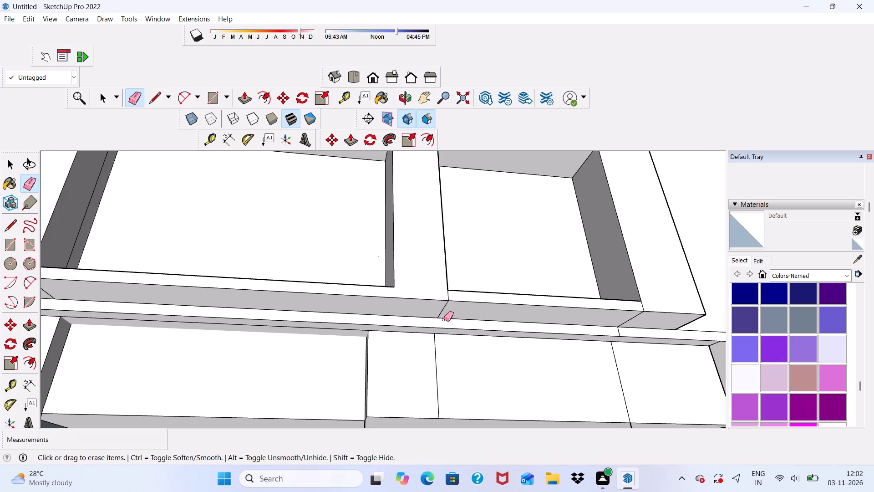
pyautogui.scroll(4, 444, 319)
pyautogui.moveTo(437, 305); pyautogui.dragTo(420, 305)
pyautogui.scroll(-5, 332, 282)
pyautogui.scroll(2, 573, 305)
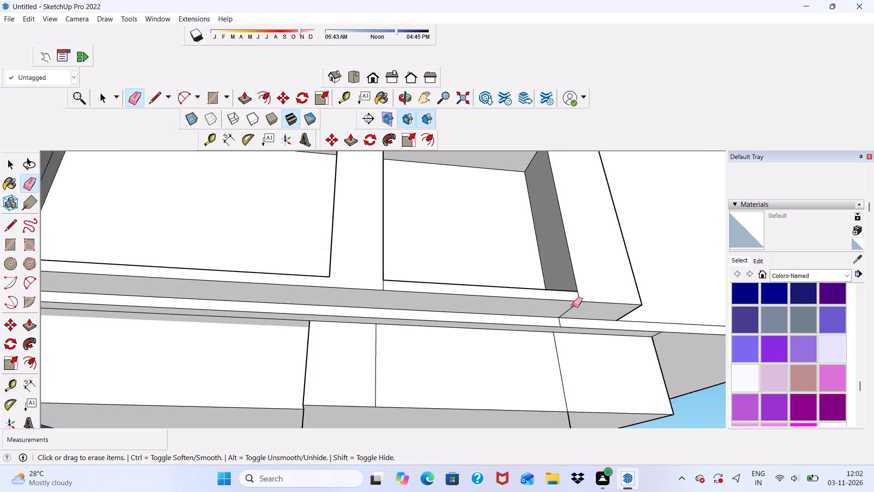
pyautogui.scroll(2, 573, 305)
pyautogui.moveTo(573, 304); pyautogui.dragTo(578, 309)
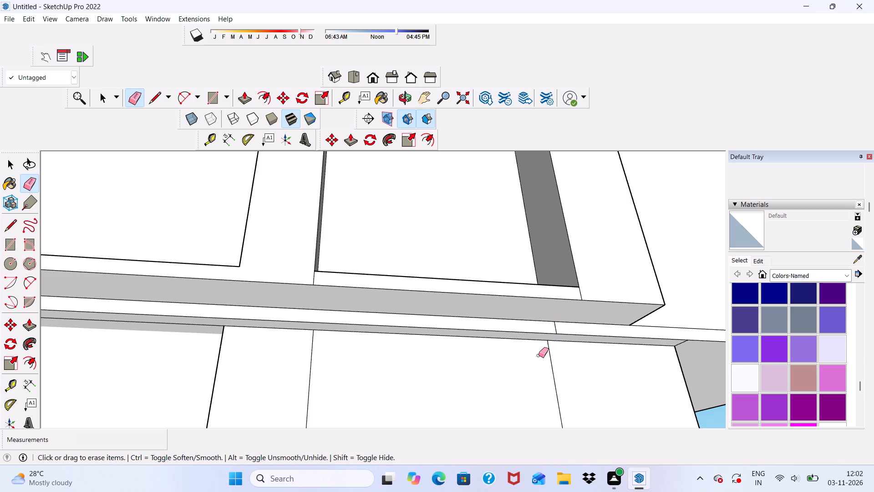
pyautogui.scroll(-5, 541, 369)
pyautogui.scroll(-5, 519, 332)
pyautogui.scroll(3, 566, 336)
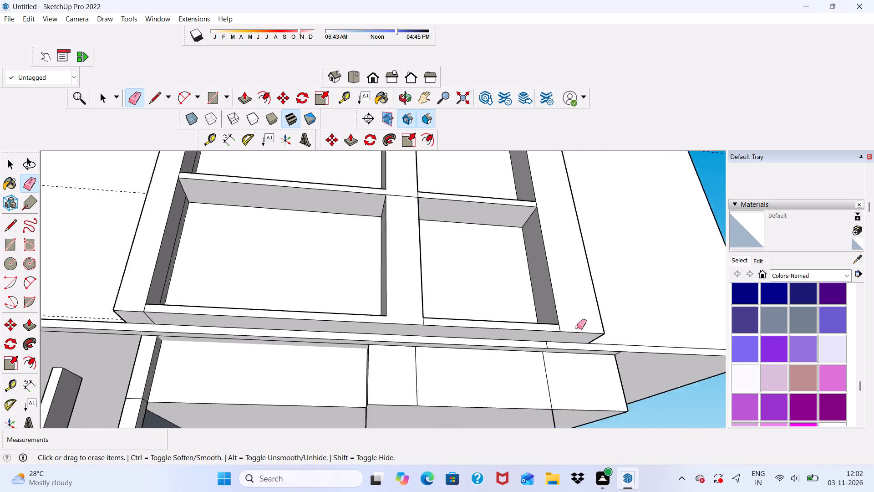
pyautogui.scroll(4, 577, 327)
pyautogui.moveTo(552, 329); pyautogui.dragTo(557, 328)
# Erase the two upper horizontal guide lines crossing the wall beside the framed facade.
pyautogui.scroll(-6, 560, 325)
pyautogui.scroll(-6, 582, 391)
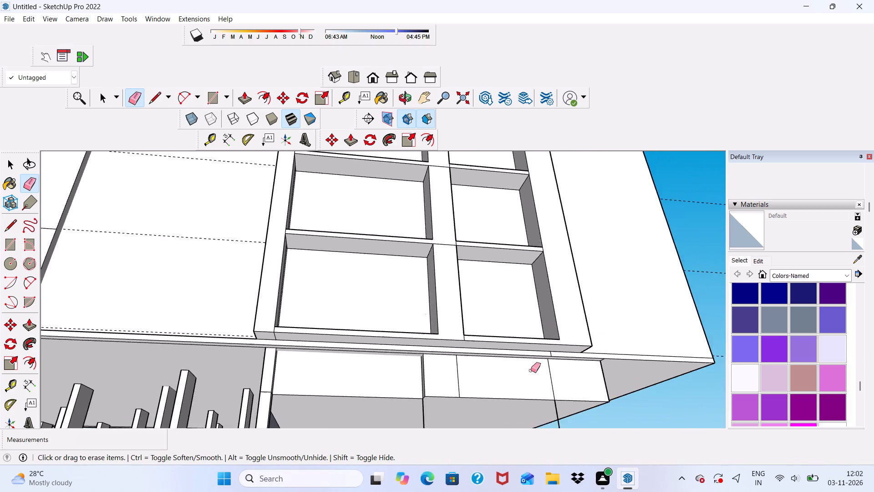
pyautogui.moveTo(530, 370); pyautogui.dragTo(518, 491, button='middle')
pyautogui.scroll(-4, 460, 346)
pyautogui.moveTo(276, 219); pyautogui.dragTo(283, 261)
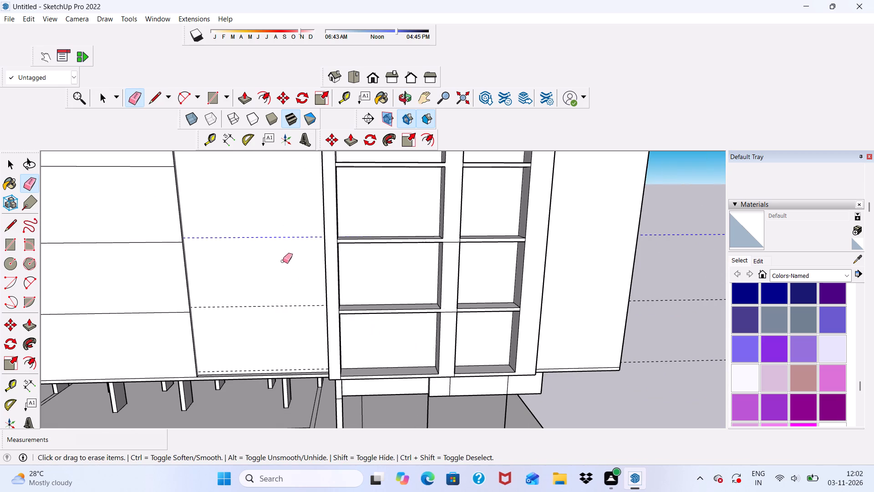
pyautogui.moveTo(283, 261); pyautogui.dragTo(301, 327)
# Erase the leftover edge running along the foot of the raised roof on the right block.
pyautogui.scroll(-4, 307, 307)
pyautogui.moveTo(337, 316); pyautogui.dragTo(427, 342, button='middle')
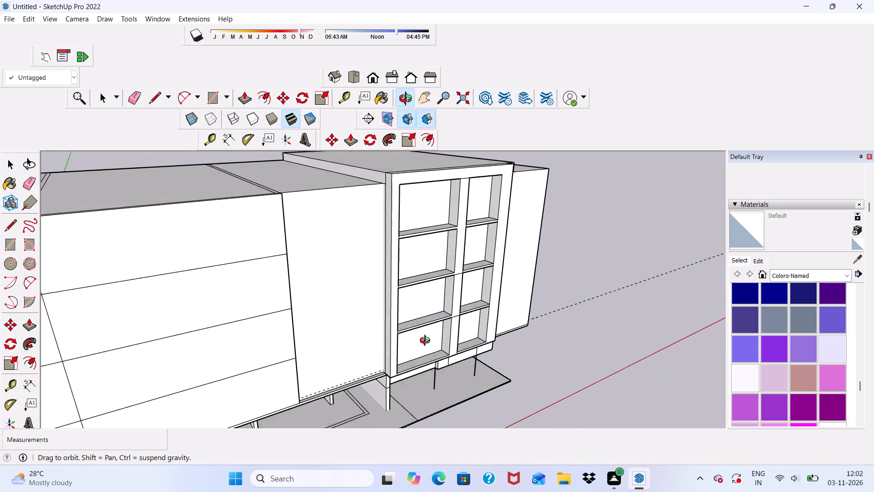
pyautogui.moveTo(427, 342); pyautogui.dragTo(410, 378, button='middle')
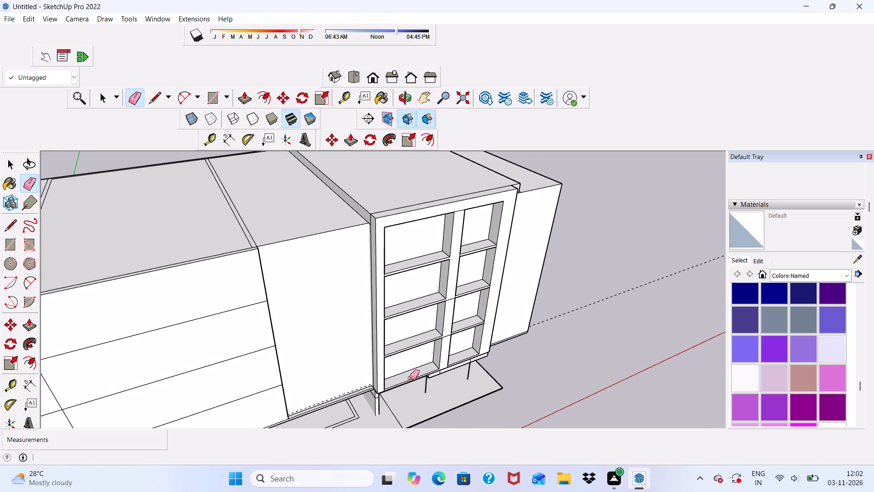
pyautogui.scroll(-5, 422, 351)
pyautogui.moveTo(427, 366); pyautogui.dragTo(406, 342, button='middle')
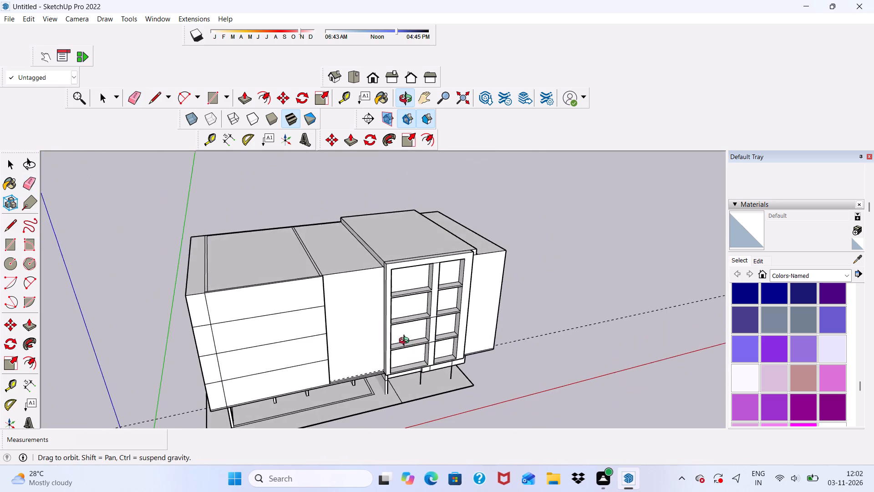
pyautogui.moveTo(406, 342); pyautogui.dragTo(238, 325, button='middle')
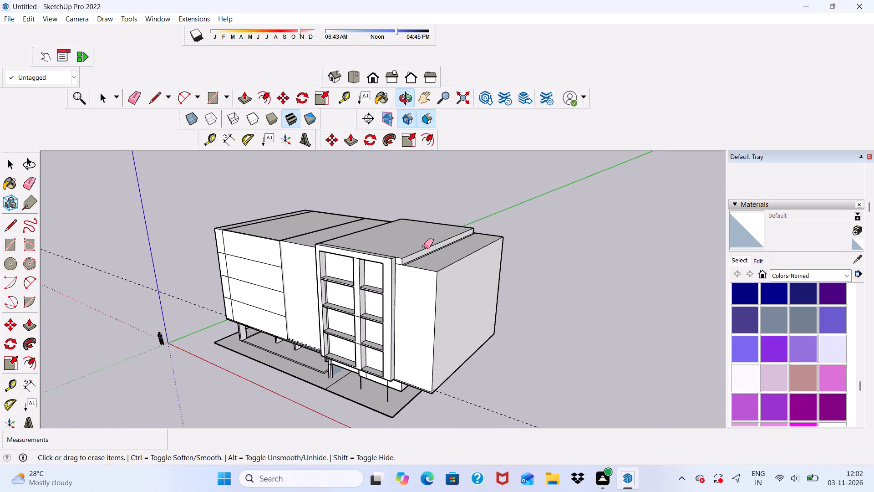
pyautogui.press('space')
pyautogui.scroll(10, 437, 240)
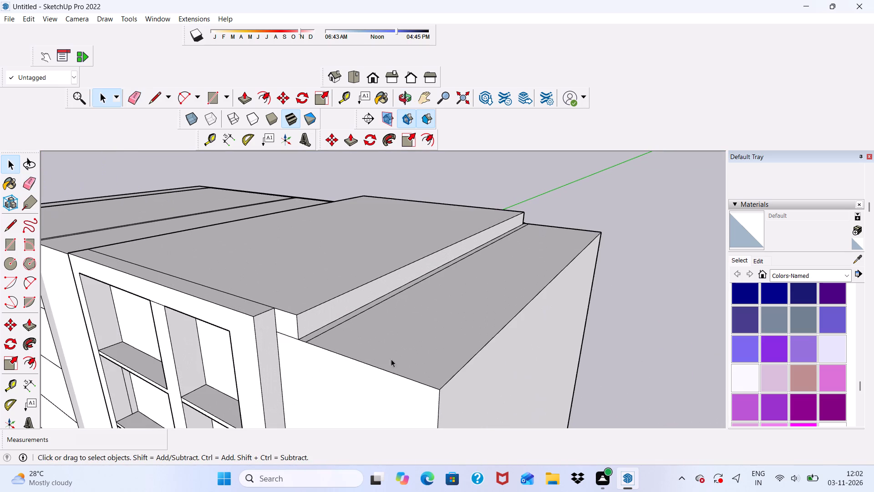
pyautogui.click(132, 97)
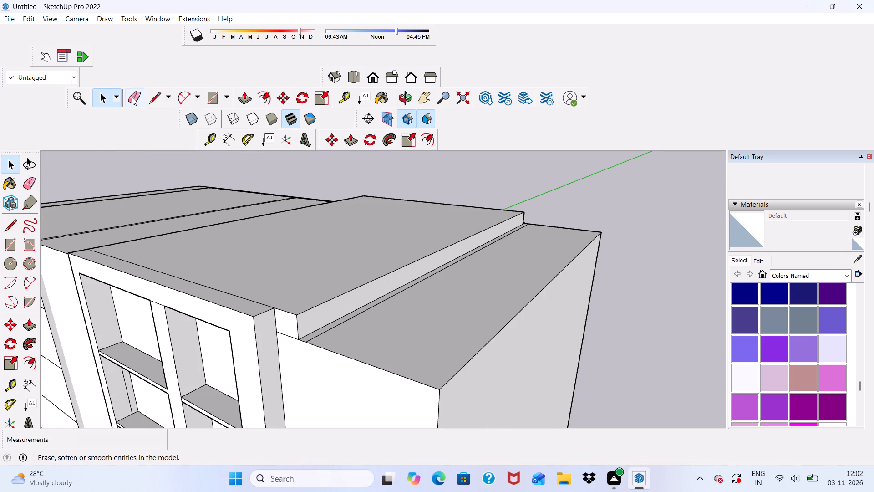
pyautogui.scroll(4, 349, 329)
pyautogui.click(333, 318)
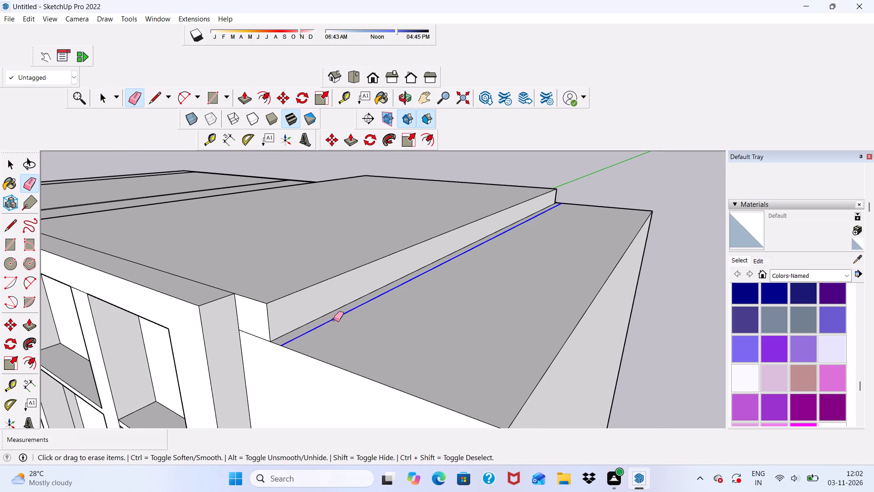
# Push/Pull the raised roof's side face outward across the lower roof, flush with the right block's outer end wall.
pyautogui.scroll(-10, 345, 318)
pyautogui.moveTo(398, 307); pyautogui.dragTo(424, 259, button='middle')
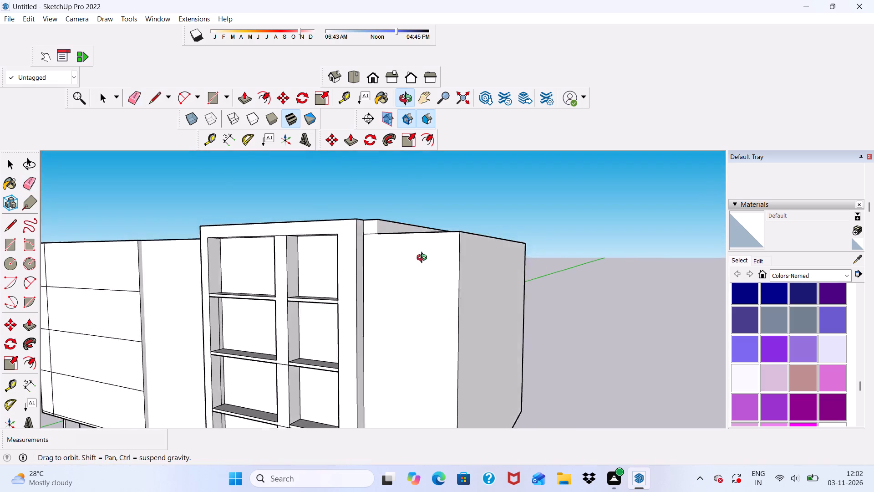
pyautogui.moveTo(424, 259); pyautogui.dragTo(448, 285, button='middle')
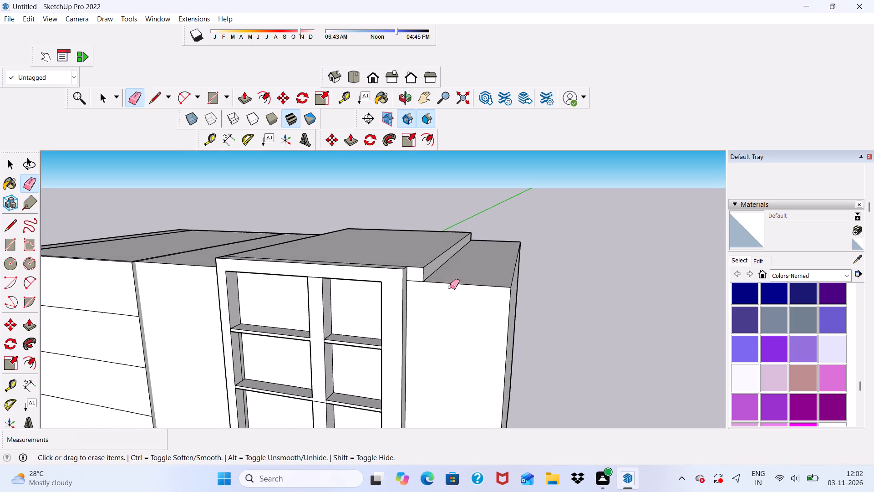
pyautogui.press('space')
pyautogui.scroll(4, 377, 307)
pyautogui.scroll(-1, 391, 301)
pyautogui.moveTo(395, 301); pyautogui.dragTo(408, 266, button='middle')
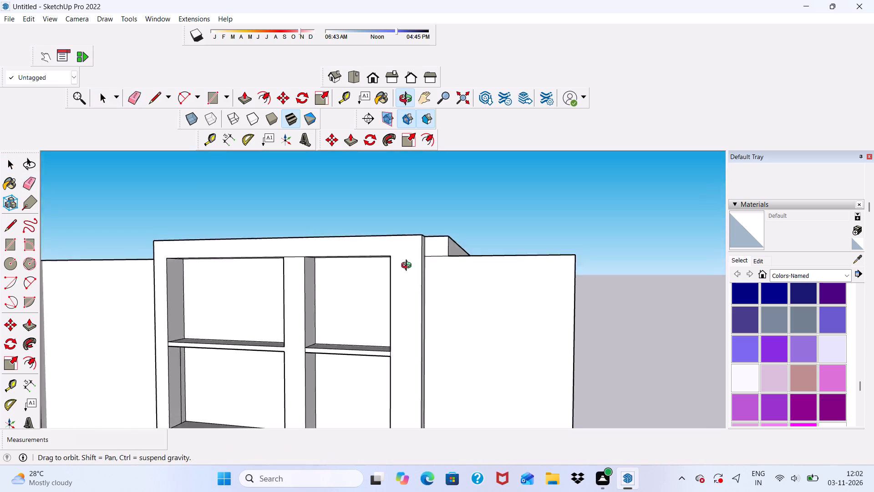
pyautogui.moveTo(408, 266); pyautogui.dragTo(330, 306, button='middle')
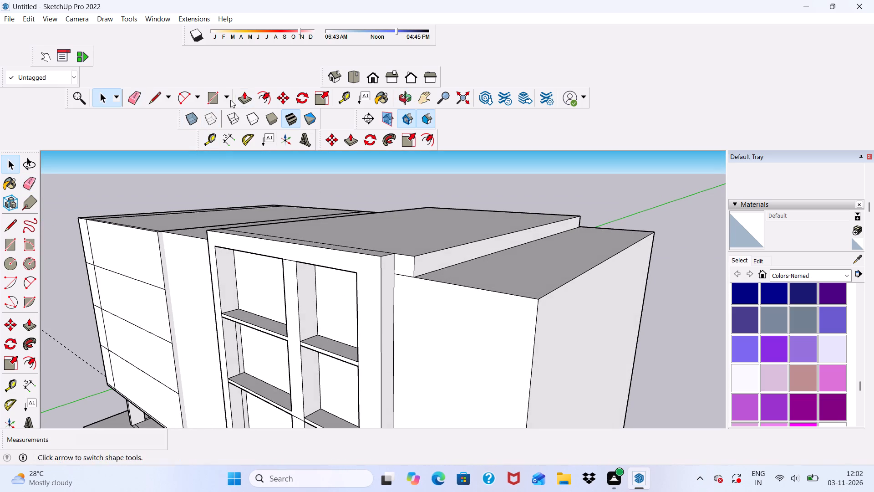
pyautogui.click(248, 96)
pyautogui.scroll(4, 416, 280)
pyautogui.click(427, 245)
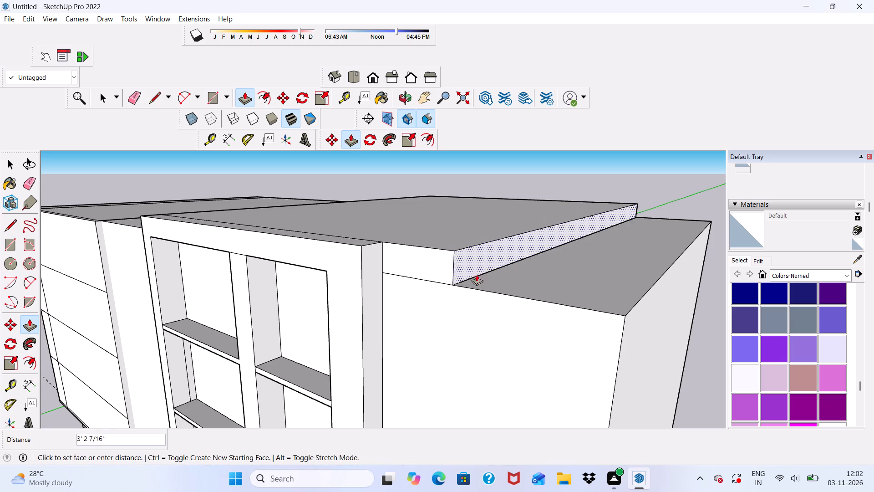
pyautogui.click(625, 337)
pyautogui.scroll(-5, 361, 249)
pyautogui.moveTo(341, 272); pyautogui.dragTo(462, 241, button='middle')
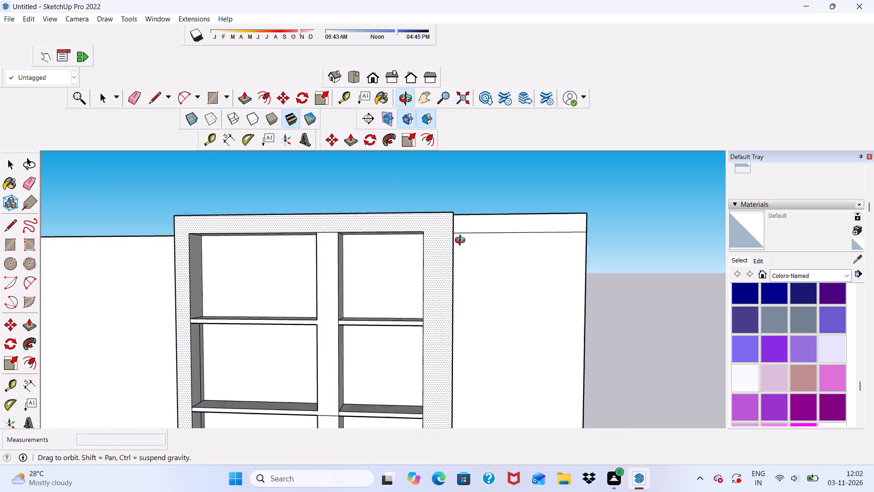
# Draw a rectangle about 42' 6" high and 1' 9" wide along the outer edge of the right block's front wall, from roof to base.
pyautogui.moveTo(462, 241); pyautogui.dragTo(465, 244, button='middle')
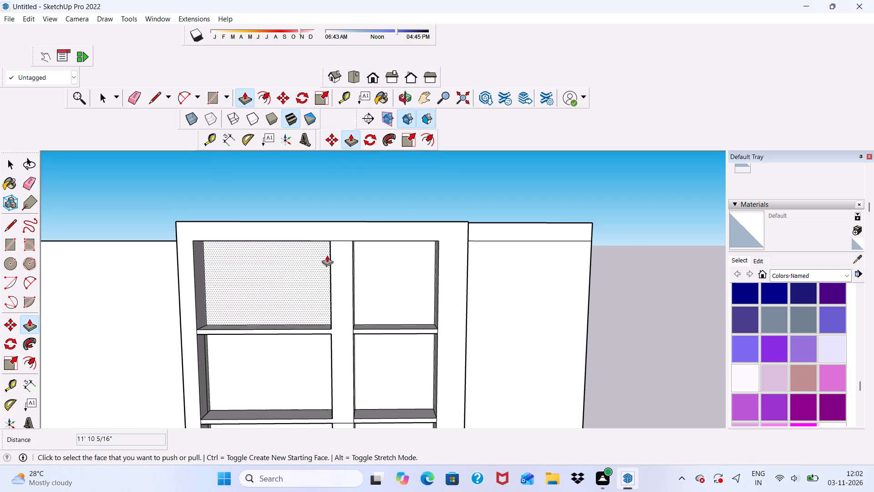
pyautogui.moveTo(327, 255); pyautogui.dragTo(239, 271, button='middle')
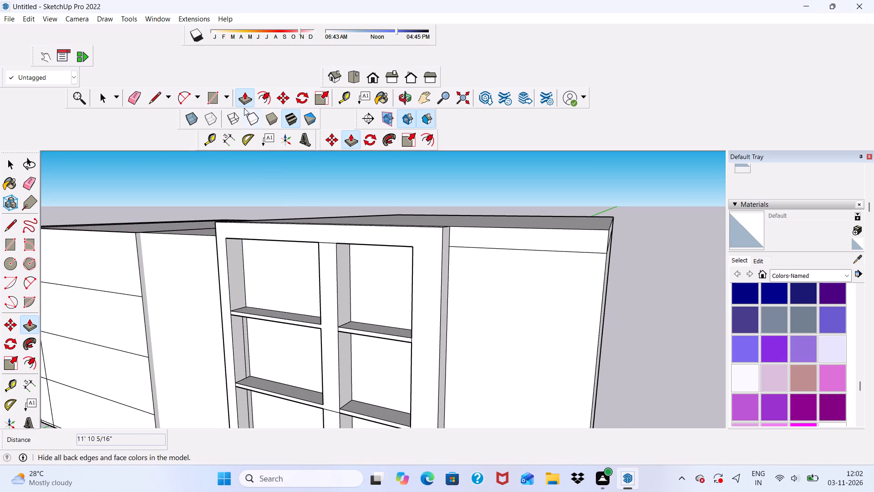
pyautogui.click(212, 98)
pyautogui.scroll(-3, 339, 169)
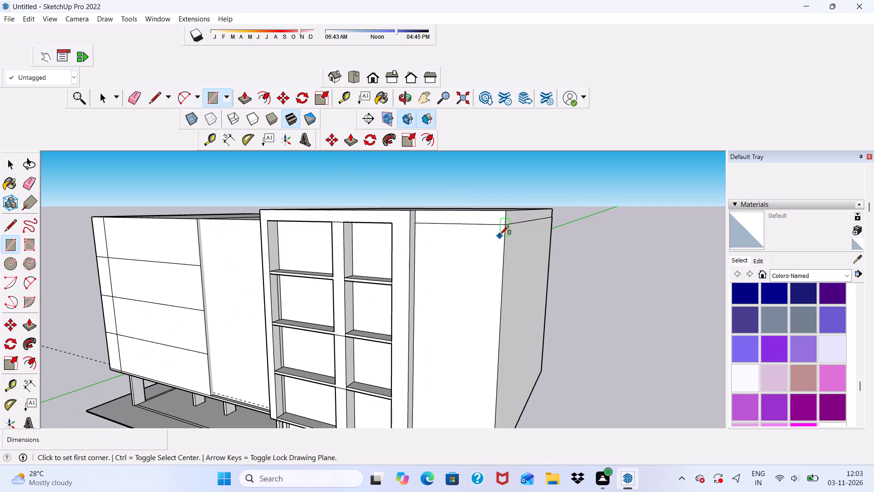
pyautogui.click(504, 212)
pyautogui.scroll(-4, 459, 217)
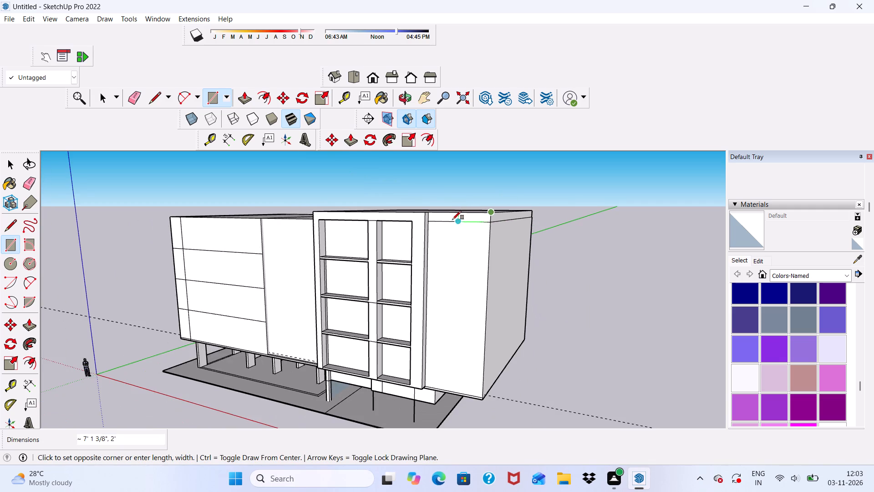
pyautogui.scroll(-4, 446, 251)
pyautogui.scroll(-2, 428, 347)
pyautogui.scroll(12, 452, 369)
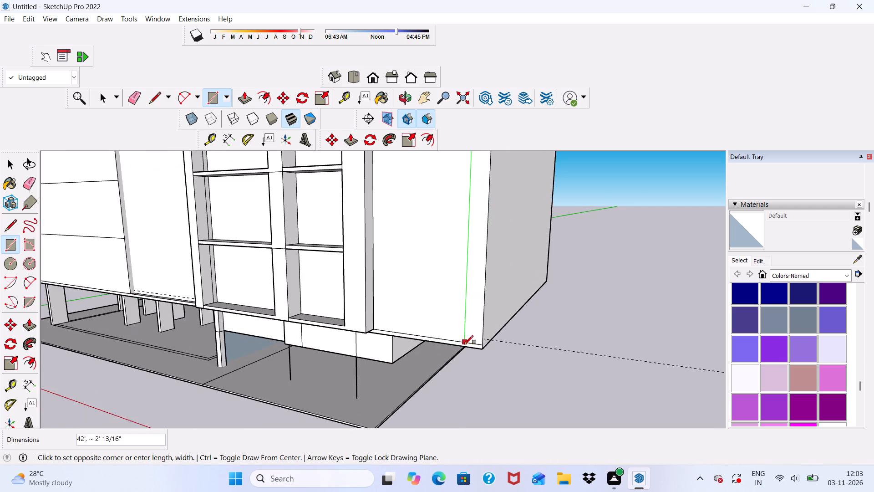
pyautogui.scroll(5, 465, 350)
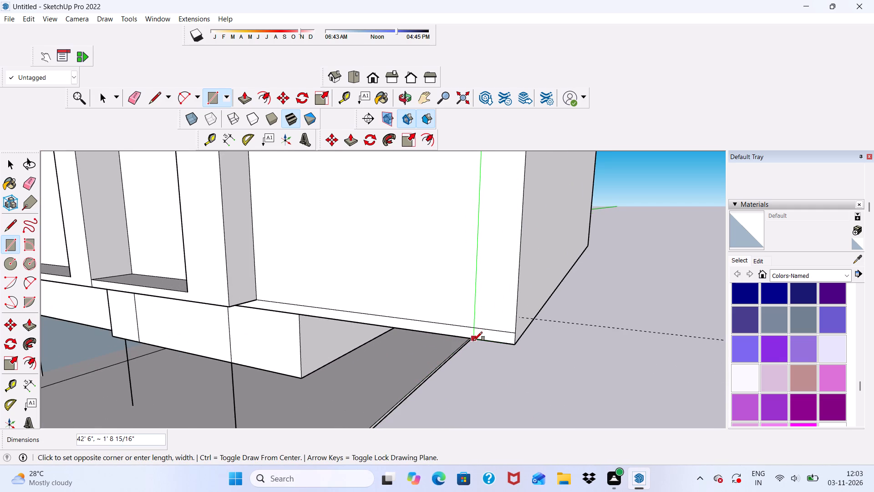
pyautogui.click(473, 341)
# Examine the blank wall bay between the framed facade and the narrow vertical strip at the right block's outer end.
pyautogui.scroll(-7, 427, 318)
pyautogui.moveTo(359, 333); pyautogui.dragTo(421, 364, button='middle')
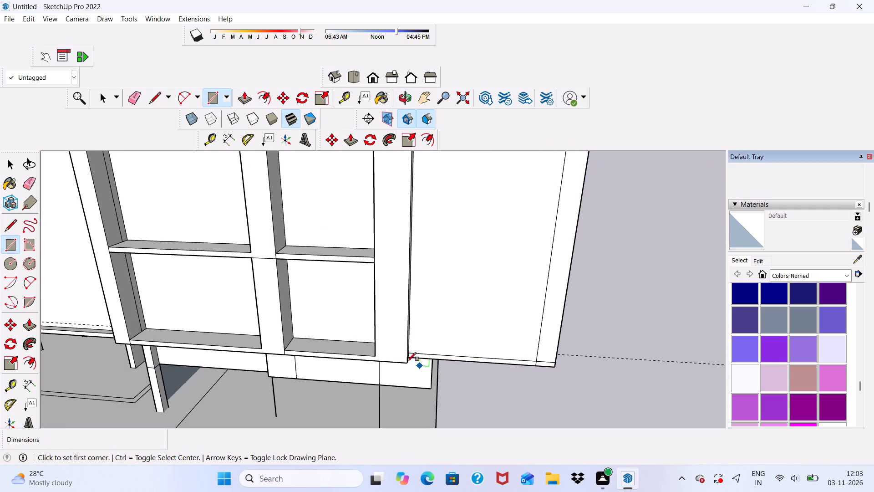
pyautogui.moveTo(415, 257); pyautogui.dragTo(396, 298, button='middle')
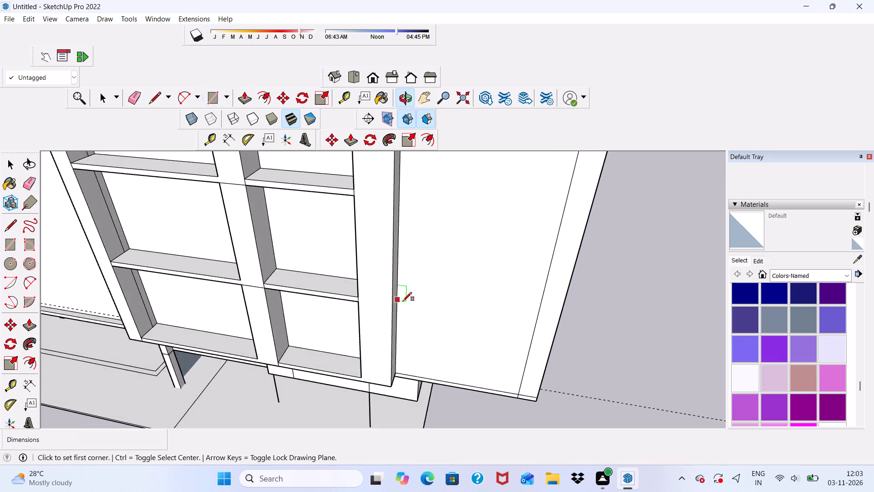
pyautogui.scroll(-12, 410, 283)
pyautogui.moveTo(419, 311); pyautogui.dragTo(419, 302, button='middle')
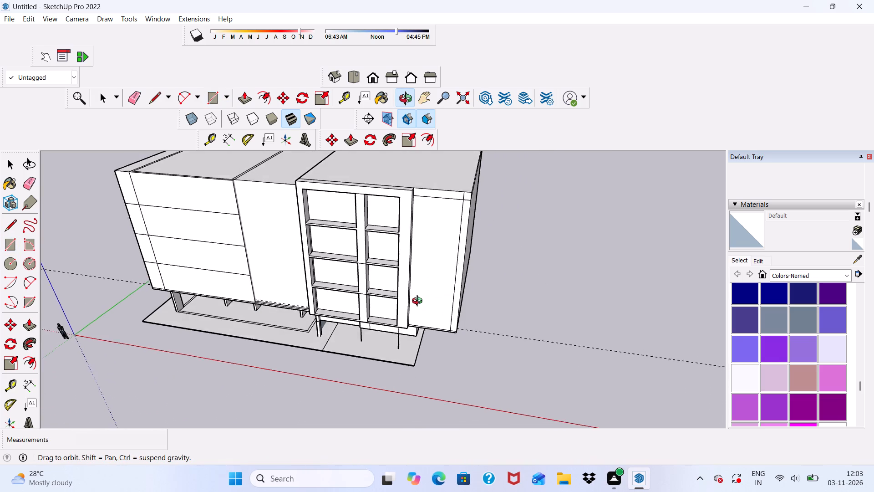
pyautogui.moveTo(419, 302); pyautogui.dragTo(457, 279, button='middle')
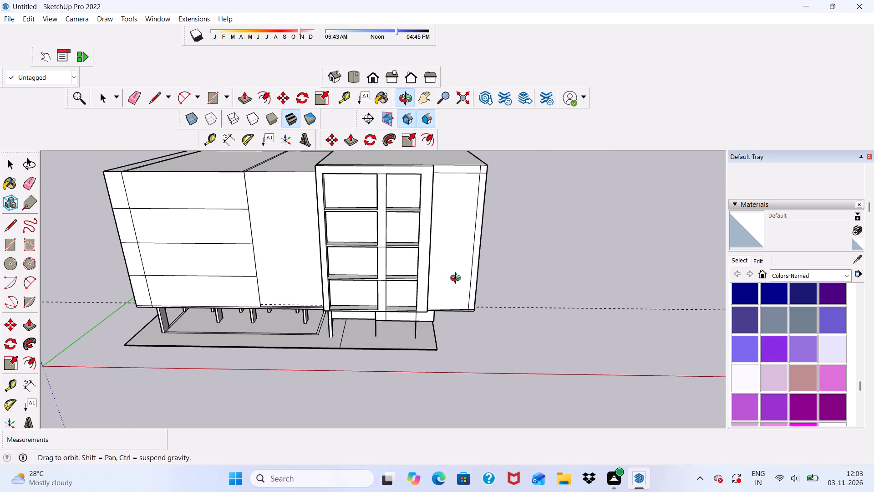
pyautogui.moveTo(457, 279); pyautogui.dragTo(451, 287, button='middle')
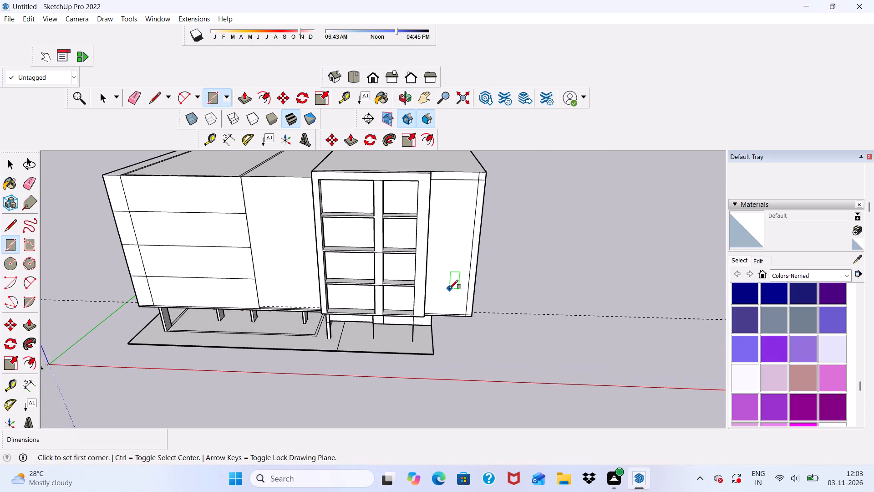
pyautogui.moveTo(448, 291); pyautogui.dragTo(426, 292, button='middle')
pyautogui.scroll(6, 431, 210)
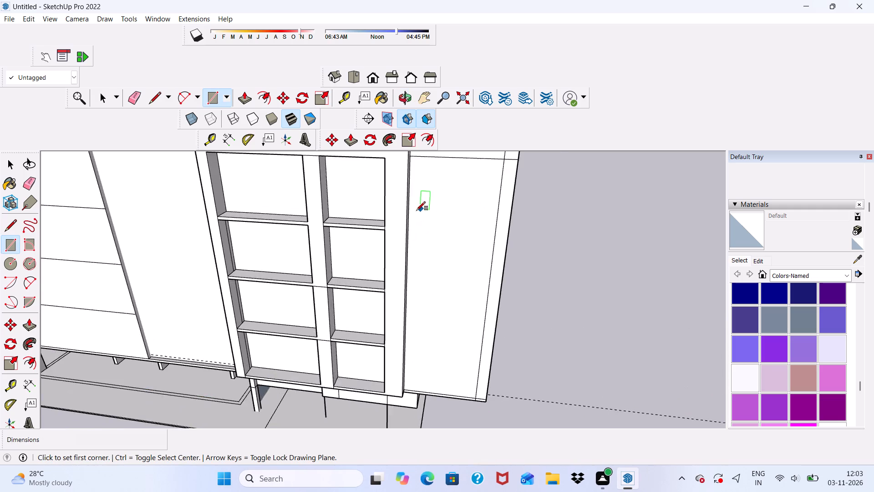
pyautogui.scroll(6, 417, 210)
pyautogui.moveTo(412, 232); pyautogui.dragTo(386, 225, button='middle')
pyautogui.scroll(4, 400, 220)
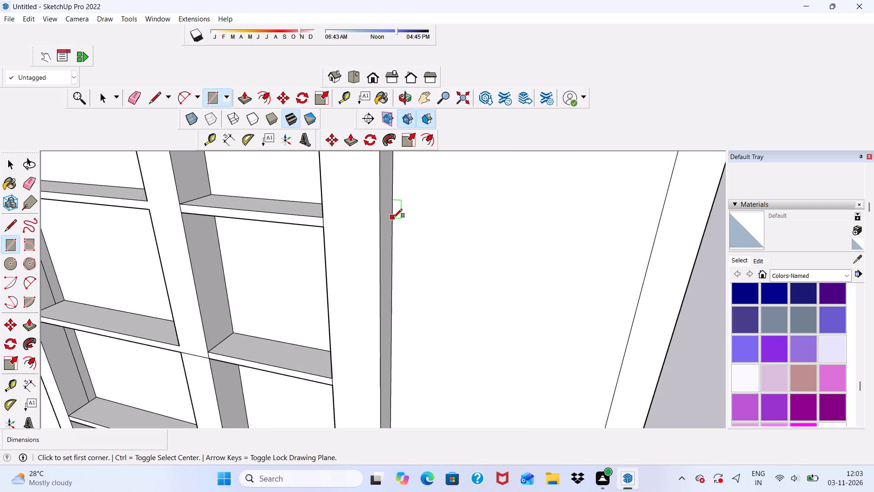
pyautogui.scroll(-9, 393, 222)
pyautogui.moveTo(401, 255); pyautogui.dragTo(413, 191, button='middle')
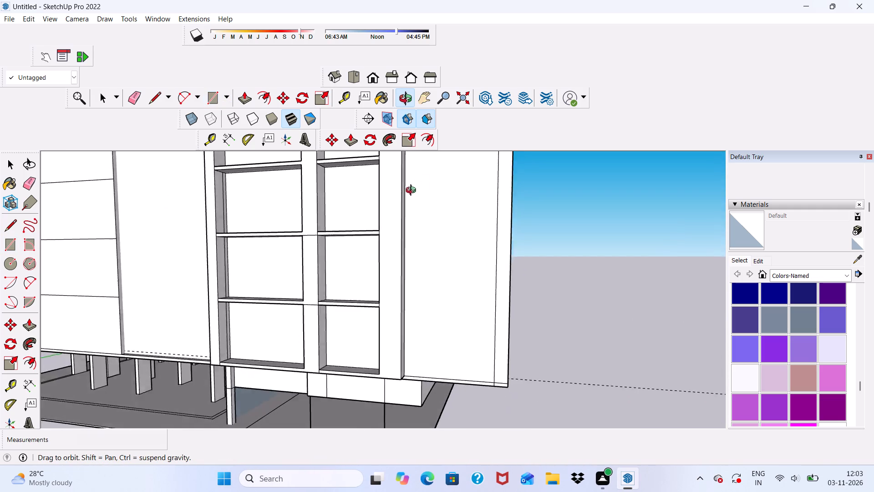
pyautogui.moveTo(413, 191); pyautogui.dragTo(442, 262, button='middle')
pyautogui.press('space')
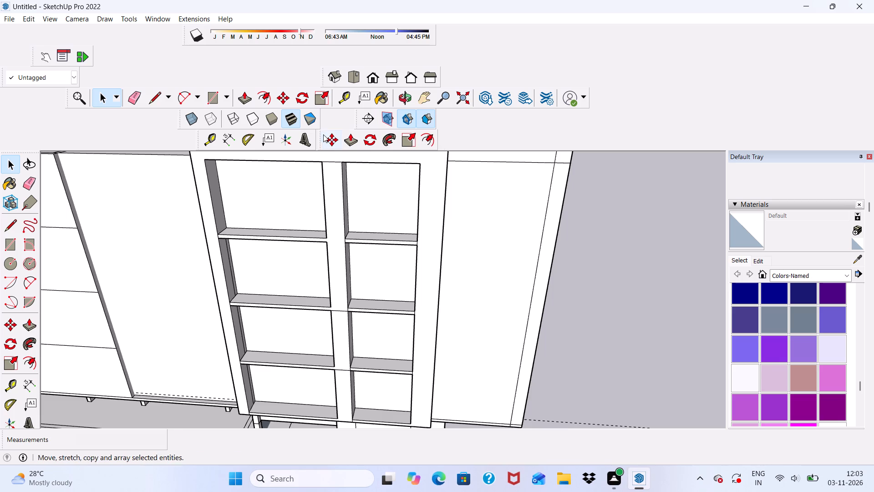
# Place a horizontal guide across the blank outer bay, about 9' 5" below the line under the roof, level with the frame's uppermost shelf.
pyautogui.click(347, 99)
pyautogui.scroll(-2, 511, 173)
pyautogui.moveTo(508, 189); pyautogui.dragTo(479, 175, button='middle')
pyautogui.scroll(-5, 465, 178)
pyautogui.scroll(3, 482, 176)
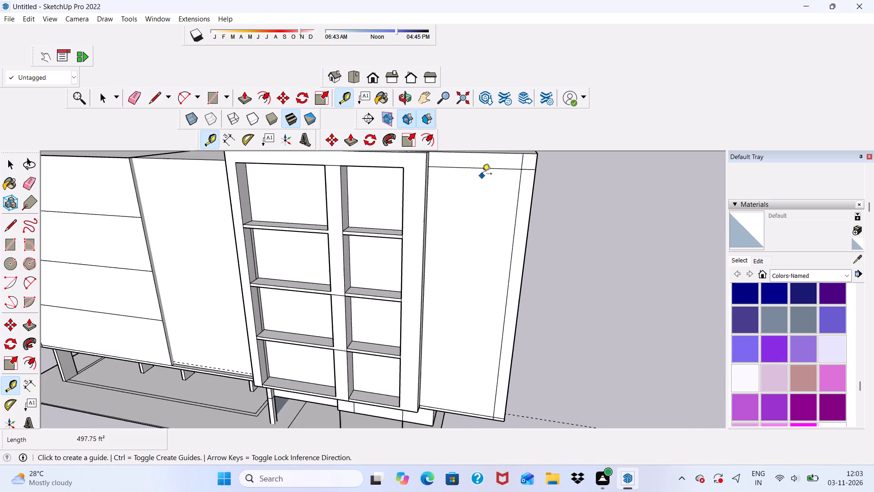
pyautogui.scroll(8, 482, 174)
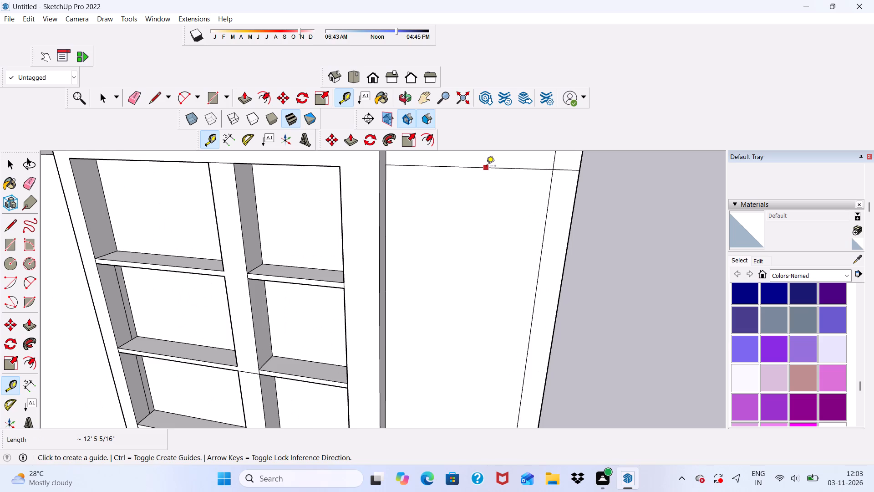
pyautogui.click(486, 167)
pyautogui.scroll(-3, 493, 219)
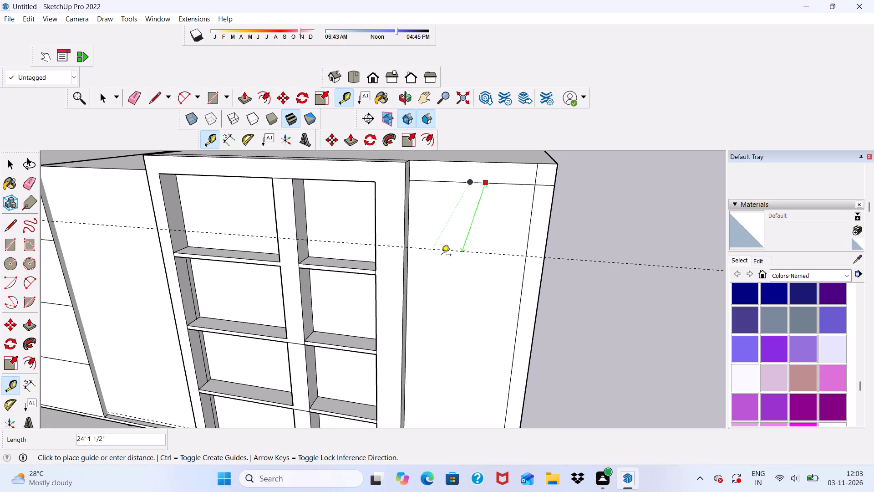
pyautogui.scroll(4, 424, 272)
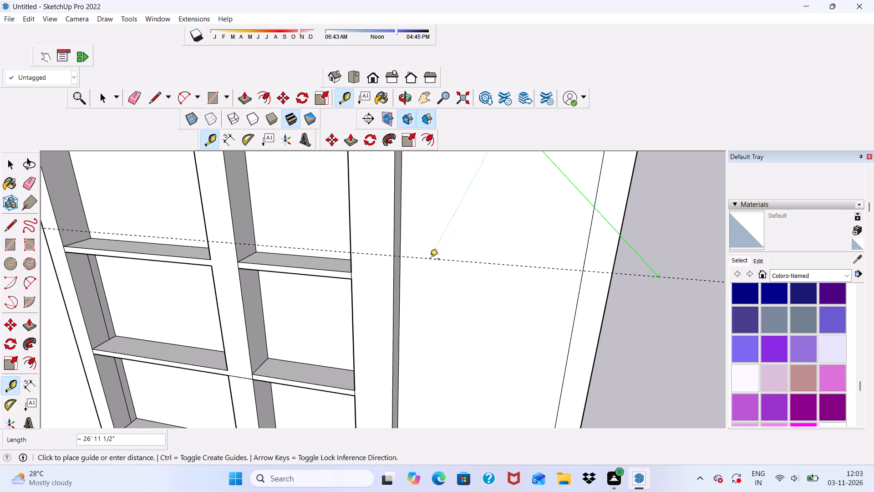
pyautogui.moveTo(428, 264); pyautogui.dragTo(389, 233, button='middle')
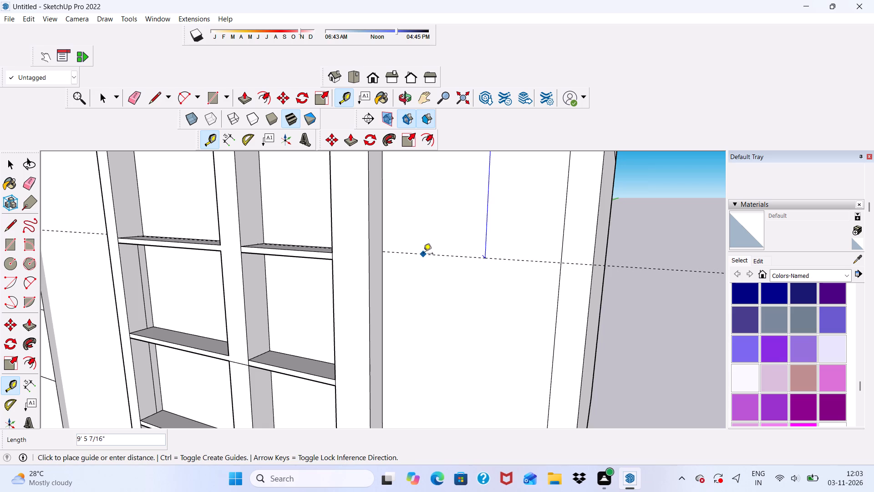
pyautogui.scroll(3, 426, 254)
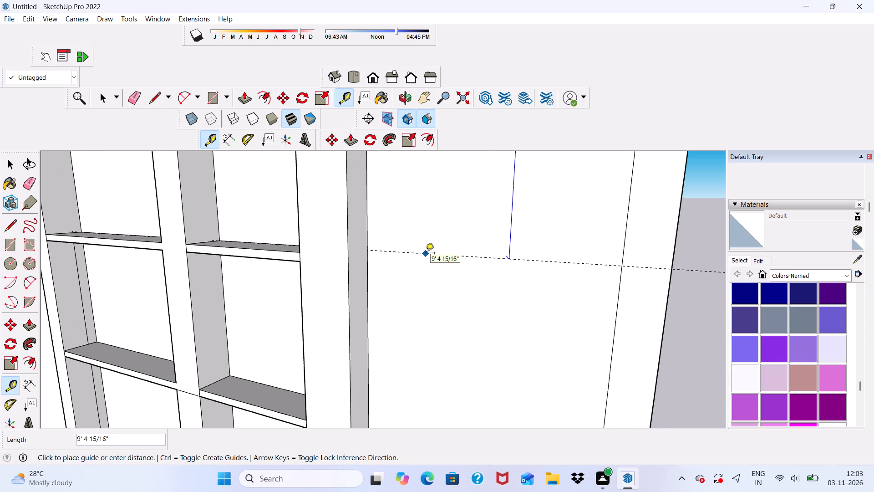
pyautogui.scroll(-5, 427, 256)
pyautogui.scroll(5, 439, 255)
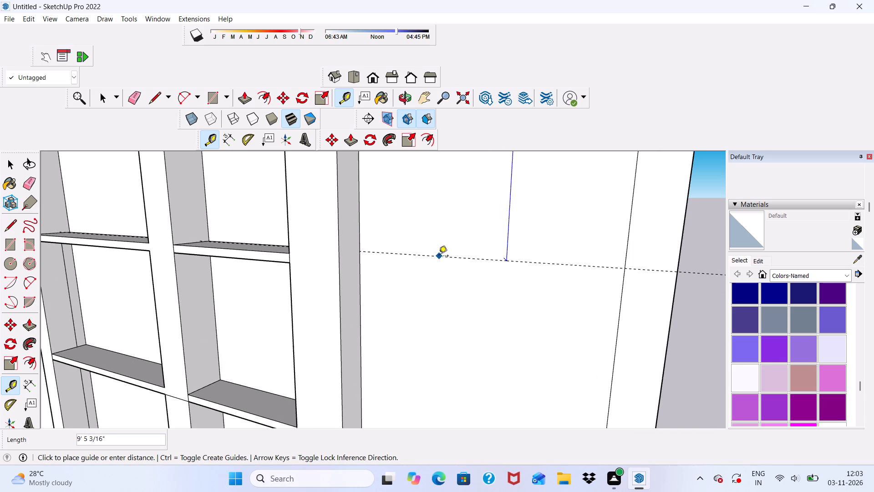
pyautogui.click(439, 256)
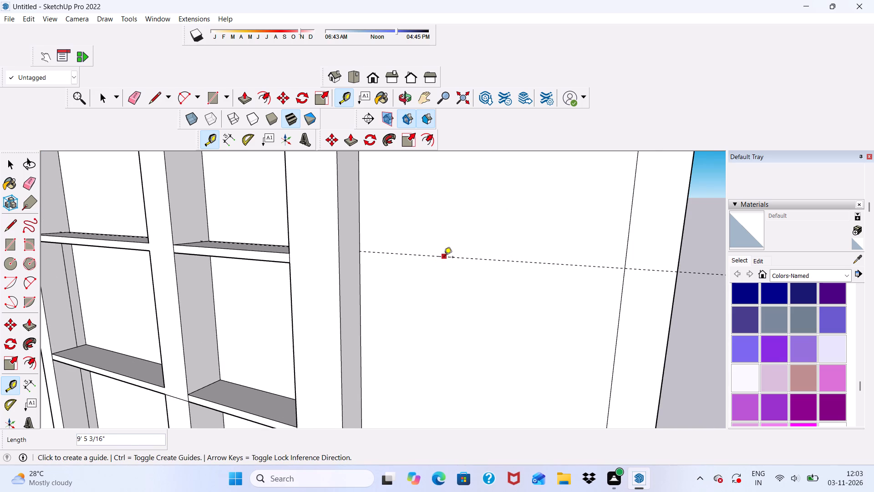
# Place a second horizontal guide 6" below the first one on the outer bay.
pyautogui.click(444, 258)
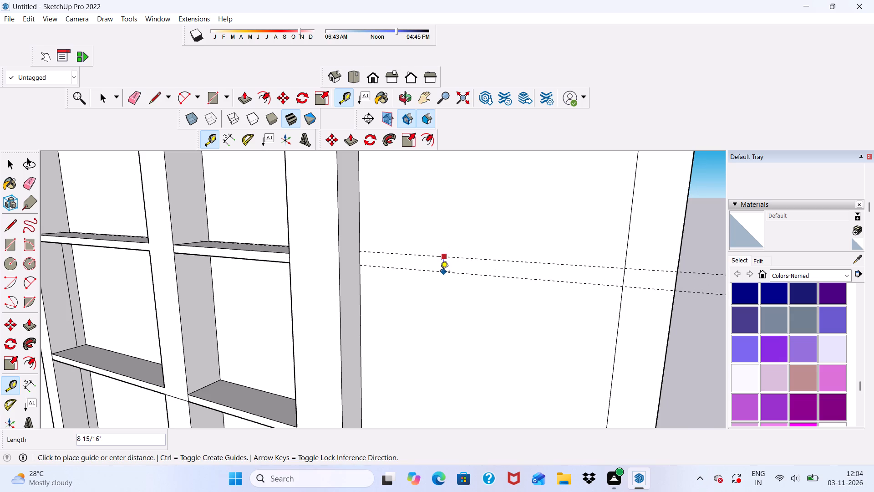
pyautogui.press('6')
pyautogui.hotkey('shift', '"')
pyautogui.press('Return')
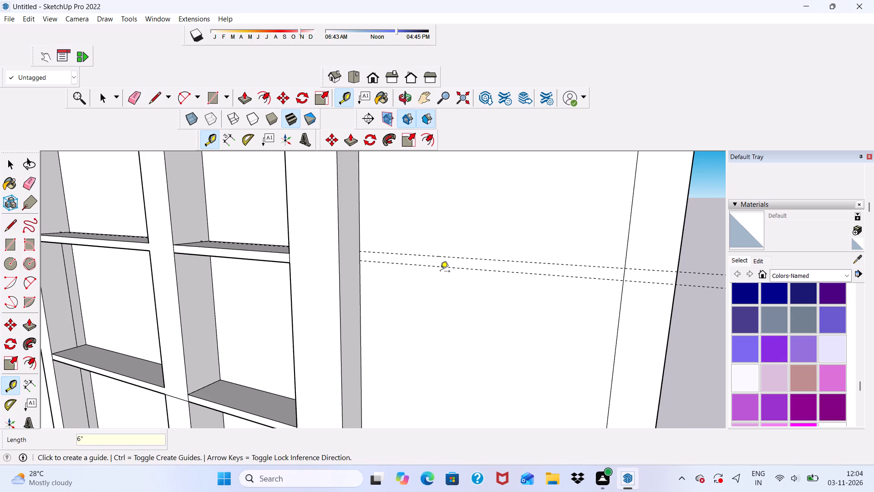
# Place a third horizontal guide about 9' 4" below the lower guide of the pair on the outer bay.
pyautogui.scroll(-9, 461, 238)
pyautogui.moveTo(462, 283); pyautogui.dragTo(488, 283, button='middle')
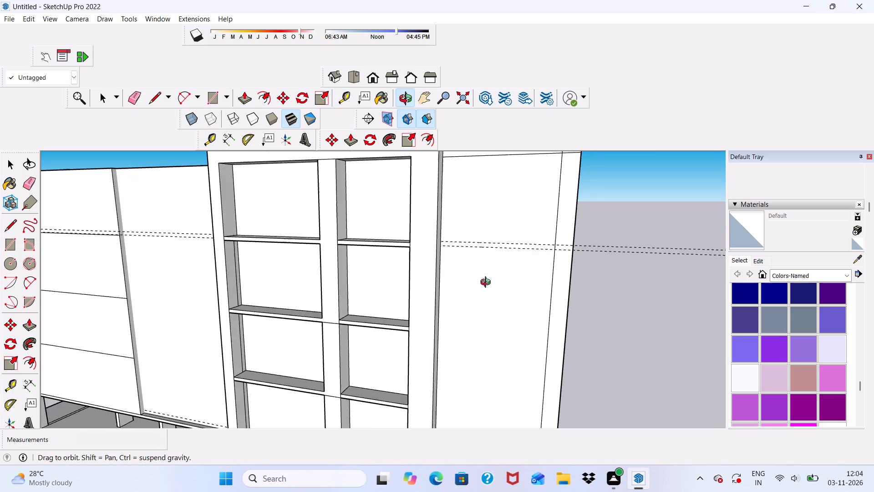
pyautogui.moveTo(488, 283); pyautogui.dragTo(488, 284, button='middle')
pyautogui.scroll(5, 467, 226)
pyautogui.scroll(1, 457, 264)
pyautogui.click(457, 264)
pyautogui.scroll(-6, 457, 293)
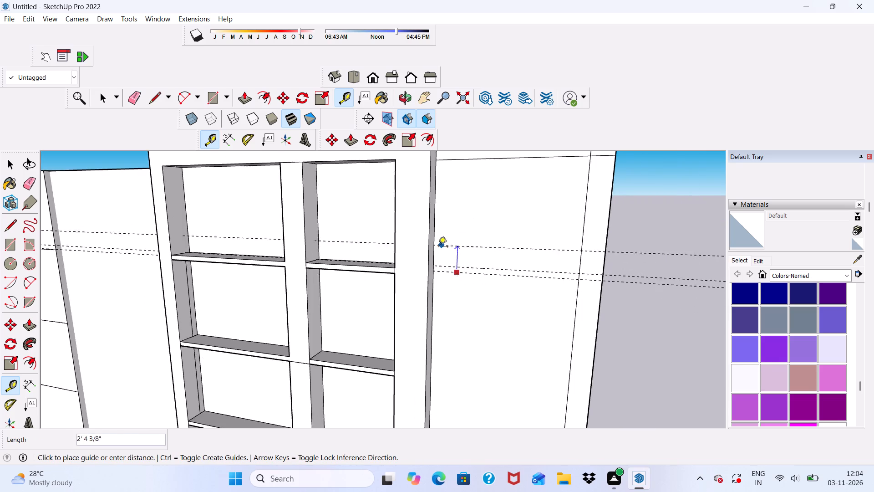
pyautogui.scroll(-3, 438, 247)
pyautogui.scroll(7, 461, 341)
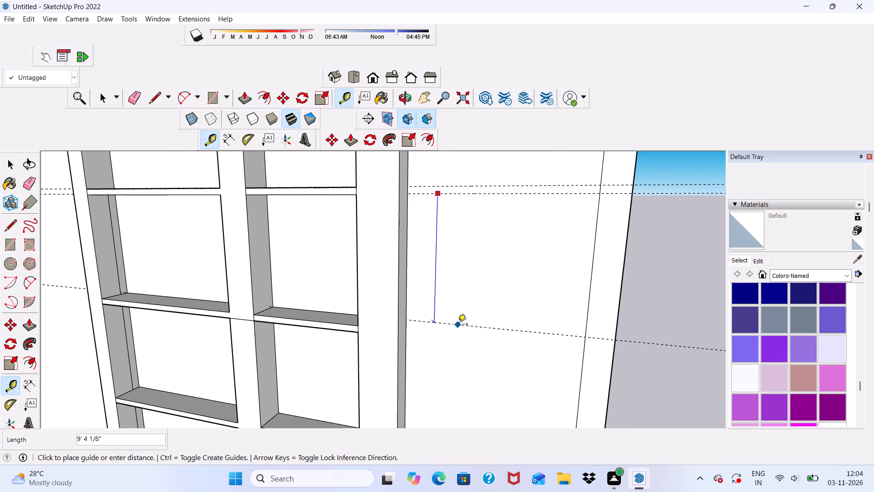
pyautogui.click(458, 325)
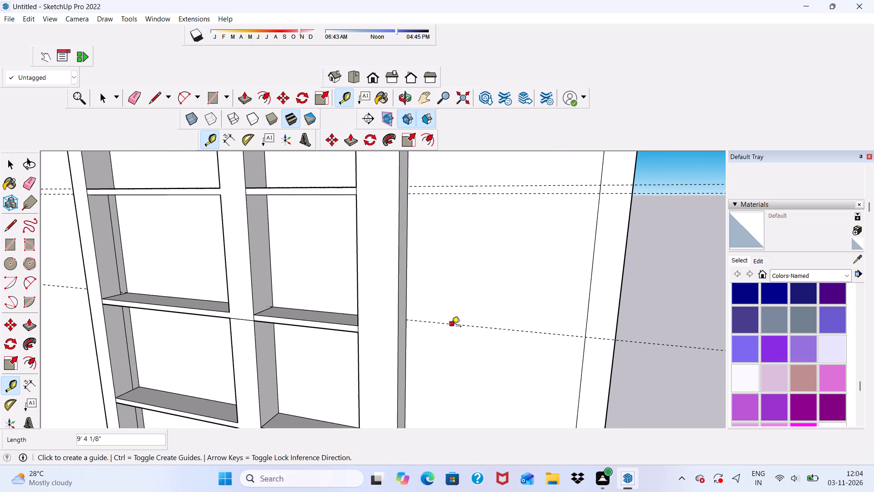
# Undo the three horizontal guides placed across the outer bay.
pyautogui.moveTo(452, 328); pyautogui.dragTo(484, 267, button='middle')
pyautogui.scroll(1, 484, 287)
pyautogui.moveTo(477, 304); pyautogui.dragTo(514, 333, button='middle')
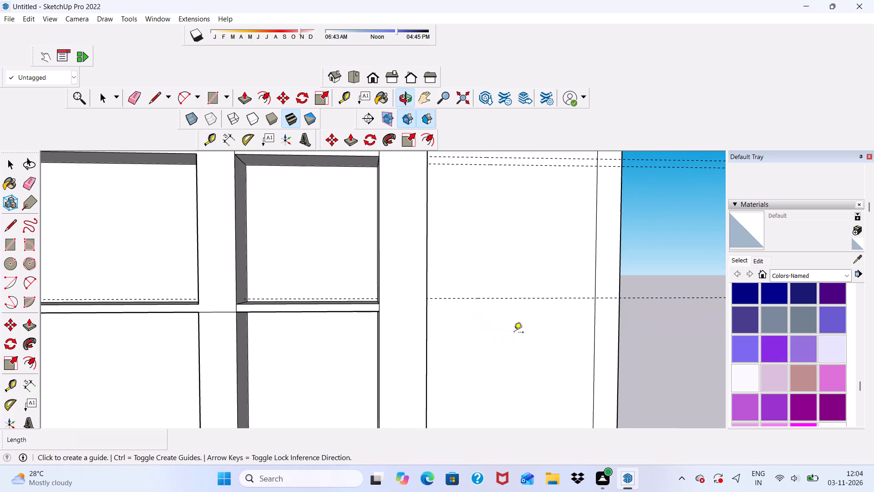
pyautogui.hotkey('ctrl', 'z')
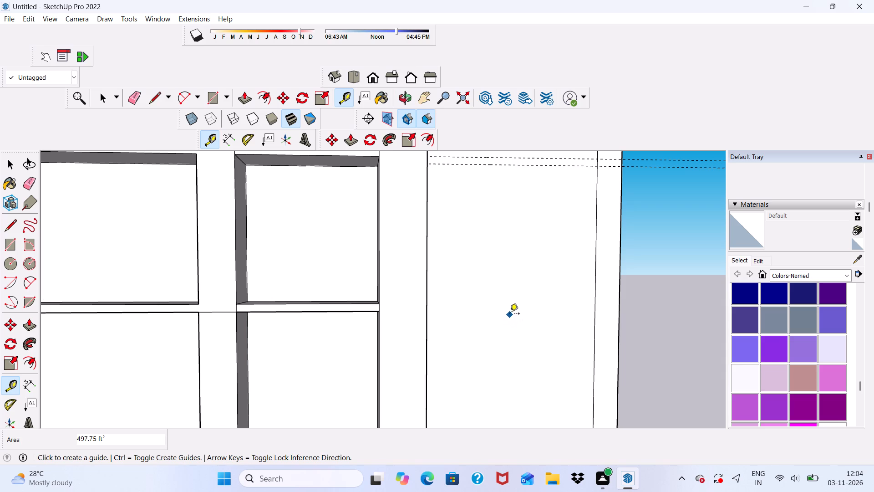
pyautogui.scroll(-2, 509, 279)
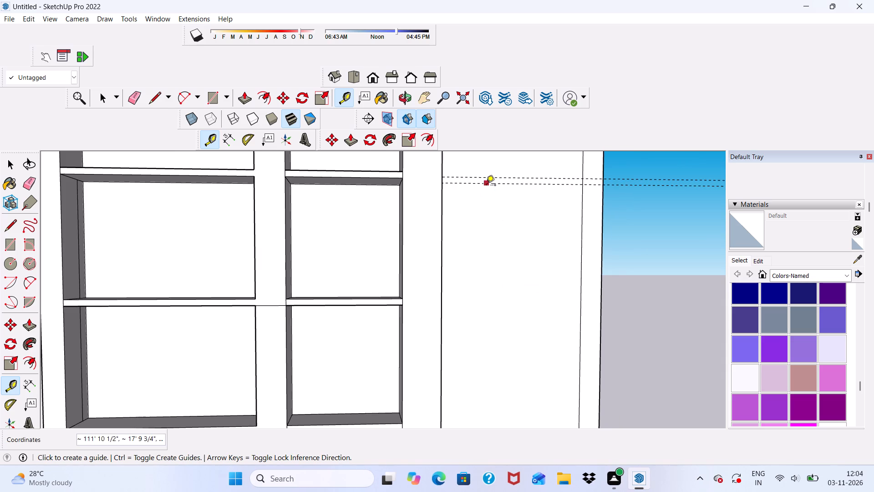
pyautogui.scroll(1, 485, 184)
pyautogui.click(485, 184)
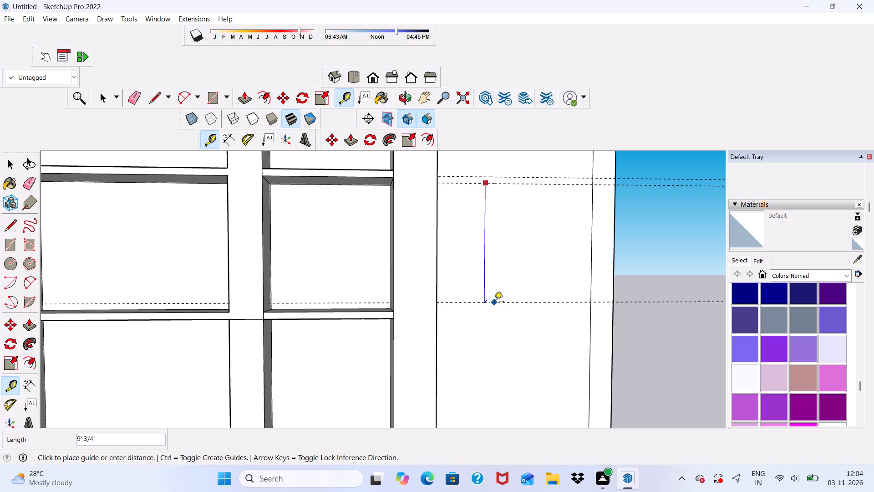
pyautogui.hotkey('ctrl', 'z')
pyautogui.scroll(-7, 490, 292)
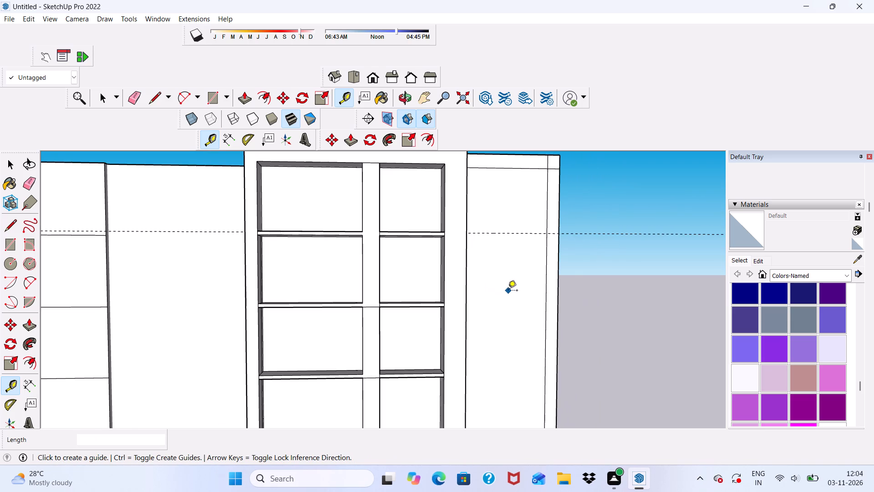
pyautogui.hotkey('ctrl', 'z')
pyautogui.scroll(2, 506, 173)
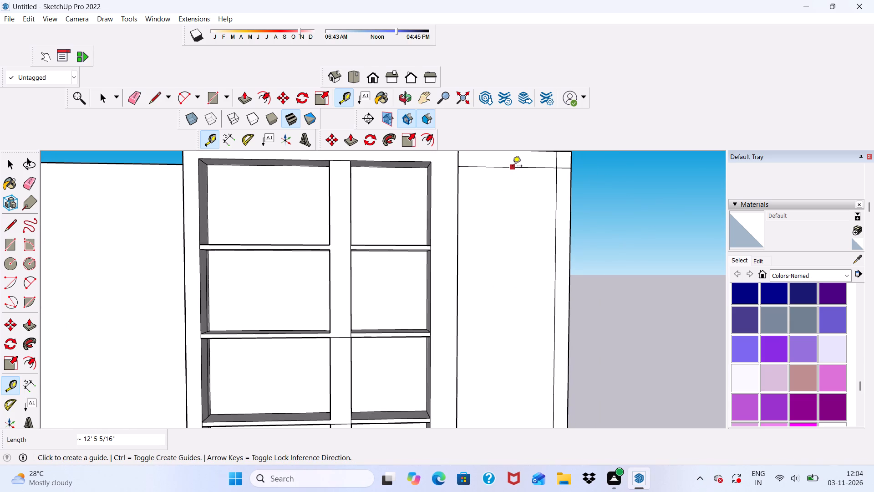
# Place a guide along the line under the roof on the outer bay, plus a parallel guide 10' below it.
pyautogui.doubleClick(513, 167)
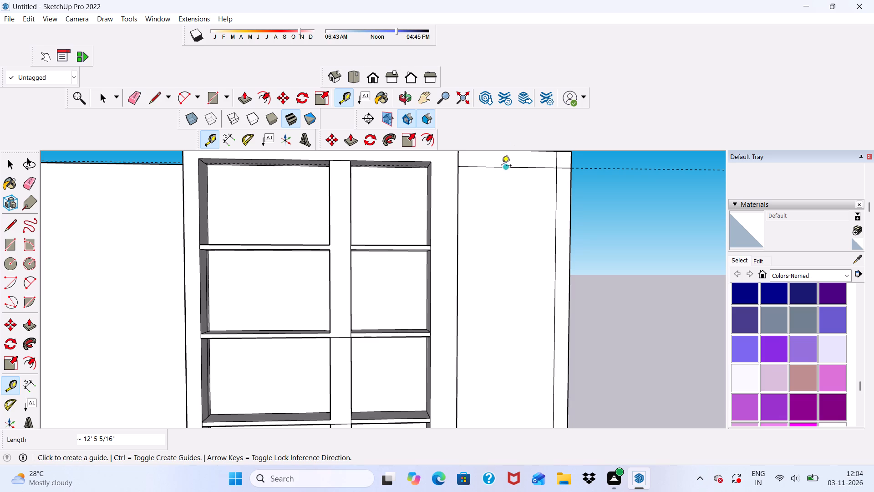
pyautogui.click(498, 169)
pyautogui.scroll(-3, 499, 233)
pyautogui.scroll(1, 504, 268)
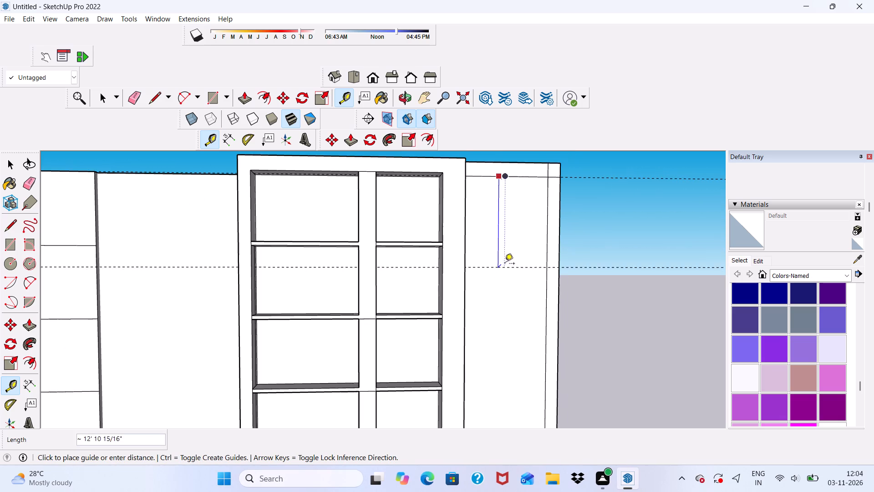
pyautogui.write("10'")
pyautogui.press('Return')
# Place another horizontal guide on the outer bay, 10' below the guide nearest the frame's uppermost shelf.
pyautogui.scroll(-5, 479, 258)
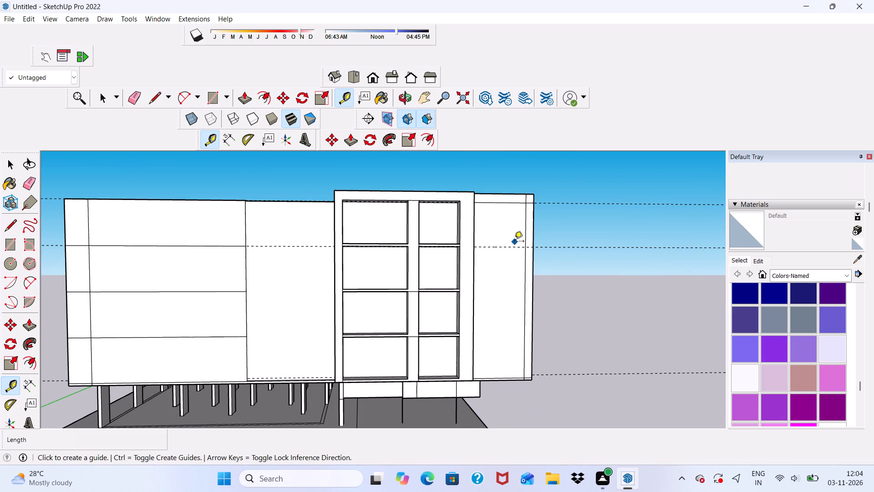
pyautogui.moveTo(501, 249); pyautogui.dragTo(408, 235, button='middle')
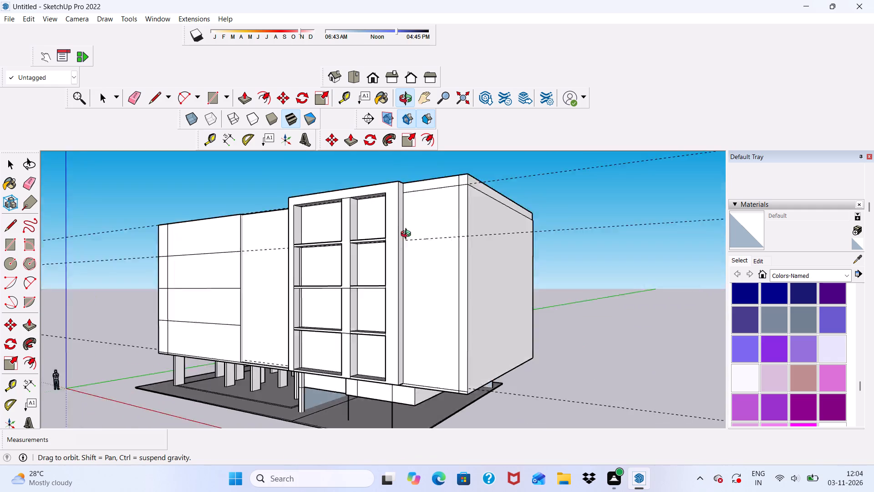
pyautogui.moveTo(408, 235); pyautogui.dragTo(526, 256, button='middle')
pyautogui.scroll(5, 486, 250)
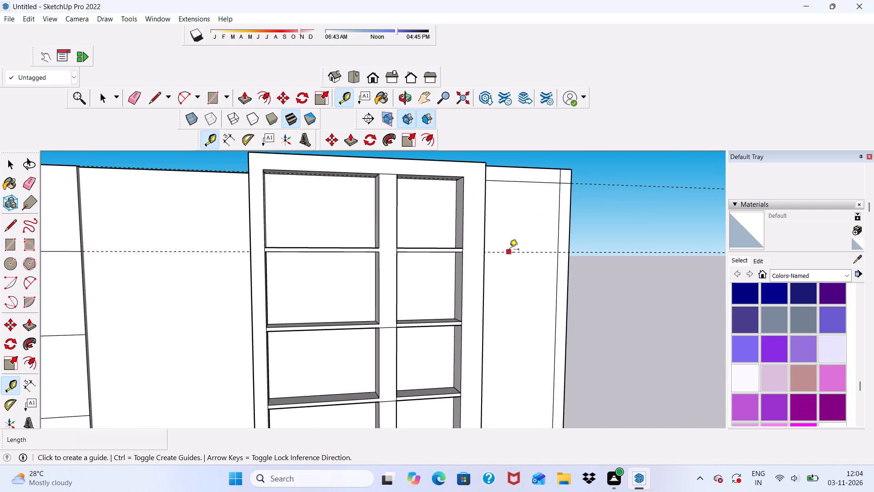
pyautogui.click(509, 250)
pyautogui.write("10'")
pyautogui.press('Return')
# Place a further horizontal guide 10' below the last one on the outer bay, near the frame's lowest inner shelf.
pyautogui.scroll(1, 522, 295)
pyautogui.scroll(-5, 499, 187)
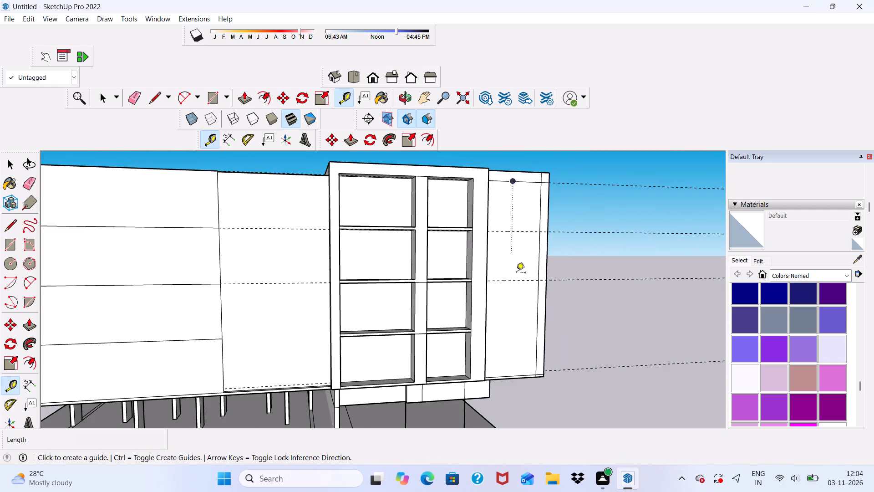
pyautogui.moveTo(514, 302); pyautogui.dragTo(478, 284, button='middle')
pyautogui.scroll(8, 497, 278)
pyautogui.click(502, 265)
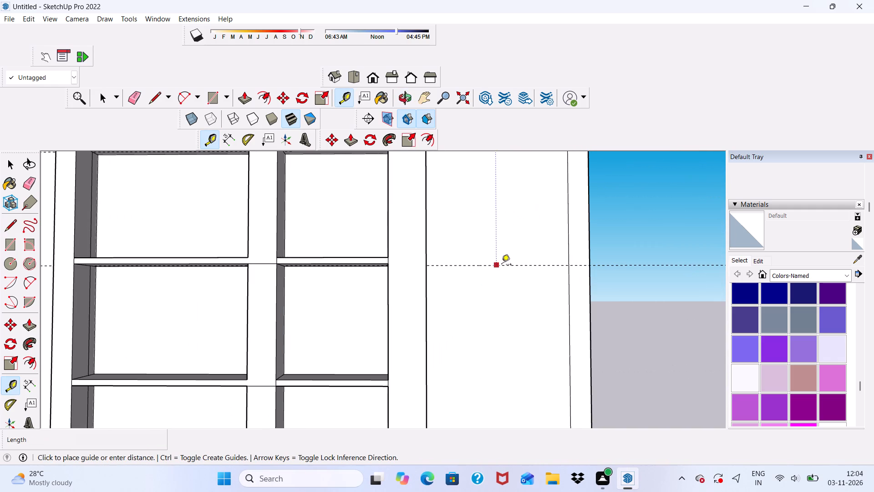
pyautogui.scroll(-8, 500, 290)
pyautogui.scroll(5, 473, 322)
pyautogui.press('space')
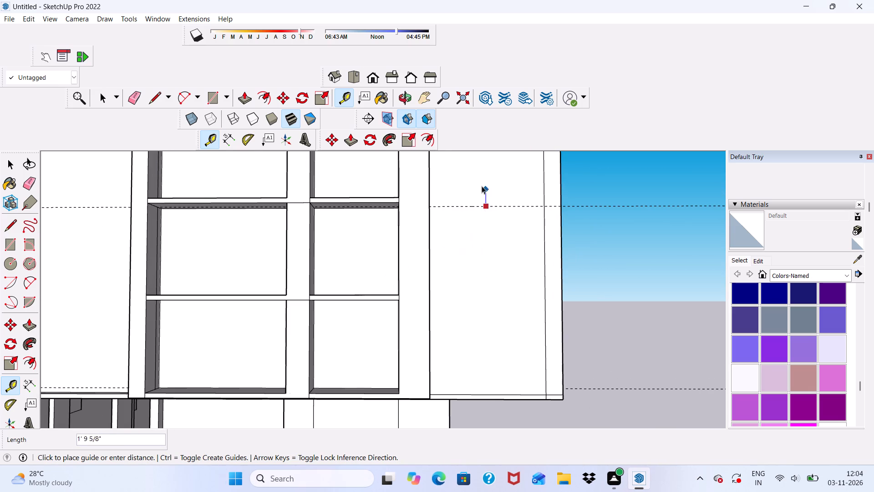
pyautogui.click(342, 93)
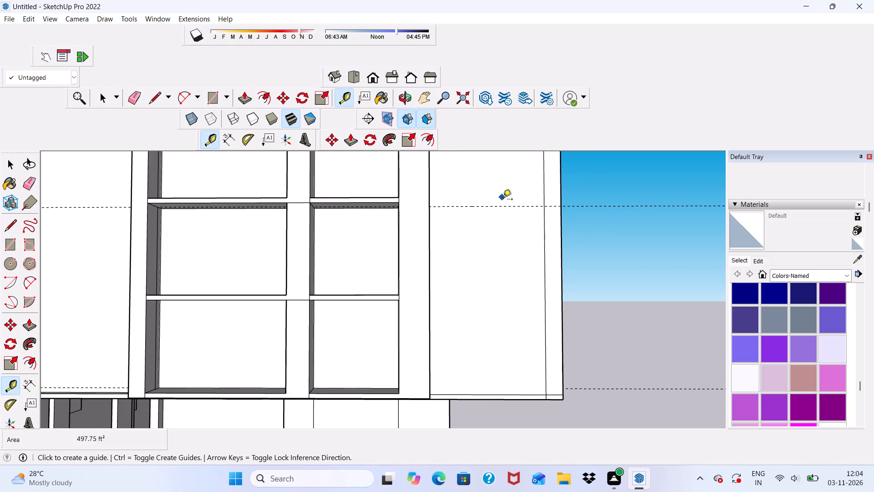
pyautogui.click(508, 207)
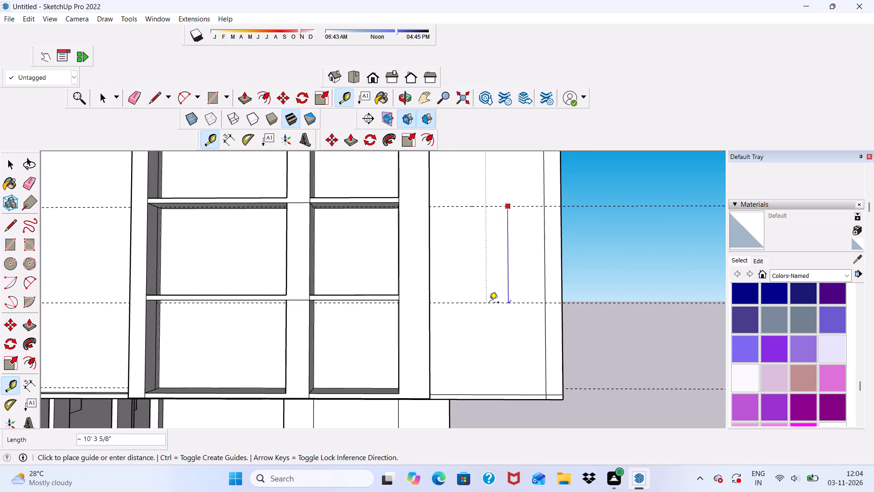
pyautogui.write("10'")
pyautogui.press('Return')
pyautogui.scroll(-8, 483, 288)
pyautogui.moveTo(488, 277); pyautogui.dragTo(471, 313, button='middle')
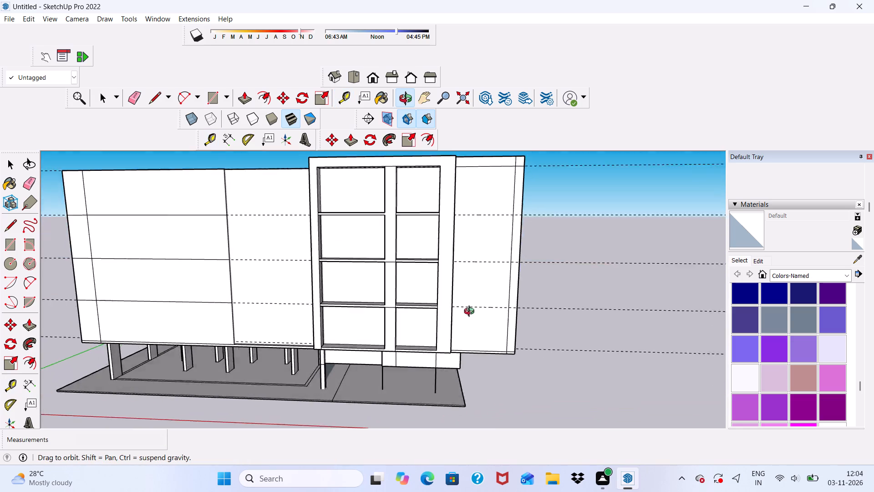
pyautogui.moveTo(471, 313); pyautogui.dragTo(490, 323, button='middle')
pyautogui.press('space')
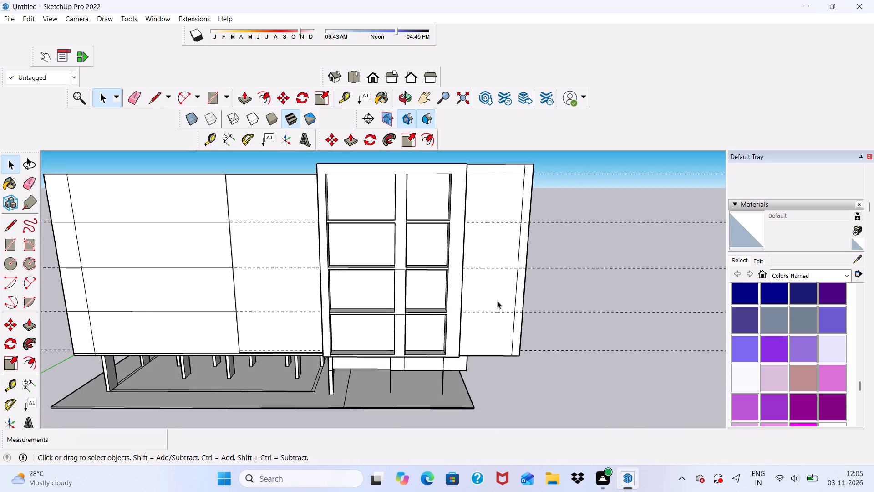
# Draw a horizontal line along the upper floor guide, from the frame's side to the vertical edge strip line.
pyautogui.click(152, 101)
pyautogui.scroll(1, 301, 123)
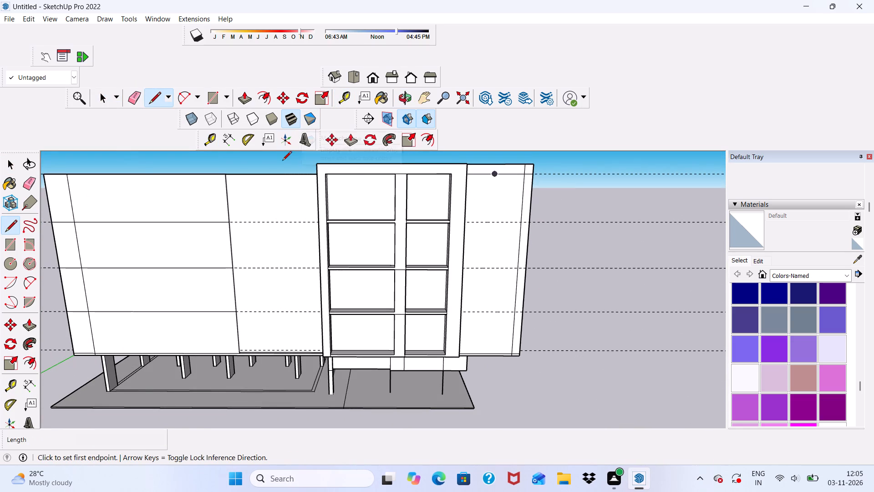
pyautogui.scroll(-1, 528, 200)
pyautogui.moveTo(512, 213); pyautogui.dragTo(412, 208, button='middle')
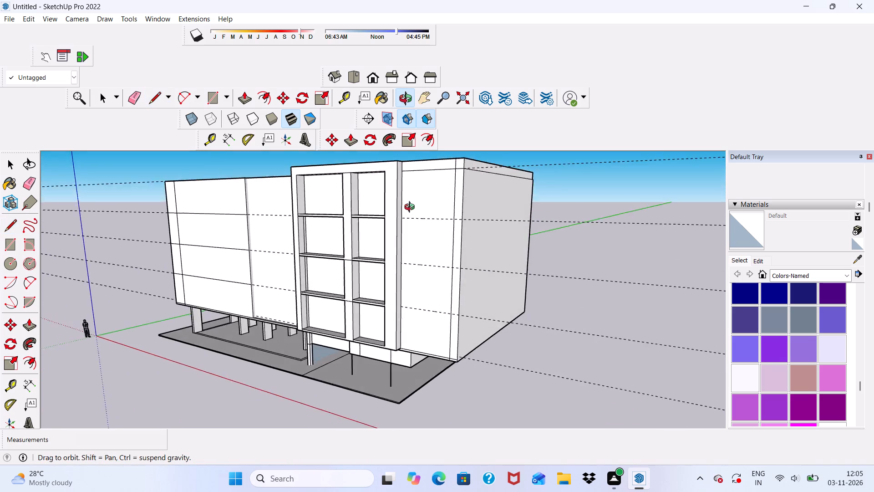
pyautogui.moveTo(412, 208); pyautogui.dragTo(419, 225, button='middle')
pyautogui.scroll(15, 419, 227)
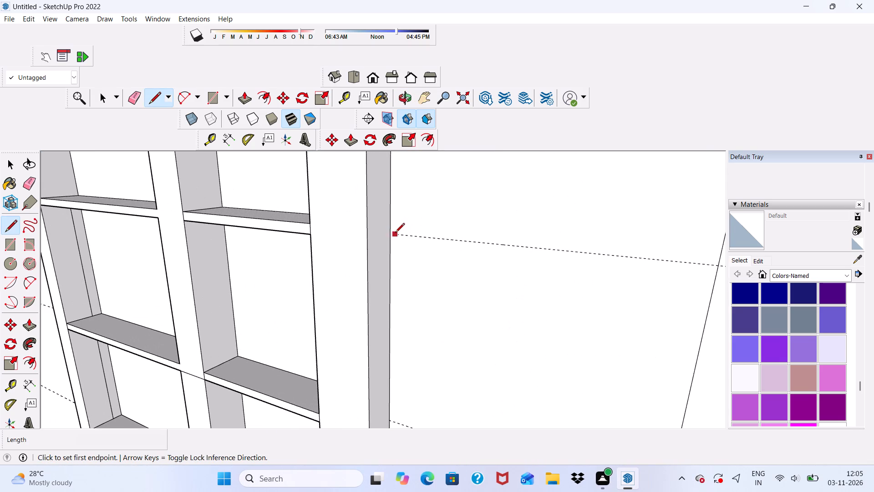
pyautogui.click(393, 235)
pyautogui.scroll(-6, 430, 240)
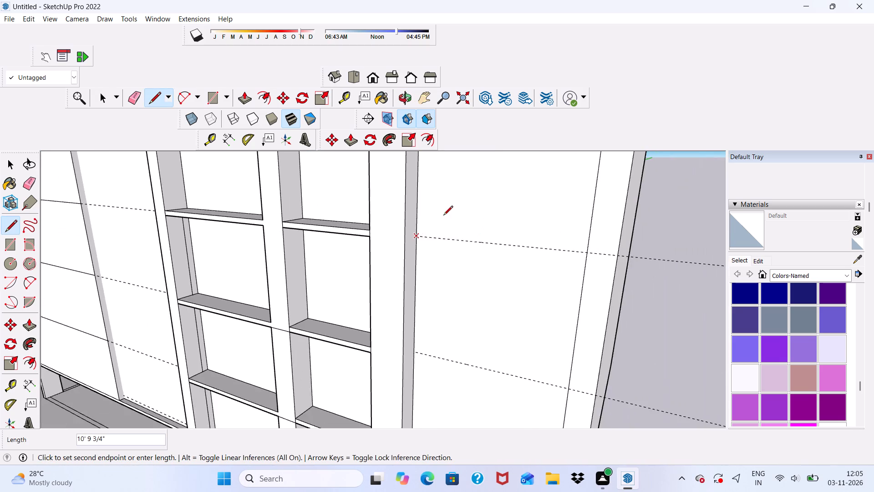
pyautogui.scroll(-5, 420, 214)
pyautogui.moveTo(433, 234); pyautogui.dragTo(507, 235, button='middle')
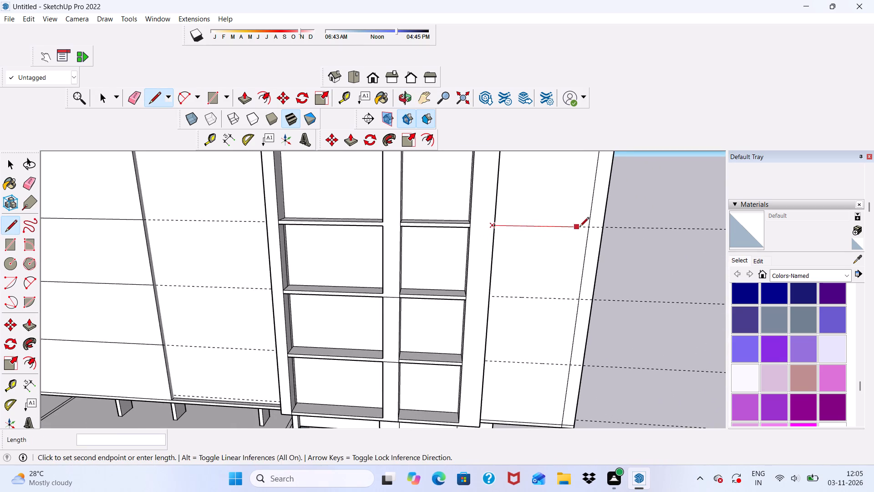
pyautogui.scroll(10, 582, 227)
pyautogui.scroll(-1, 585, 228)
pyautogui.click(585, 228)
# Draw a line about 12' 5" long along the middle floor guide, from the frame's side to the edge strip line.
pyautogui.scroll(-5, 498, 194)
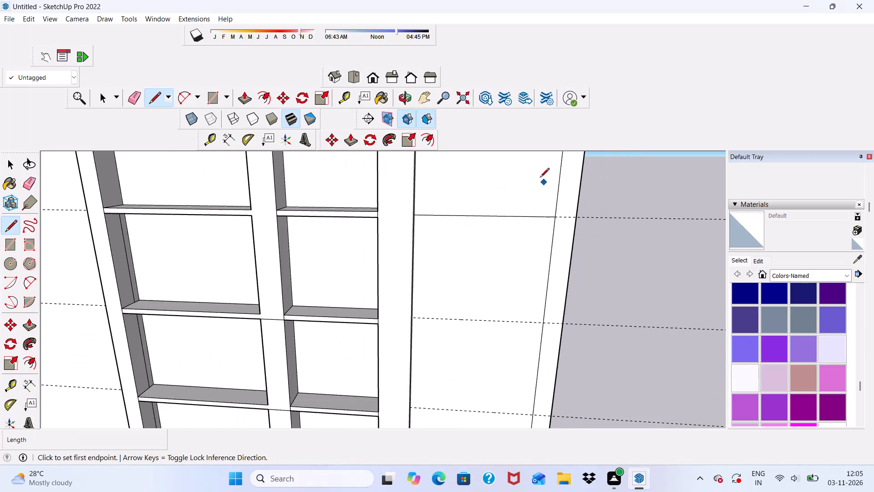
pyautogui.scroll(-5, 540, 178)
pyautogui.moveTo(471, 284); pyautogui.dragTo(422, 269, button='middle')
pyautogui.scroll(12, 411, 272)
pyautogui.scroll(-1, 378, 257)
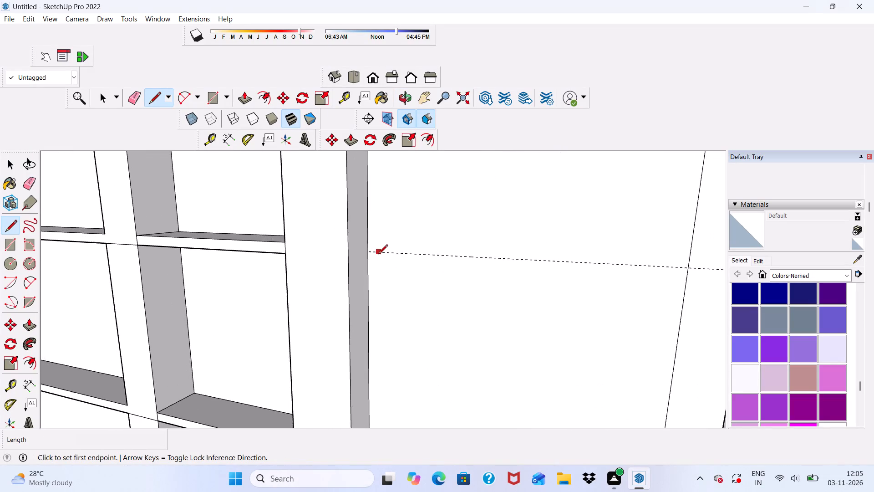
pyautogui.scroll(3, 375, 254)
pyautogui.click(369, 251)
pyautogui.scroll(-5, 421, 259)
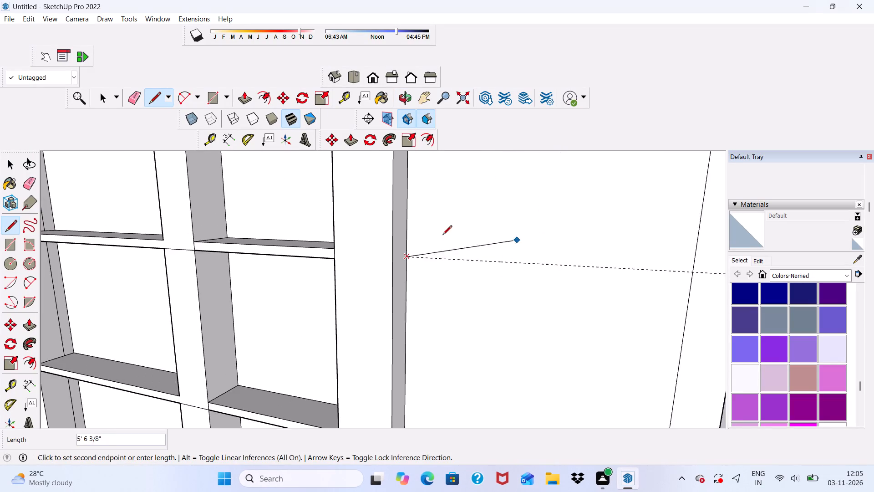
pyautogui.scroll(-9, 381, 241)
pyautogui.scroll(5, 513, 261)
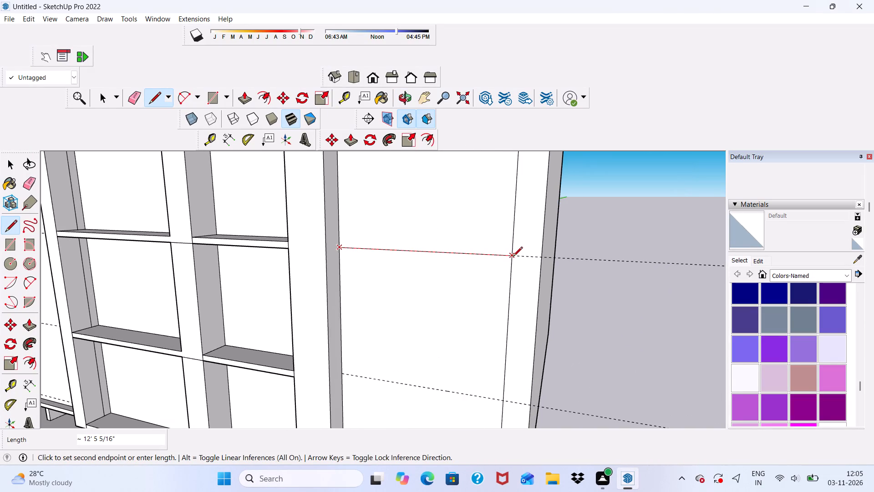
pyautogui.click(513, 256)
# Draw a line about 12' 5" long along the lowest floor guide, from the frame's side to the edge strip line.
pyautogui.scroll(-11, 503, 231)
pyautogui.moveTo(521, 283); pyautogui.dragTo(568, 285, button='middle')
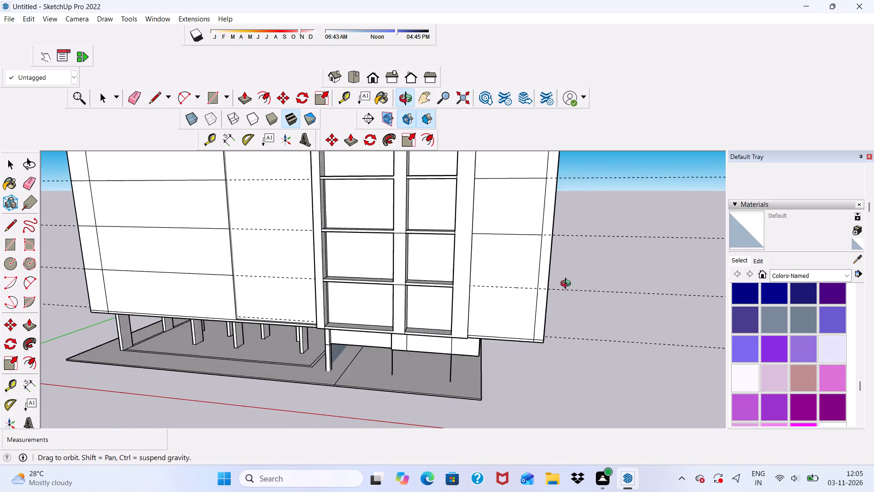
pyautogui.moveTo(568, 285); pyautogui.dragTo(527, 283, button='middle')
pyautogui.scroll(5, 446, 295)
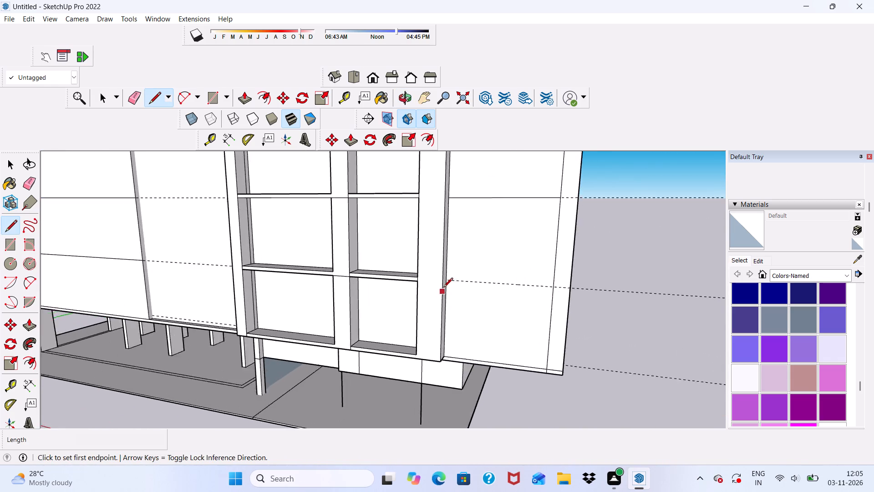
pyautogui.scroll(13, 467, 284)
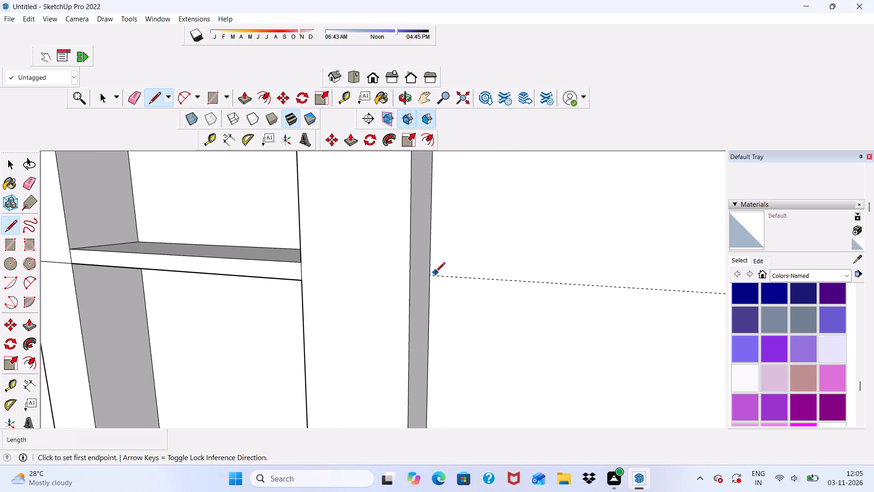
pyautogui.scroll(4, 436, 273)
pyautogui.click(430, 275)
pyautogui.scroll(-10, 432, 275)
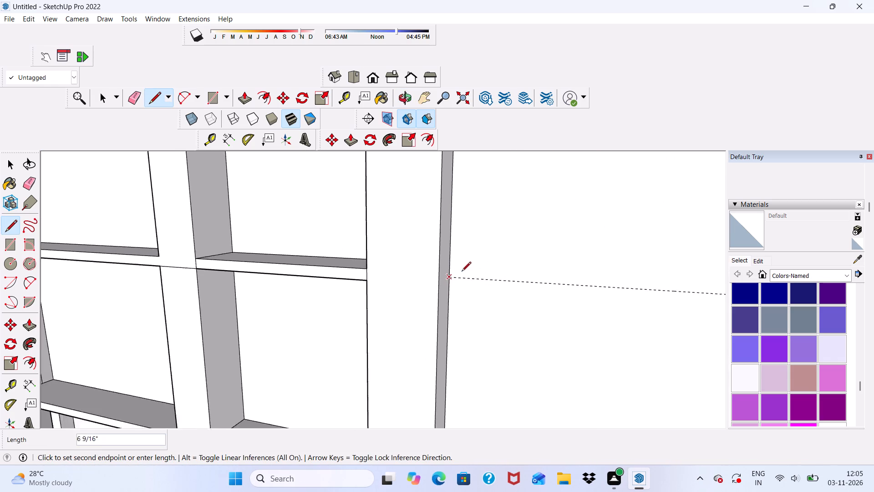
pyautogui.scroll(-12, 462, 272)
pyautogui.scroll(1, 461, 272)
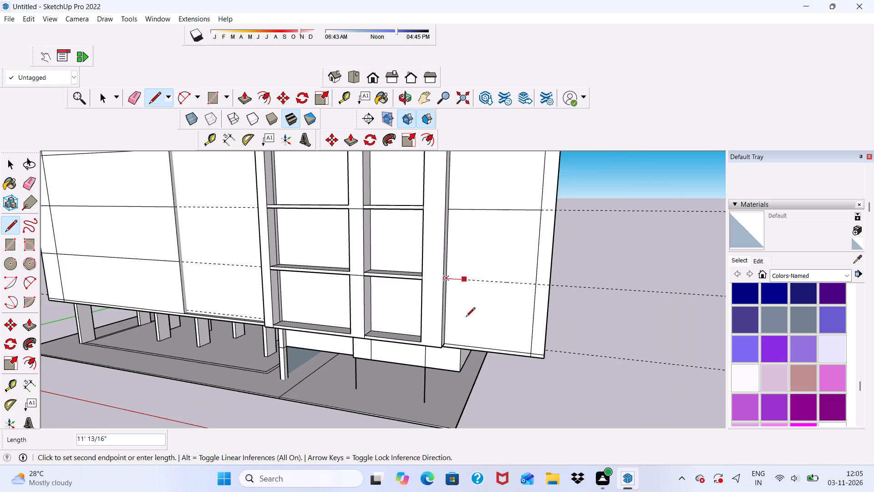
pyautogui.scroll(7, 527, 287)
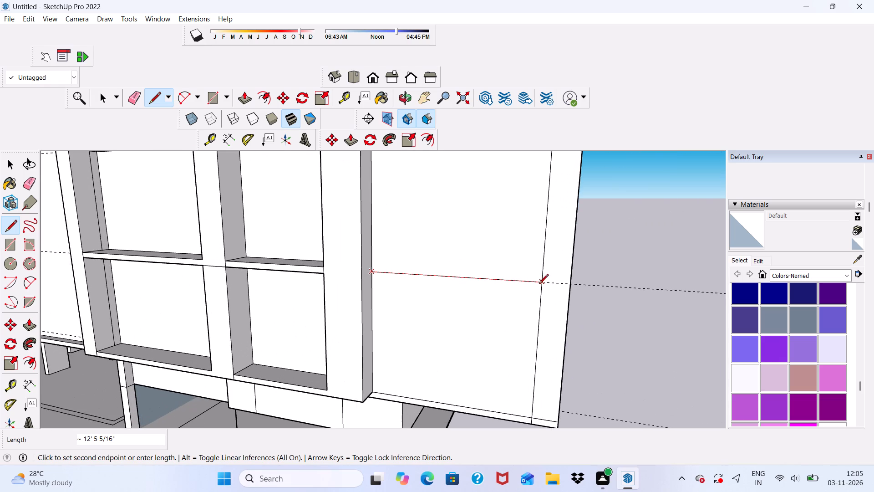
pyautogui.click(545, 282)
# Erase all the dashed horizontal guides running across the building.
pyautogui.scroll(-7, 514, 280)
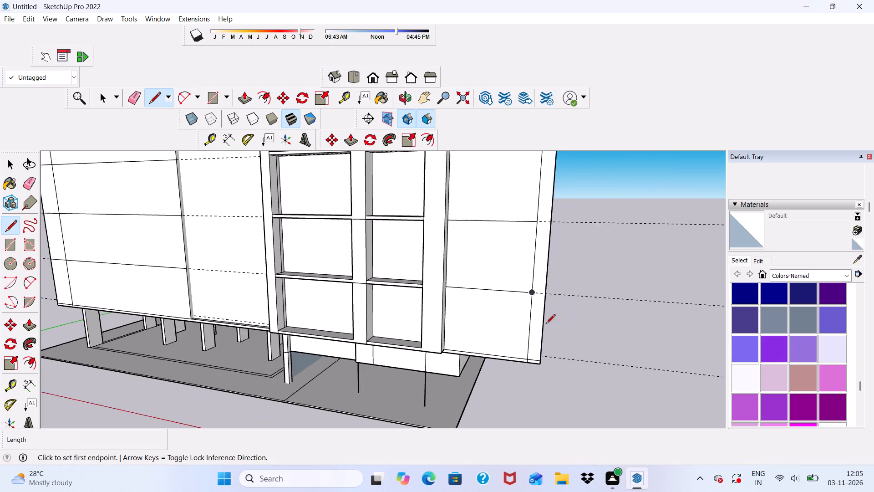
pyautogui.scroll(-6, 546, 324)
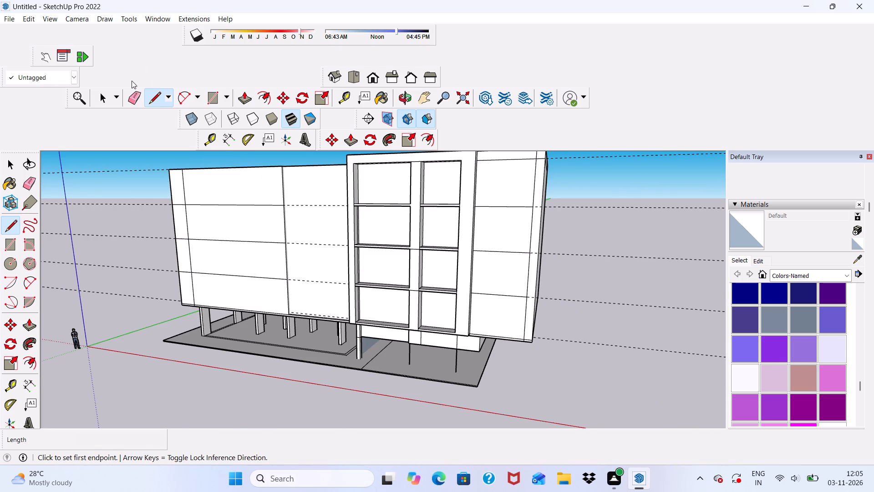
pyautogui.click(132, 92)
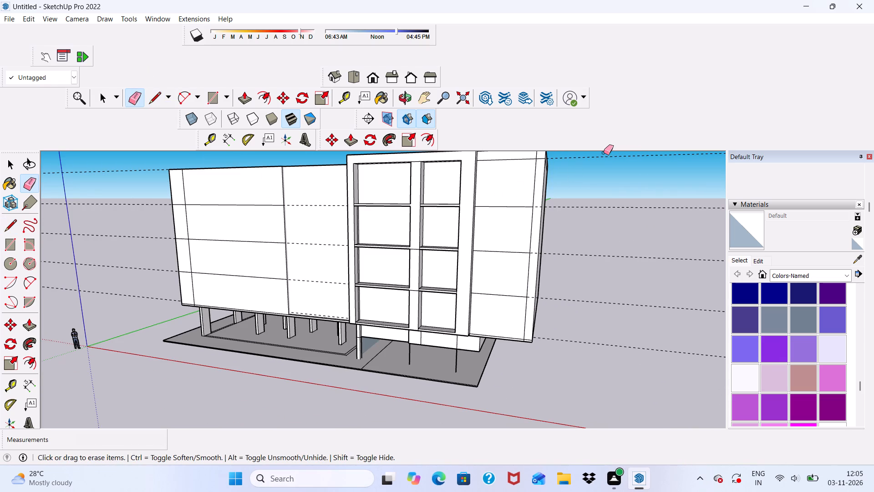
pyautogui.moveTo(603, 153); pyautogui.dragTo(633, 305)
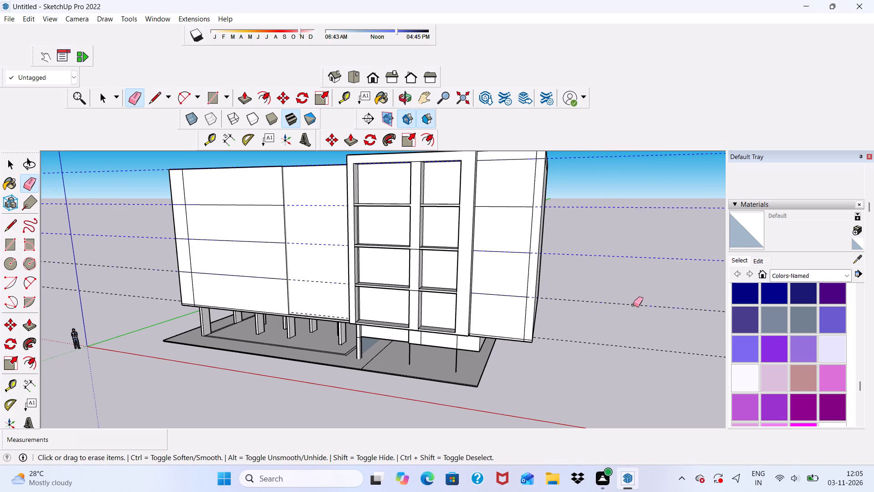
pyautogui.moveTo(633, 305); pyautogui.dragTo(620, 354)
# Erase the edge strip line's short segment below the roof and the horizontal segment crossing the strip at the outer bay's top corner.
pyautogui.scroll(-4, 494, 308)
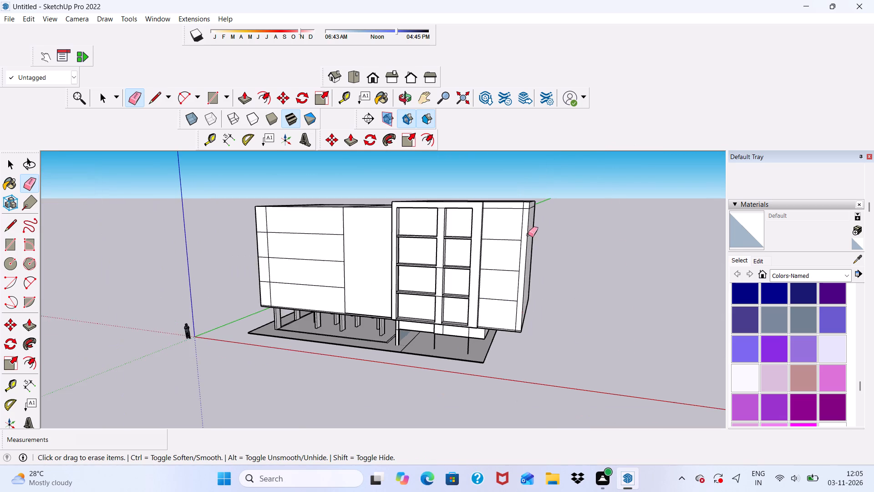
pyautogui.scroll(4, 509, 171)
pyautogui.scroll(8, 528, 240)
pyautogui.moveTo(531, 213); pyautogui.dragTo(543, 224)
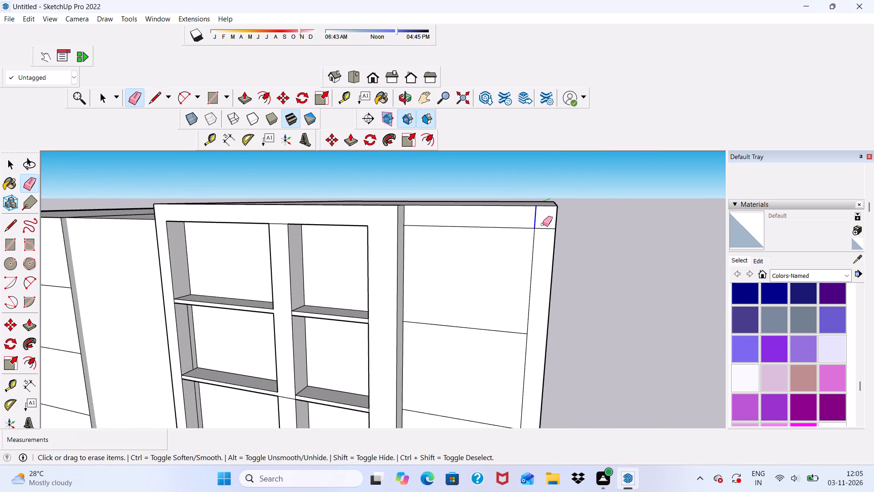
pyautogui.moveTo(543, 224); pyautogui.dragTo(547, 231)
pyautogui.scroll(-4, 460, 215)
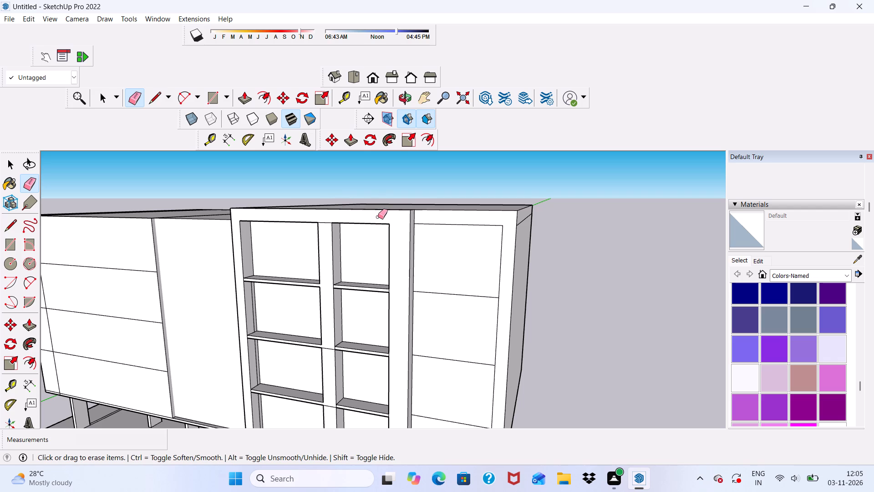
pyautogui.scroll(-4, 427, 218)
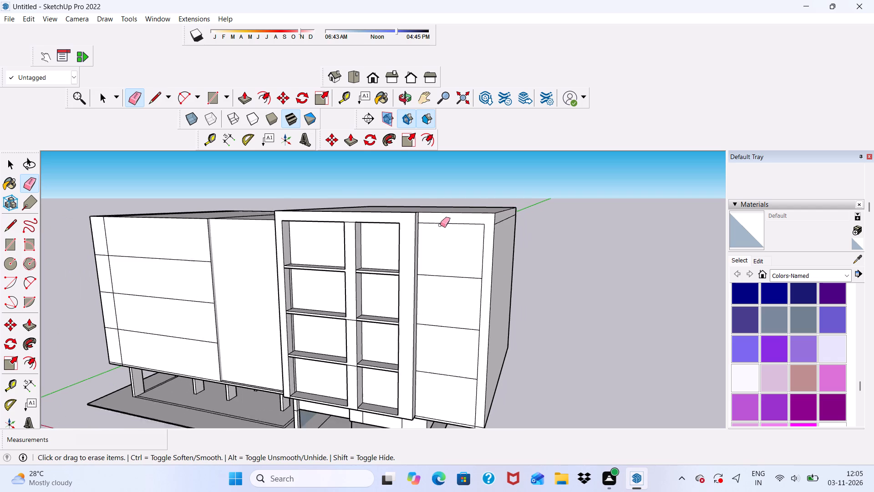
# Draw a window rectangle about 7' 6" by 7' 1" inside the top floor division of the outer bay.
pyautogui.press('space')
pyautogui.moveTo(379, 264); pyautogui.dragTo(415, 247, button='middle')
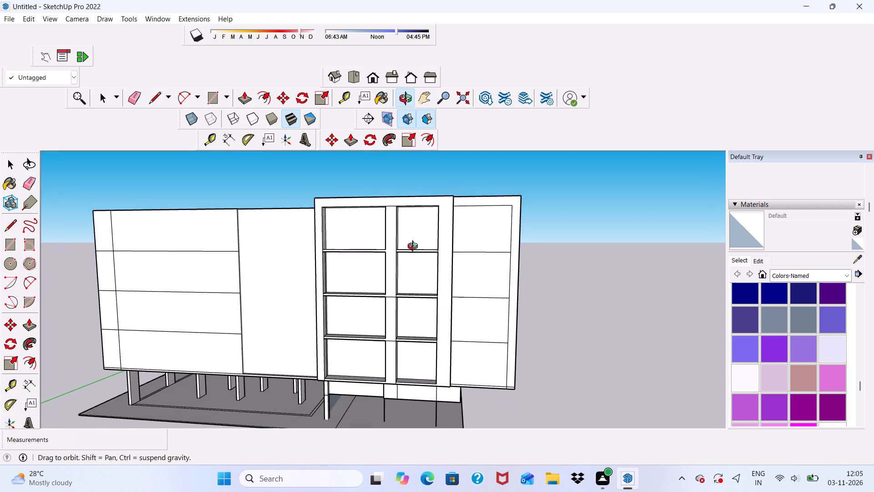
pyautogui.moveTo(415, 247); pyautogui.dragTo(416, 261, button='middle')
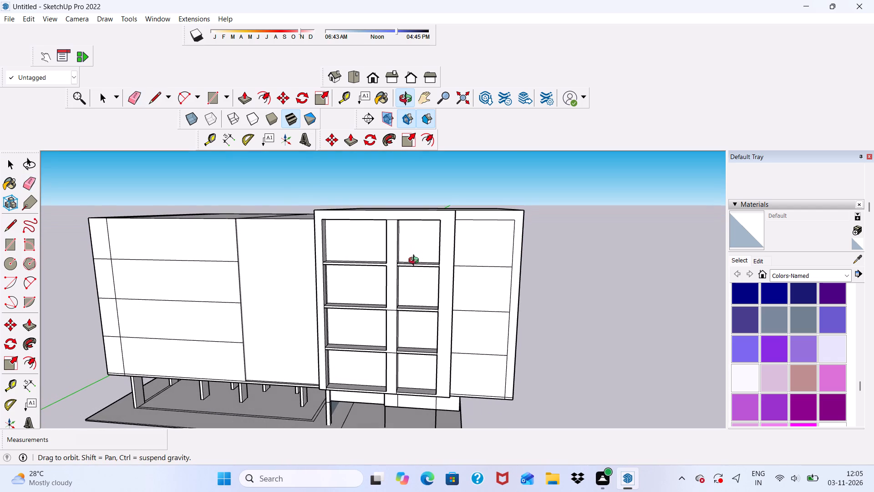
pyautogui.moveTo(416, 261); pyautogui.dragTo(412, 264, button='middle')
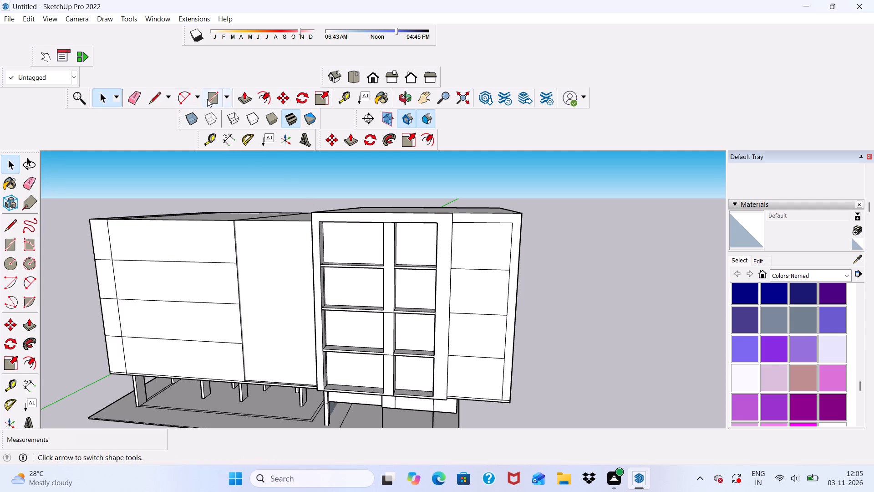
pyautogui.click(211, 99)
pyautogui.scroll(-1, 349, 163)
pyautogui.scroll(4, 472, 225)
pyautogui.moveTo(454, 211); pyautogui.dragTo(454, 181, button='middle')
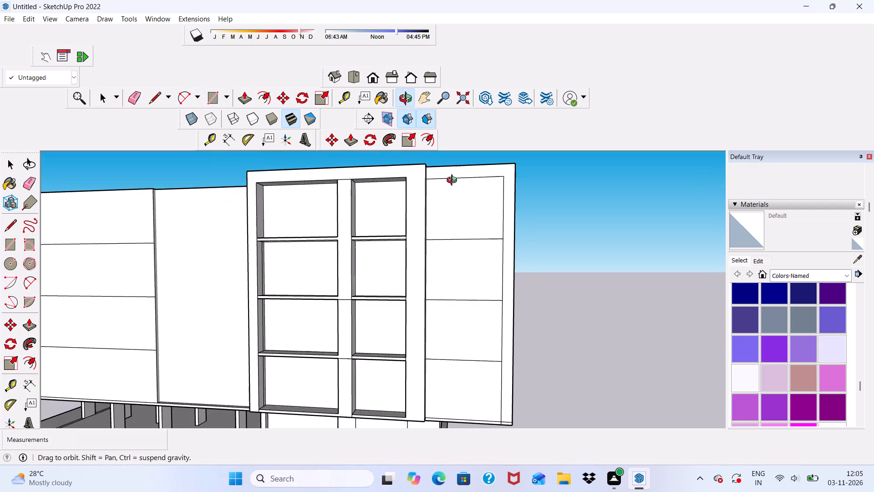
pyautogui.moveTo(454, 181); pyautogui.dragTo(455, 188, button='middle')
pyautogui.scroll(8, 457, 193)
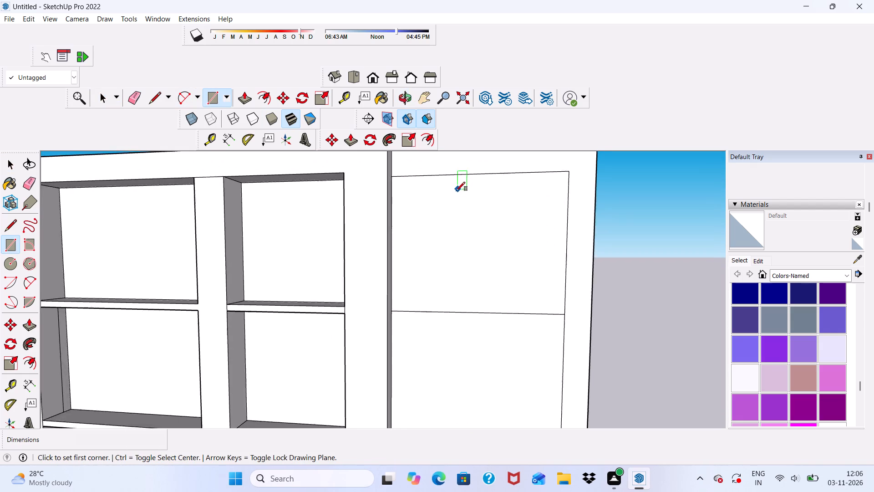
pyautogui.scroll(-5, 452, 198)
pyautogui.moveTo(447, 228); pyautogui.dragTo(443, 245, button='middle')
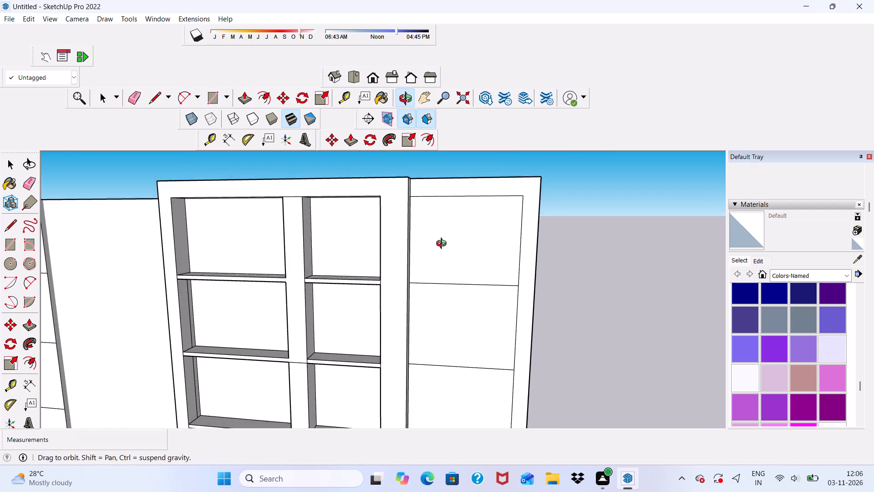
pyautogui.moveTo(443, 245); pyautogui.dragTo(497, 258, button='middle')
pyautogui.scroll(4, 485, 234)
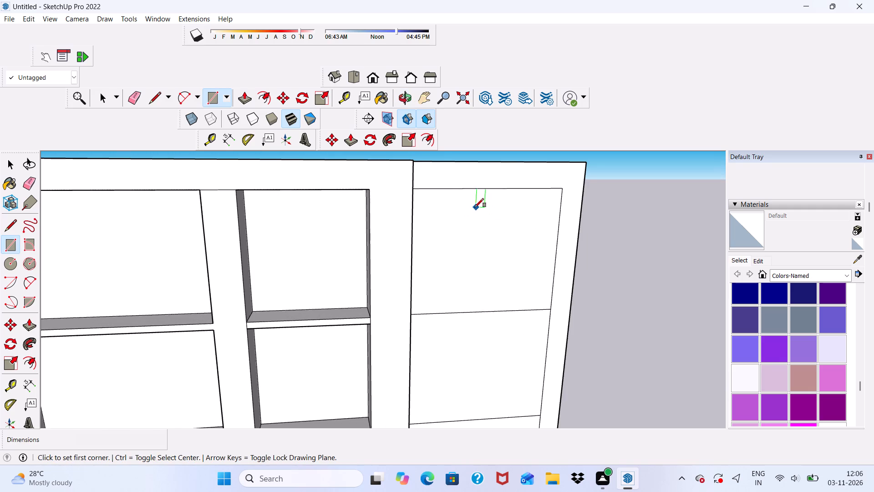
pyautogui.click(455, 193)
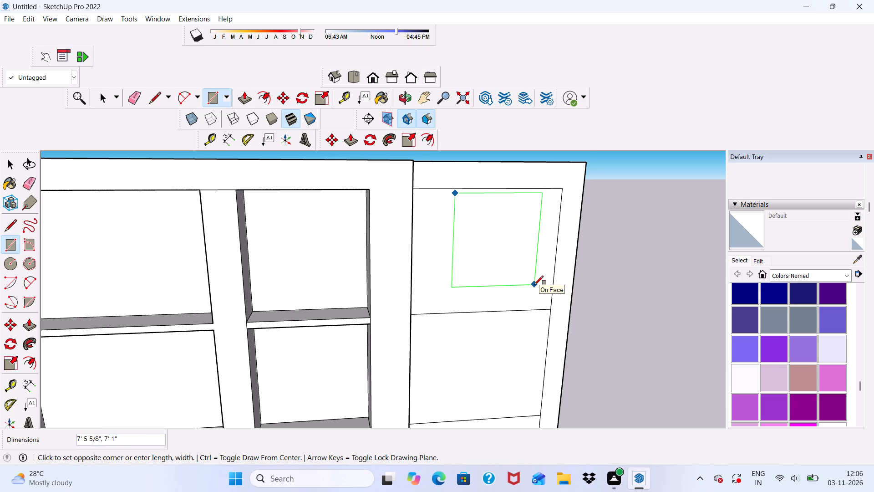
pyautogui.click(535, 284)
# Copy the window rectangle and its face about 10' 9" straight down into the outer bay's second division from the top.
pyautogui.press('space')
pyautogui.scroll(-4, 520, 278)
pyautogui.doubleClick(513, 248)
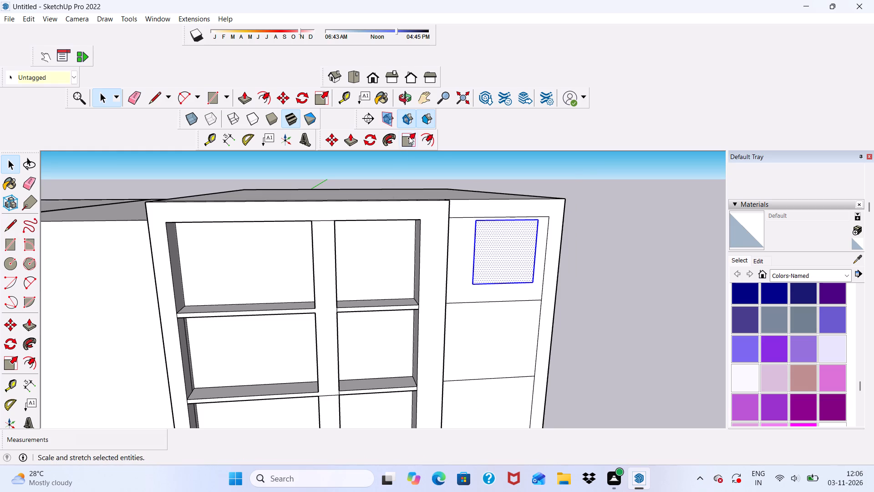
pyautogui.click(282, 98)
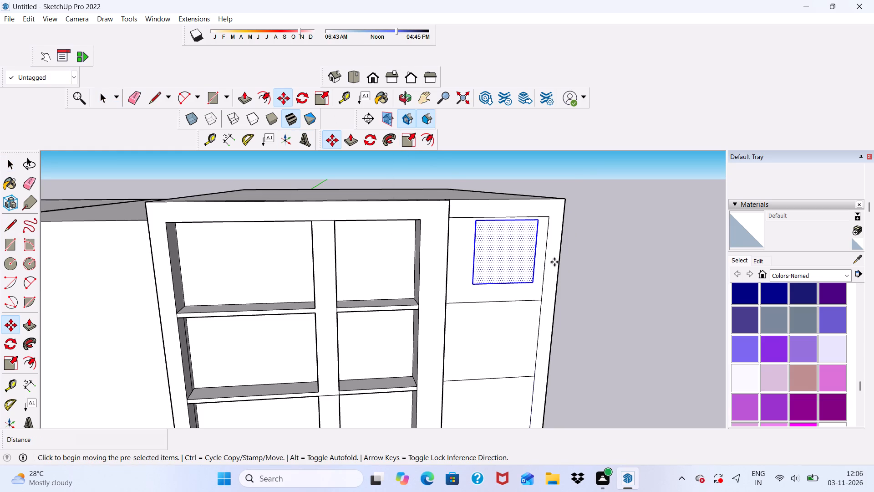
pyautogui.click(514, 276)
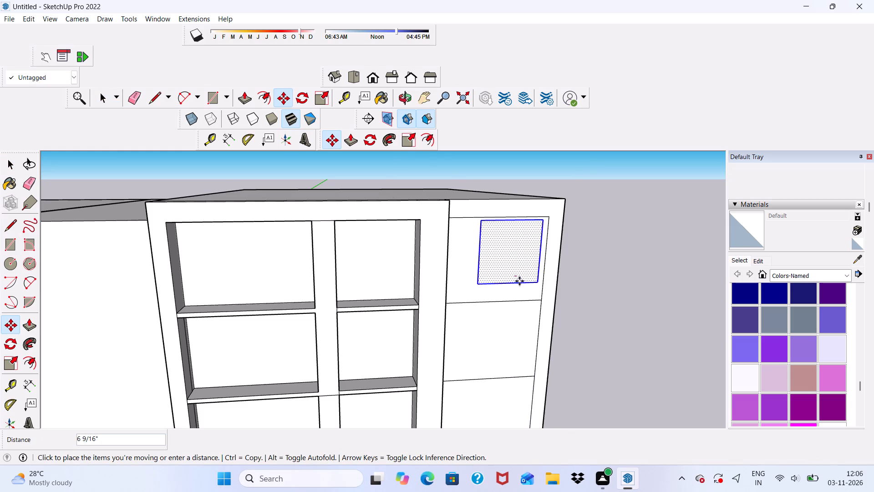
pyautogui.scroll(-4, 510, 311)
pyautogui.scroll(9, 513, 369)
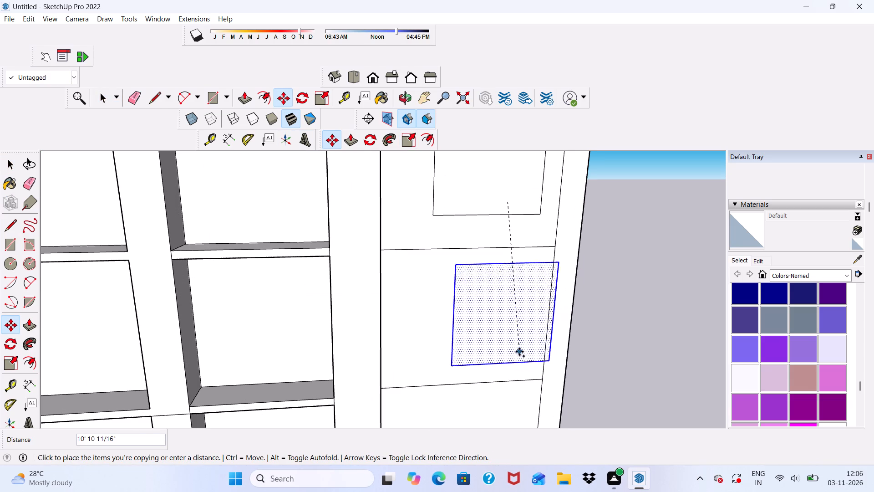
pyautogui.scroll(1, 503, 348)
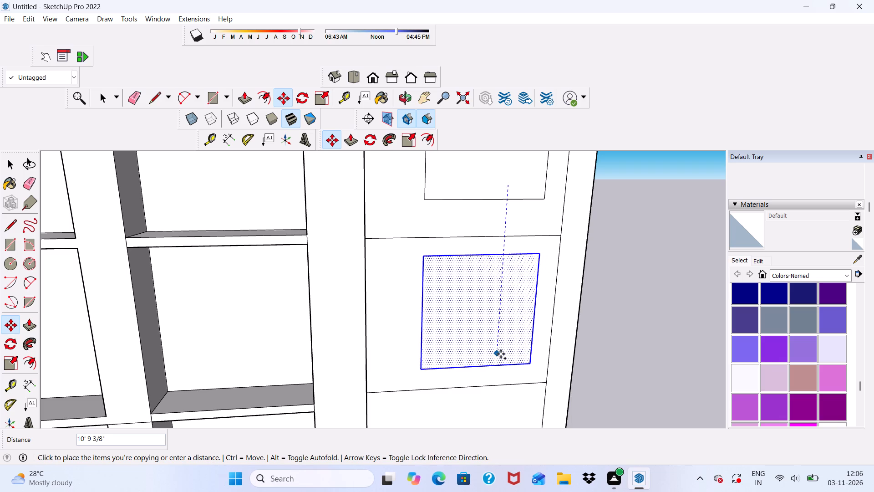
pyautogui.click(501, 354)
# Copy the second window rectangle about 9' 11" straight down into the outer bay's third division from the top.
pyautogui.scroll(-13, 503, 303)
pyautogui.moveTo(523, 349); pyautogui.dragTo(493, 328, button='middle')
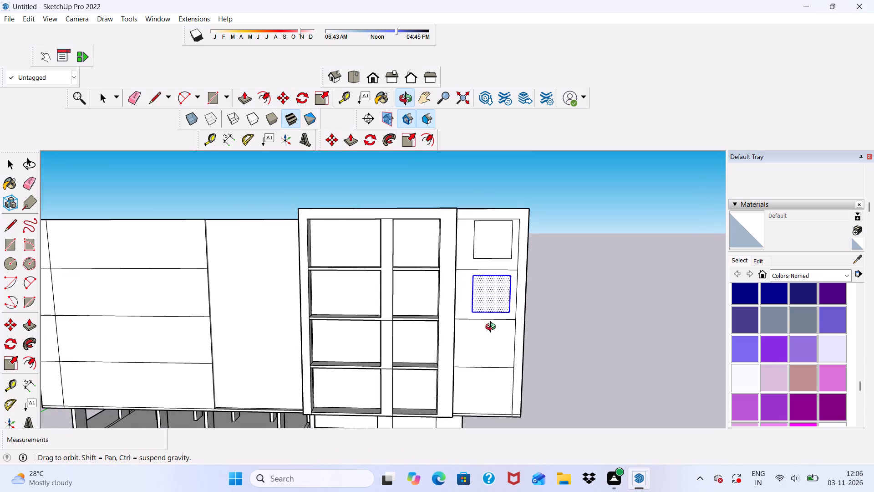
pyautogui.moveTo(493, 328); pyautogui.dragTo(500, 342, button='middle')
pyautogui.scroll(2, 511, 290)
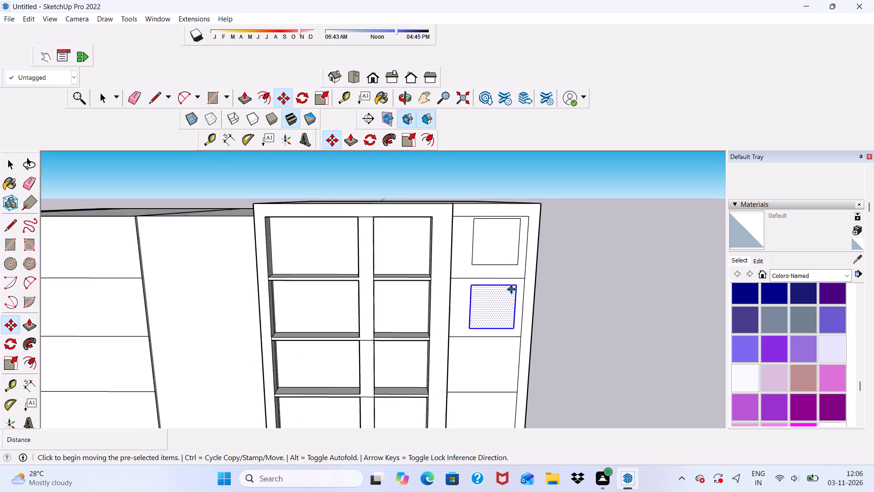
pyautogui.scroll(1, 511, 289)
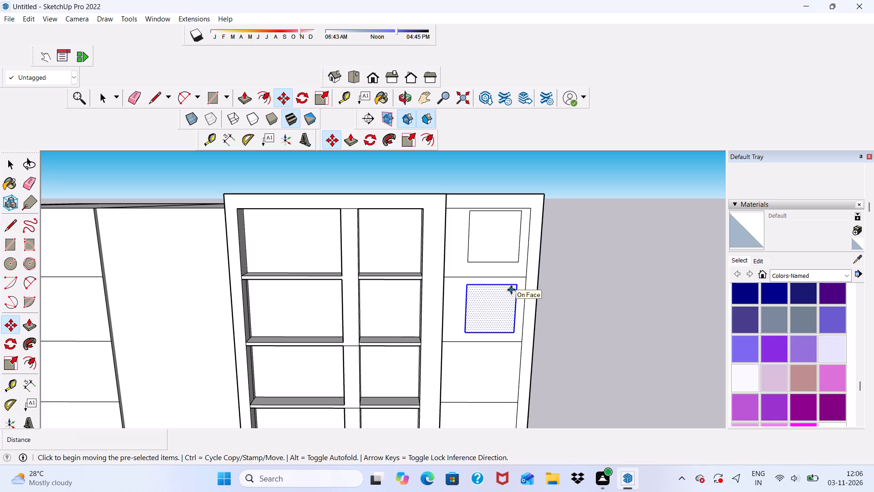
pyautogui.scroll(-4, 515, 312)
pyautogui.moveTo(507, 321); pyautogui.dragTo(501, 277, button='middle')
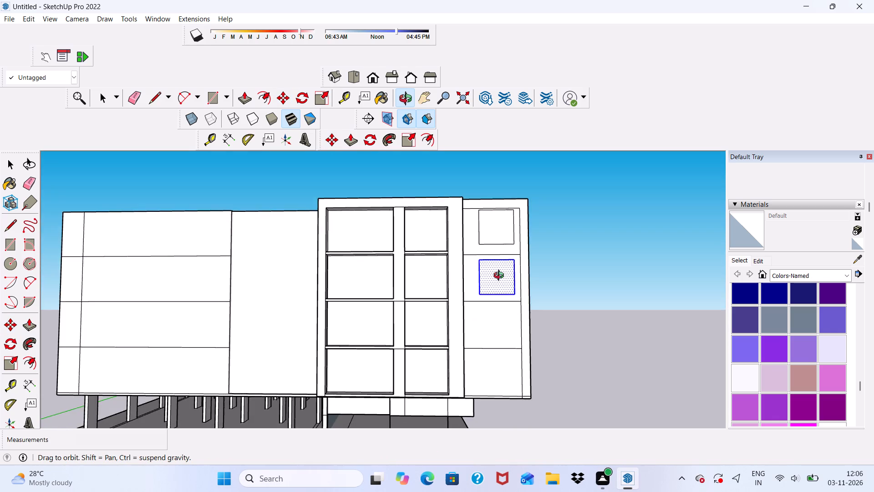
pyautogui.moveTo(501, 277); pyautogui.dragTo(504, 282, button='middle')
pyautogui.scroll(4, 504, 291)
pyautogui.click(495, 294)
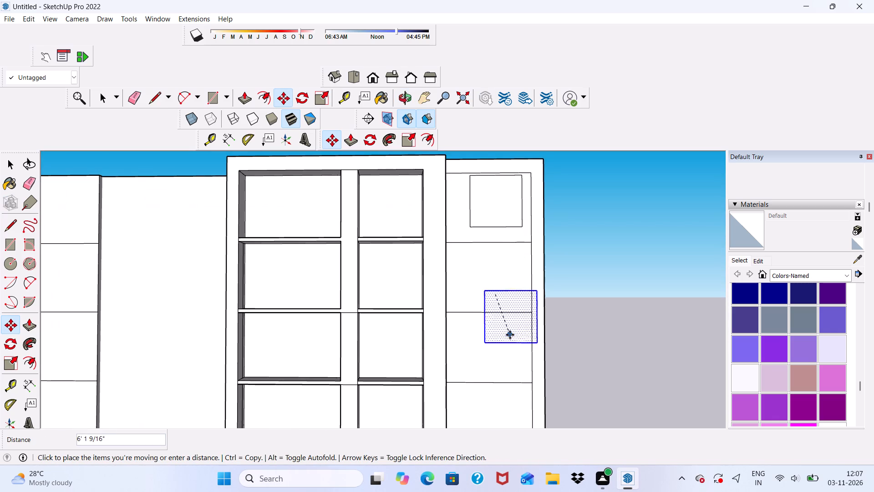
pyautogui.scroll(-4, 495, 294)
pyautogui.scroll(5, 491, 364)
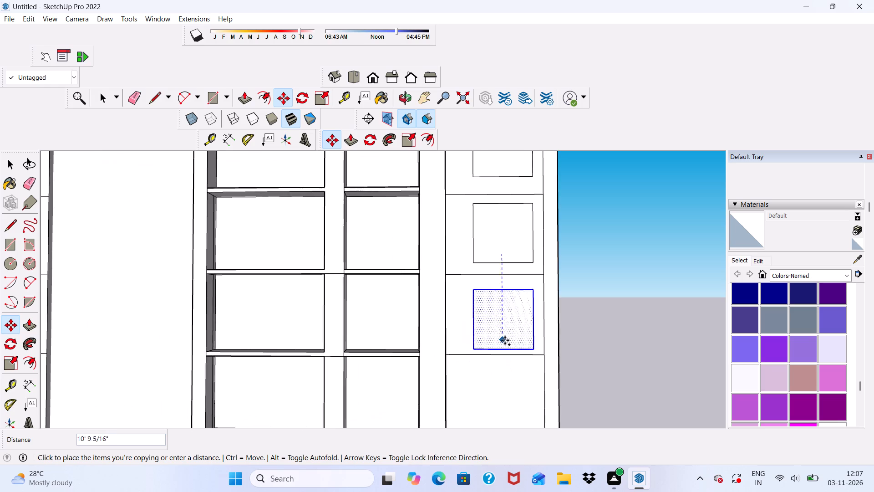
pyautogui.scroll(4, 505, 340)
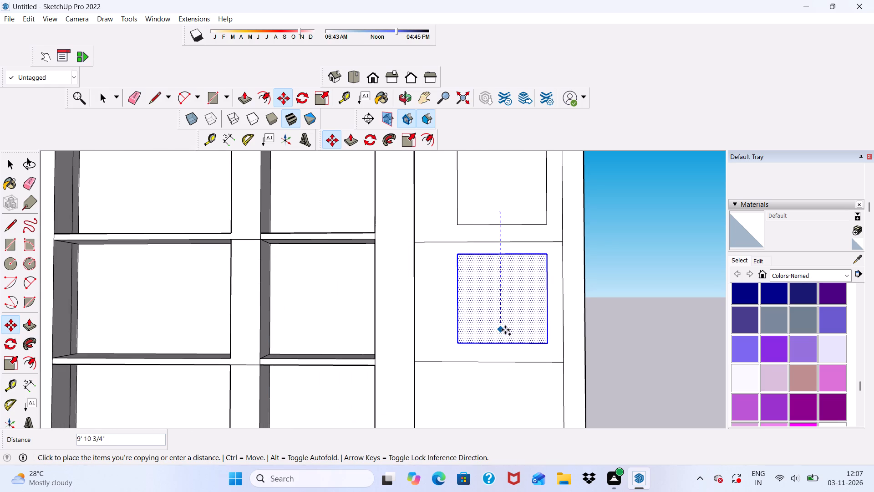
pyautogui.click(505, 330)
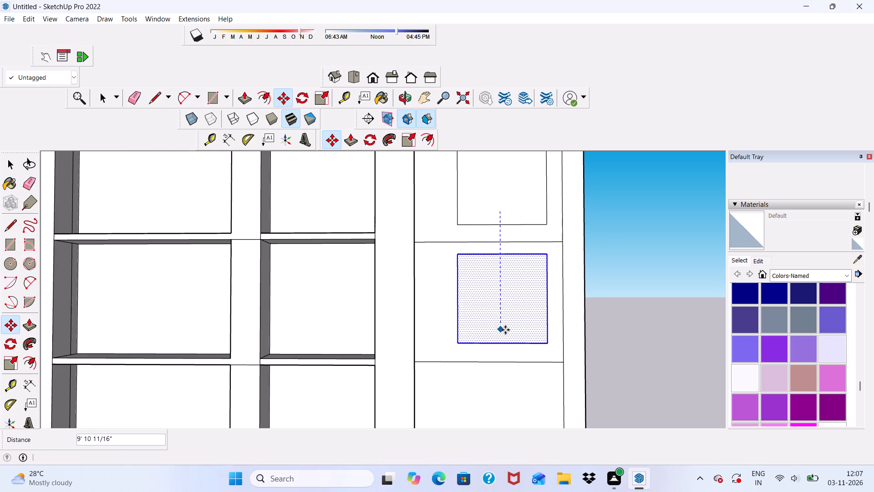
# Copy the third window rectangle about 9' 11" straight down into the outer bay's lowest division and clear the selection.
pyautogui.scroll(-6, 504, 284)
pyautogui.scroll(4, 525, 329)
pyautogui.click(503, 316)
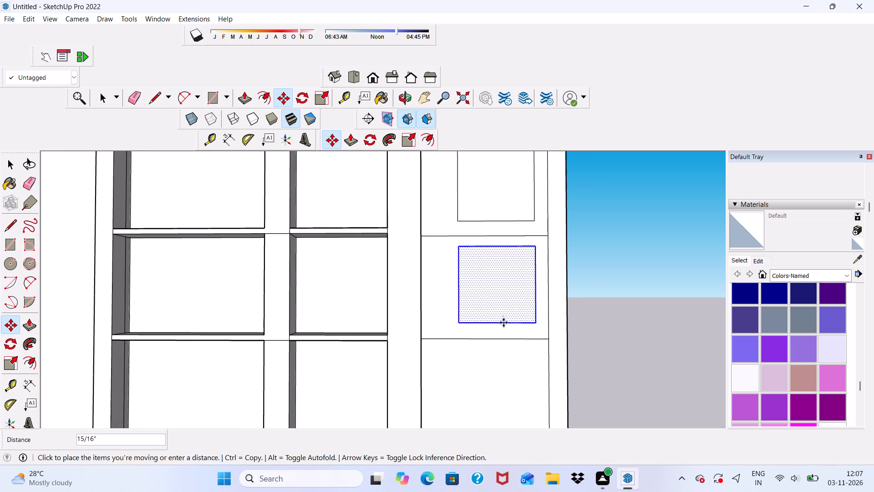
pyautogui.scroll(-5, 503, 325)
pyautogui.scroll(-5, 500, 368)
pyautogui.scroll(11, 498, 404)
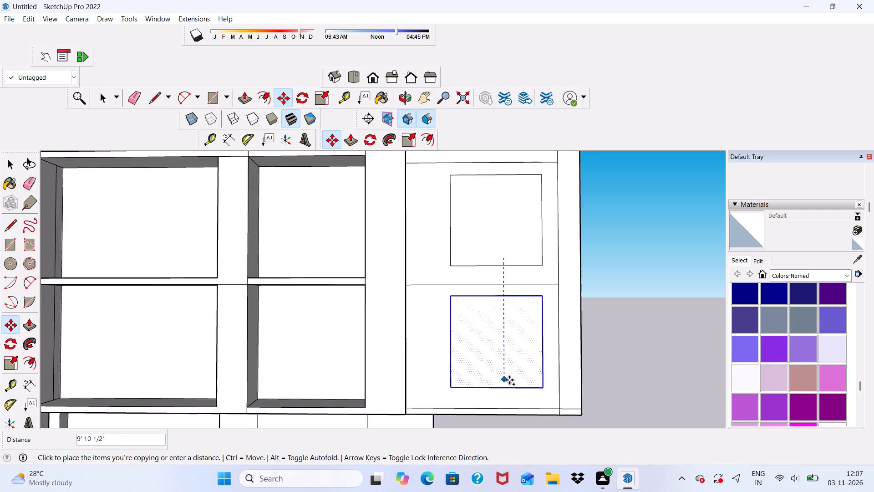
pyautogui.scroll(1, 509, 380)
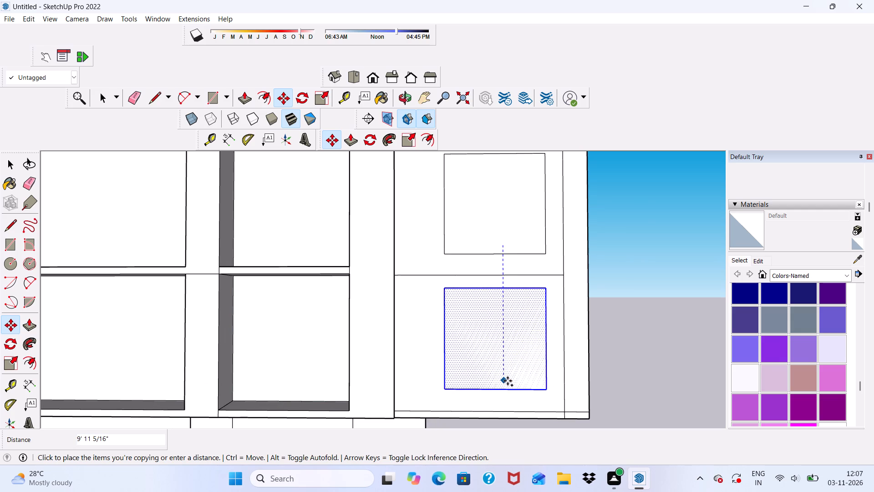
pyautogui.click(508, 381)
pyautogui.scroll(-5, 518, 346)
pyautogui.press('space')
pyautogui.click(615, 341)
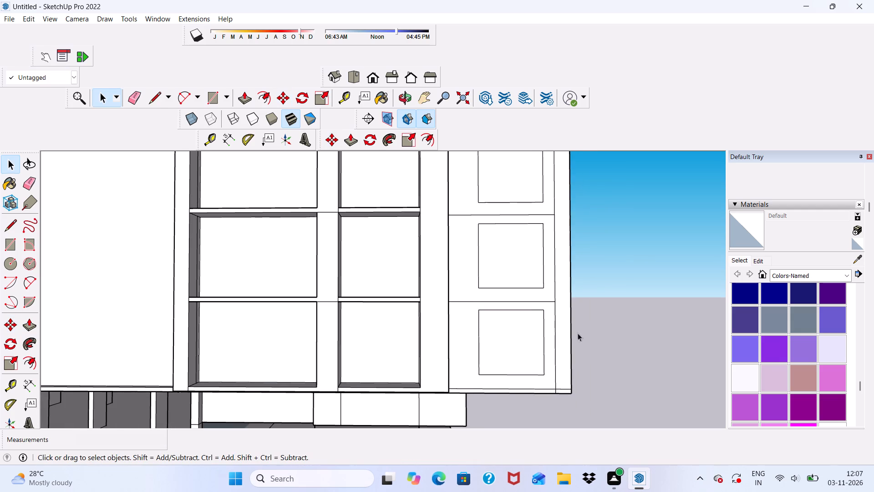
# Push/Pull the wall face around the outer bay's top window rectangle outward 2', leaving the window recessed.
pyautogui.scroll(-4, 568, 334)
pyautogui.moveTo(559, 351); pyautogui.dragTo(514, 408, button='middle')
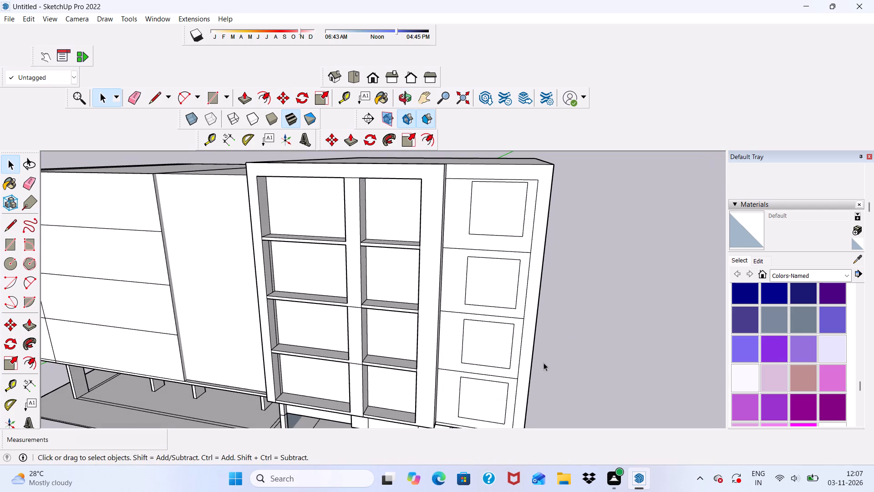
pyautogui.scroll(2, 491, 224)
pyautogui.click(449, 237)
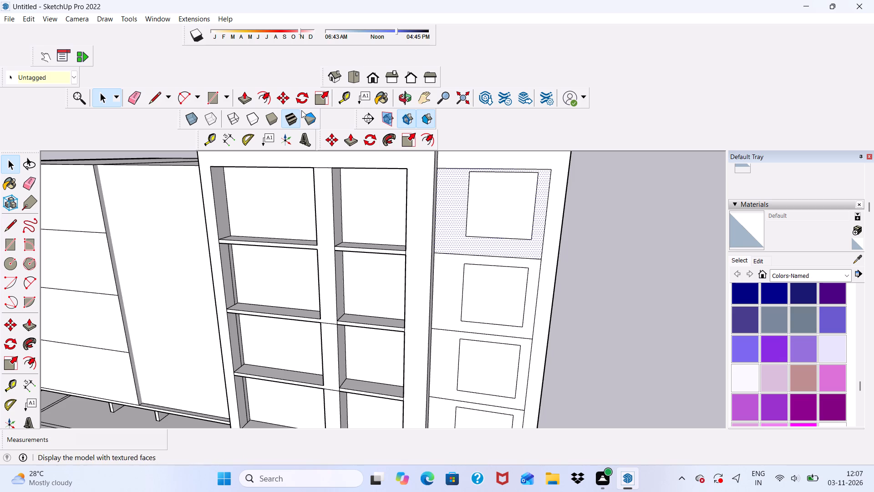
pyautogui.click(249, 97)
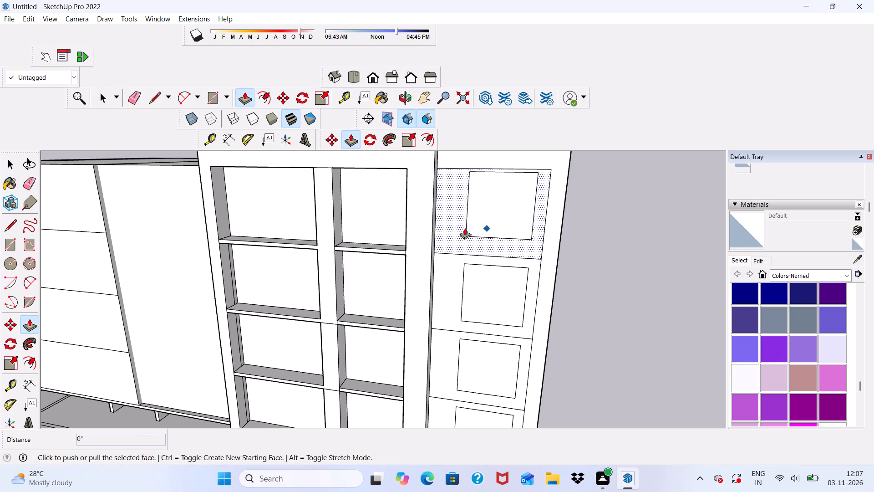
pyautogui.scroll(3, 446, 225)
pyautogui.click(447, 223)
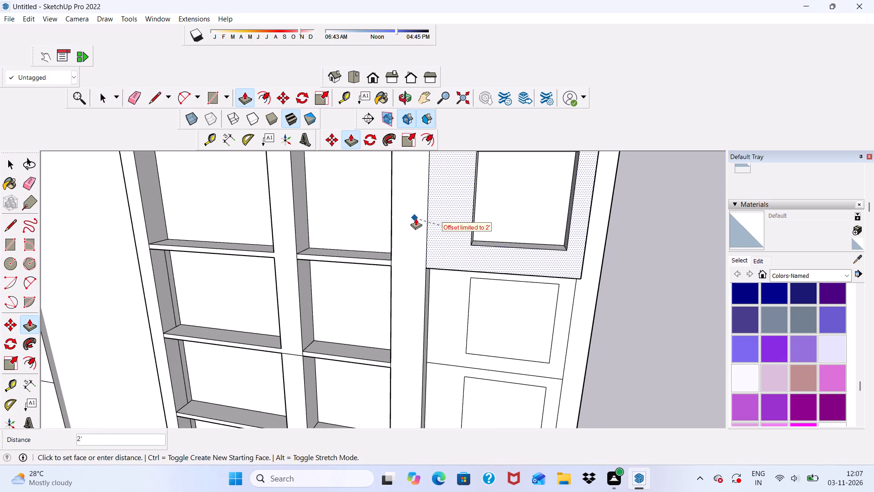
pyautogui.click(418, 216)
# Push/Pull the wall face around the outer bay's second window from the top outward 2'.
pyautogui.scroll(-6, 419, 218)
pyautogui.moveTo(492, 210); pyautogui.dragTo(493, 226, button='middle')
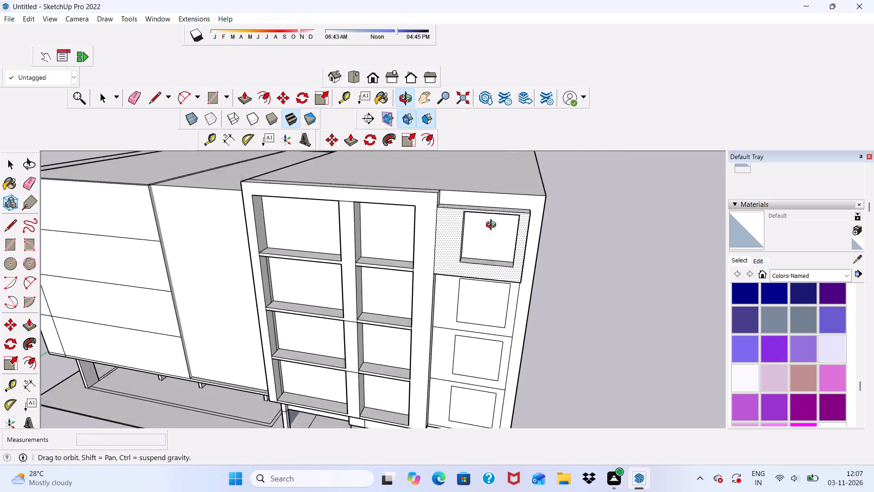
pyautogui.moveTo(493, 226); pyautogui.dragTo(499, 204, button='middle')
pyautogui.scroll(6, 473, 270)
pyautogui.press('space')
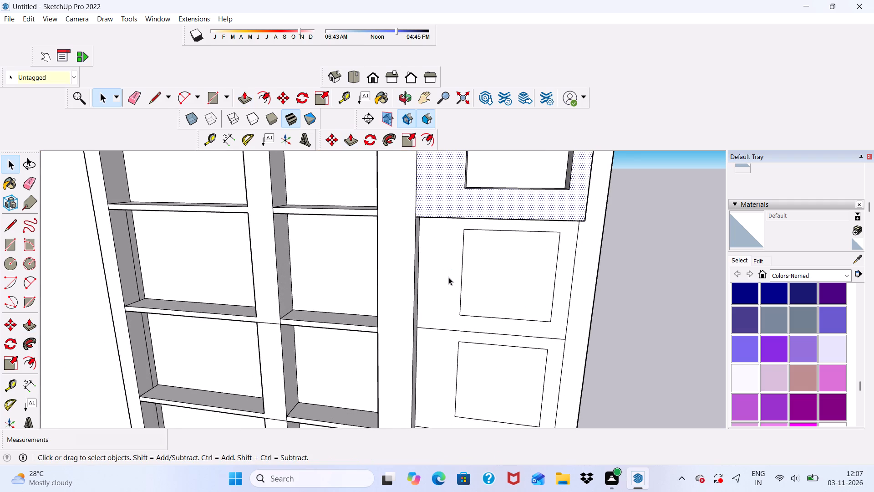
pyautogui.click(448, 277)
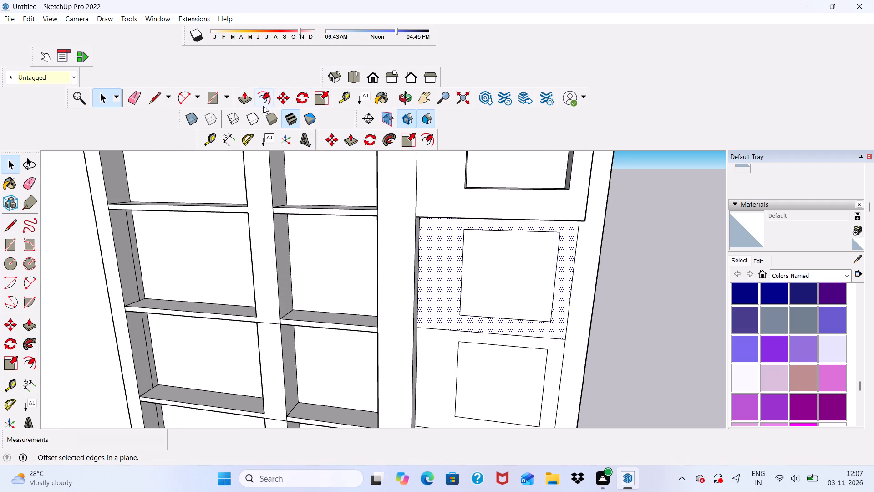
pyautogui.click(248, 96)
pyautogui.click(442, 276)
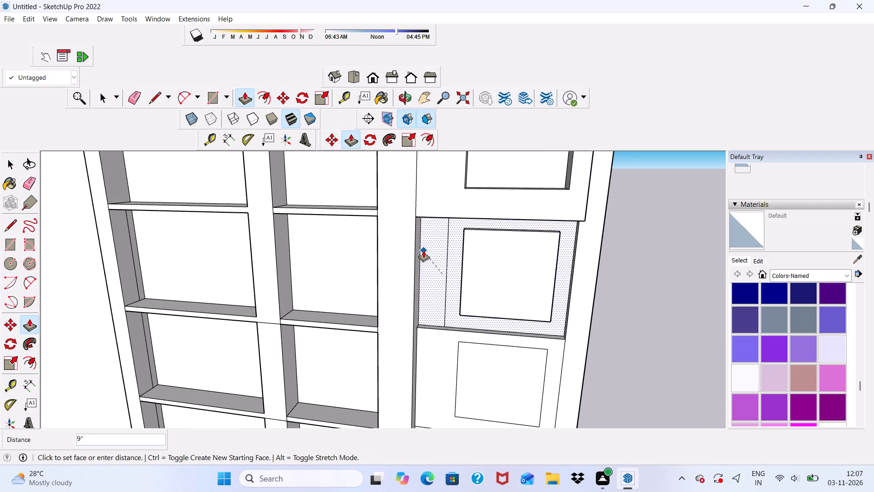
pyautogui.click(411, 221)
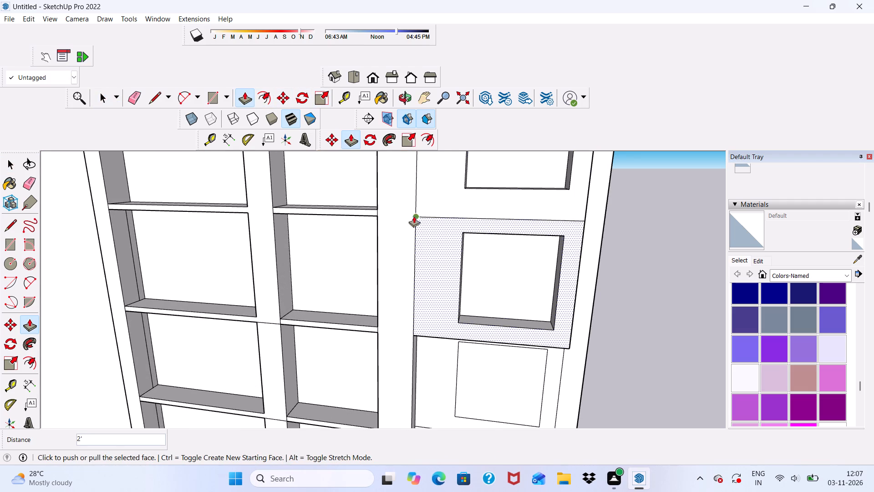
pyautogui.scroll(-5, 418, 215)
pyautogui.moveTo(482, 257); pyautogui.dragTo(412, 272, button='middle')
pyautogui.scroll(5, 440, 260)
pyautogui.moveTo(420, 267); pyautogui.dragTo(530, 214, button='middle')
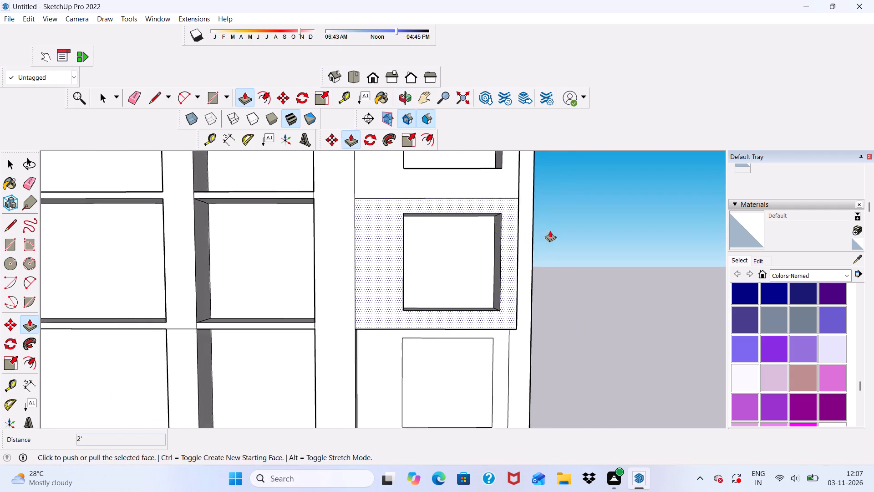
# Push/Pull the wall face around the outer bay's third window from the top outward 2'.
pyautogui.scroll(4, 491, 317)
pyautogui.press('space')
pyautogui.click(355, 351)
pyautogui.scroll(-5, 352, 341)
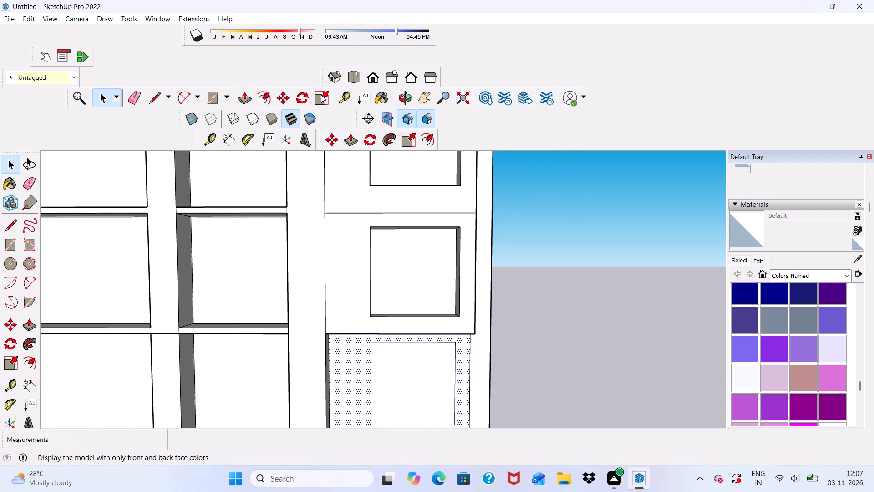
pyautogui.click(248, 97)
pyautogui.scroll(-4, 368, 283)
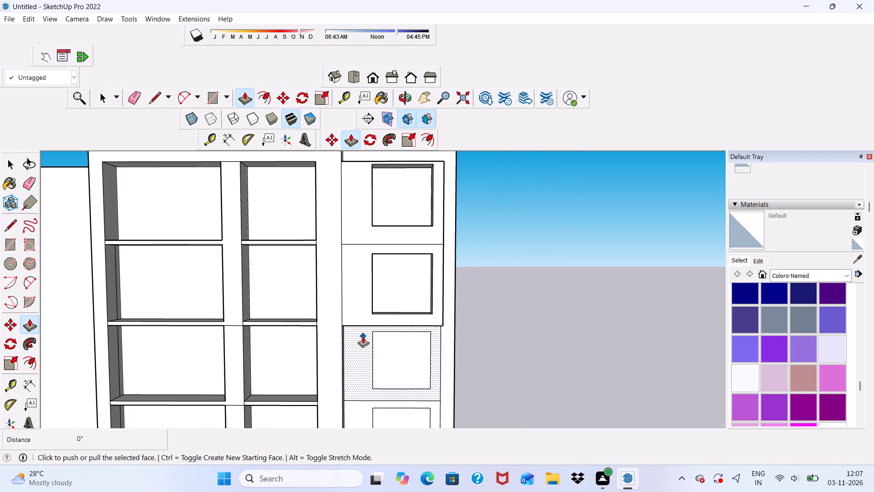
pyautogui.click(363, 336)
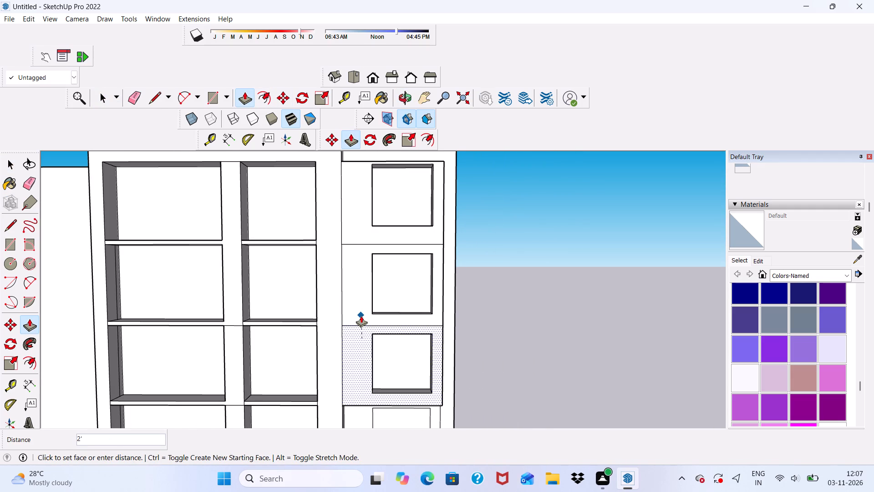
pyautogui.click(361, 316)
# Push/Pull the wall face around the outer bay's lowest window outward 2'.
pyautogui.scroll(-6, 397, 281)
pyautogui.moveTo(456, 329); pyautogui.dragTo(431, 344, button='middle')
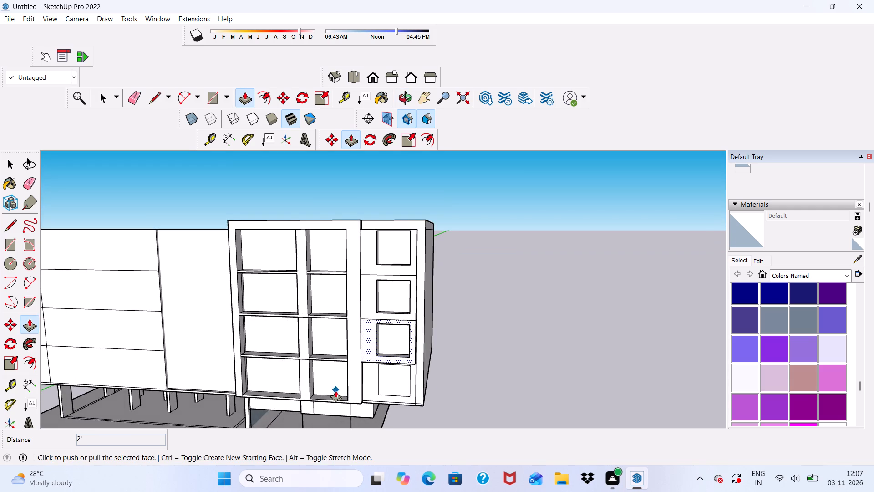
pyautogui.scroll(5, 394, 400)
pyautogui.scroll(2, 355, 373)
pyautogui.press('space')
pyautogui.click(346, 359)
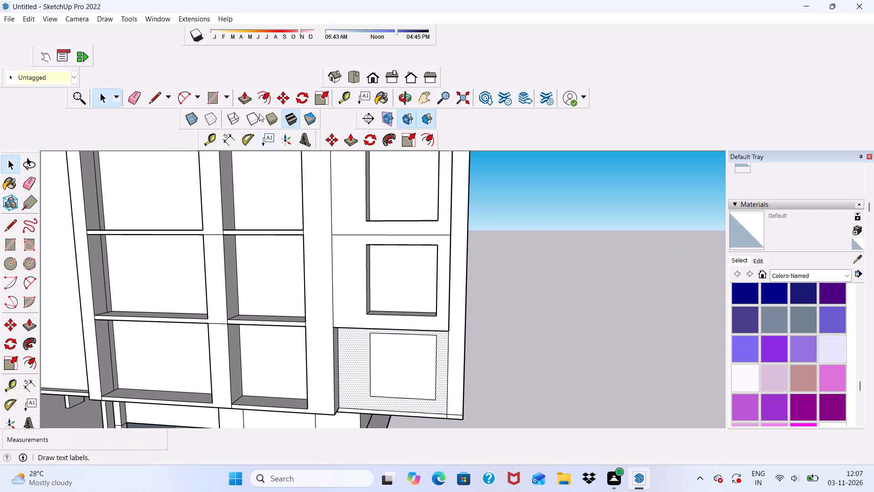
pyautogui.click(240, 98)
pyautogui.scroll(2, 355, 357)
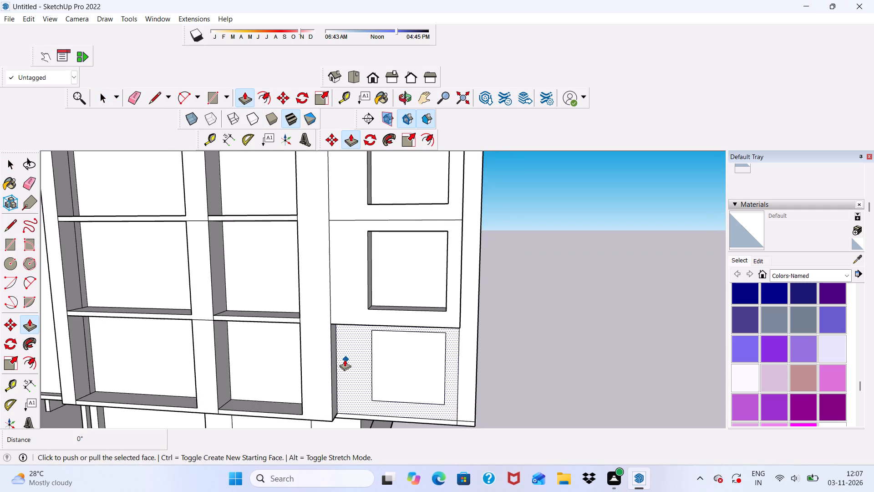
pyautogui.click(345, 359)
pyautogui.click(335, 315)
# Push/Pull the L-shaped border face above and beside the outer bay outward 2', flush with the surrounding wall.
pyautogui.scroll(-5, 364, 323)
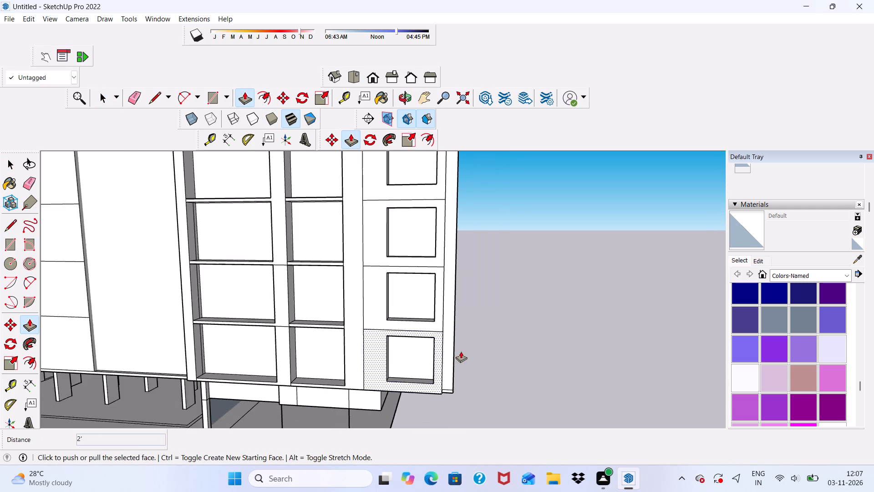
pyautogui.scroll(-2, 461, 351)
pyautogui.moveTo(461, 352); pyautogui.dragTo(453, 391, button='middle')
pyautogui.scroll(4, 446, 355)
pyautogui.scroll(4, 441, 270)
pyautogui.press('space')
pyautogui.click(441, 270)
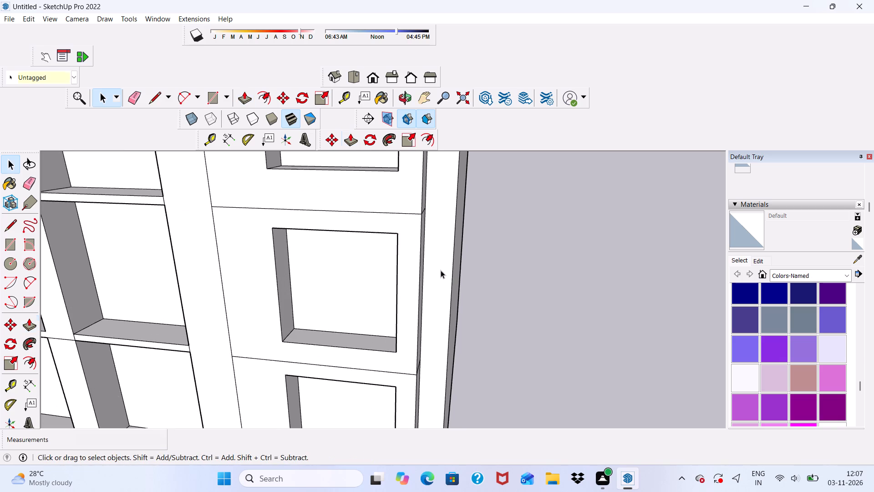
pyautogui.scroll(-11, 361, 252)
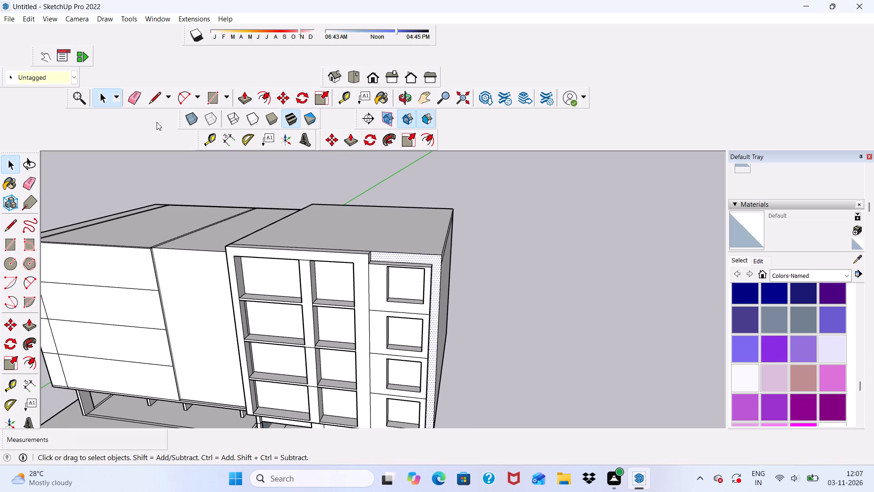
pyautogui.click(246, 93)
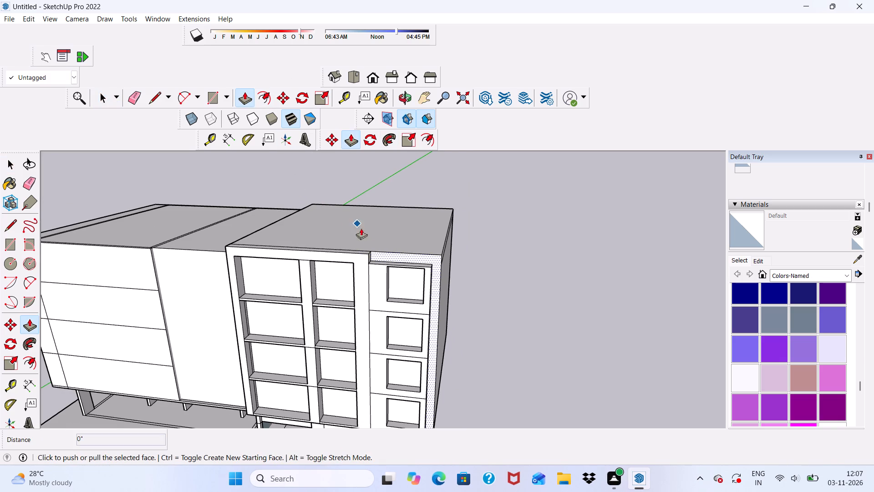
pyautogui.scroll(16, 388, 276)
pyautogui.click(425, 241)
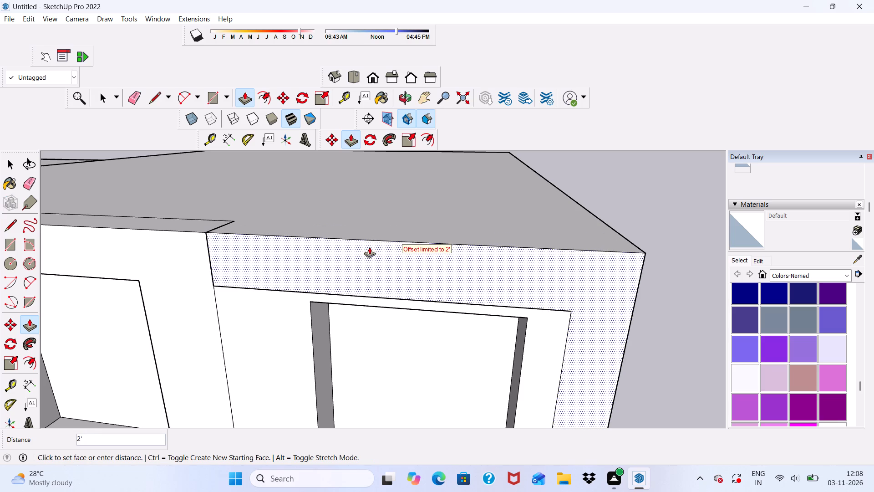
pyautogui.click(219, 254)
# Erase the line above the outer bay's top window and the vertical line segment beside that window.
pyautogui.scroll(-11, 217, 249)
pyautogui.moveTo(320, 306); pyautogui.dragTo(354, 240, button='middle')
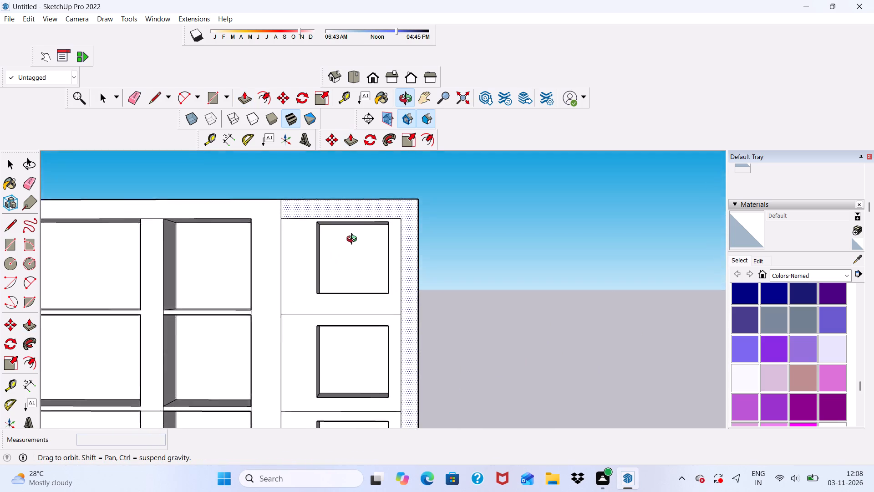
pyautogui.moveTo(354, 240); pyautogui.dragTo(330, 270, button='middle')
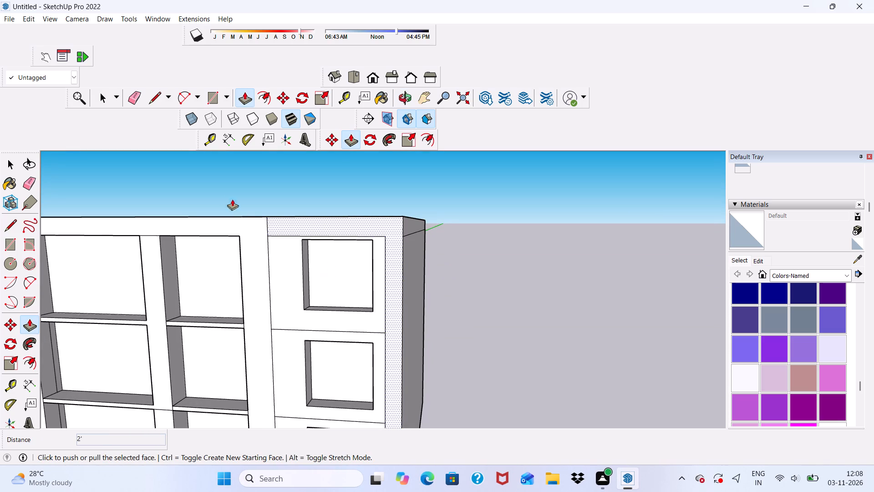
pyautogui.click(135, 100)
pyautogui.scroll(2, 329, 252)
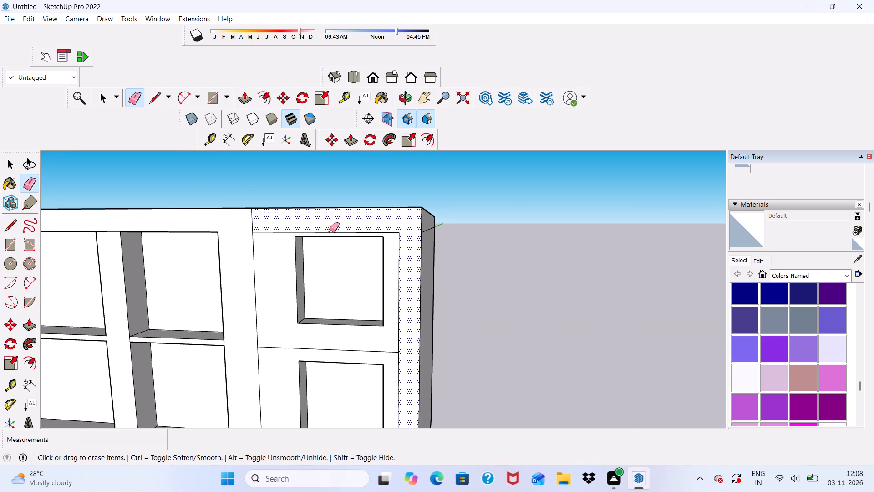
pyautogui.click(326, 230)
pyautogui.click(327, 231)
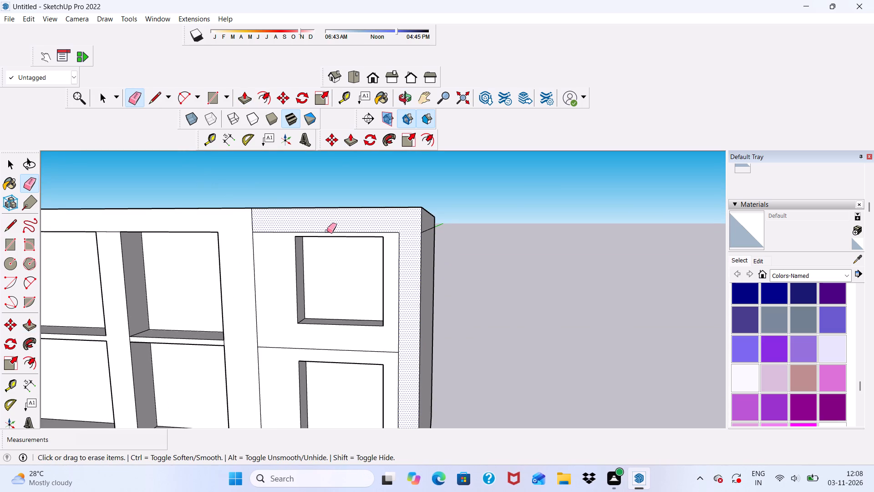
pyautogui.click(327, 234)
pyautogui.click(330, 231)
pyautogui.scroll(-6, 325, 213)
pyautogui.scroll(5, 366, 257)
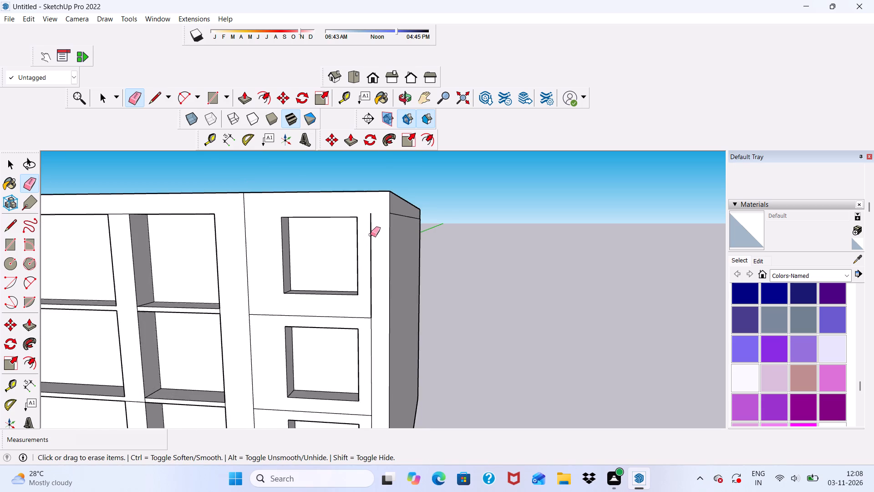
pyautogui.scroll(1, 371, 235)
pyautogui.moveTo(371, 235); pyautogui.dragTo(374, 240)
# Erase the division line between the outer bay's top two windows and the vertical line segment beside the second window.
pyautogui.scroll(-5, 360, 206)
pyautogui.scroll(5, 351, 335)
pyautogui.scroll(1, 367, 270)
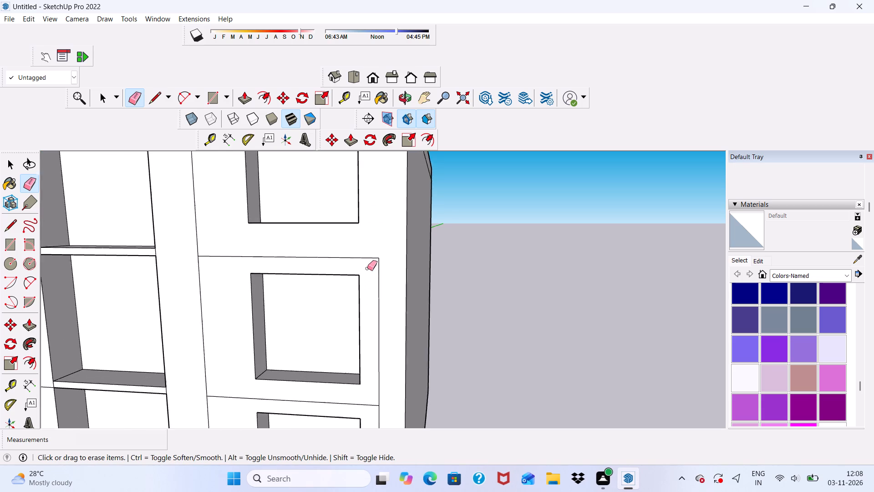
pyautogui.scroll(2, 367, 268)
pyautogui.moveTo(371, 258); pyautogui.dragTo(376, 292)
pyautogui.click(376, 292)
pyautogui.click(369, 256)
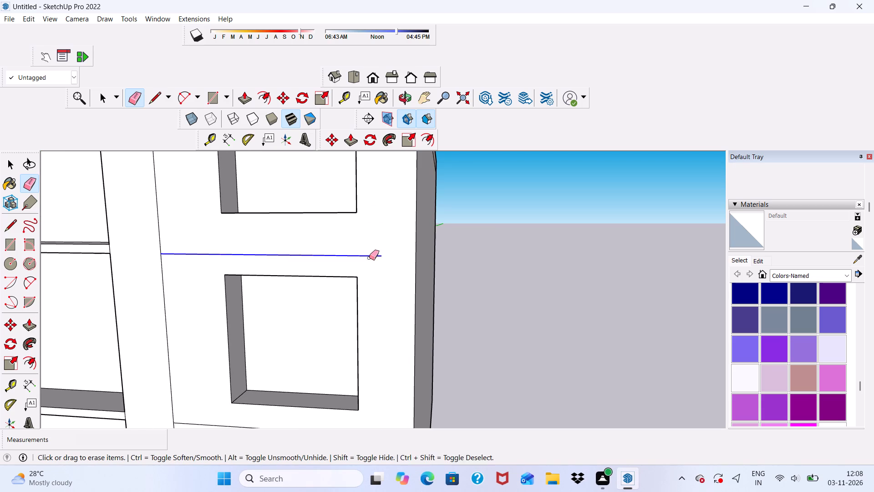
pyautogui.click(369, 259)
# Erase the outer bay's two lower division lines and the remaining vertical line beside the third and lowest windows.
pyautogui.scroll(-17, 361, 244)
pyautogui.moveTo(352, 367); pyautogui.dragTo(371, 324, button='middle')
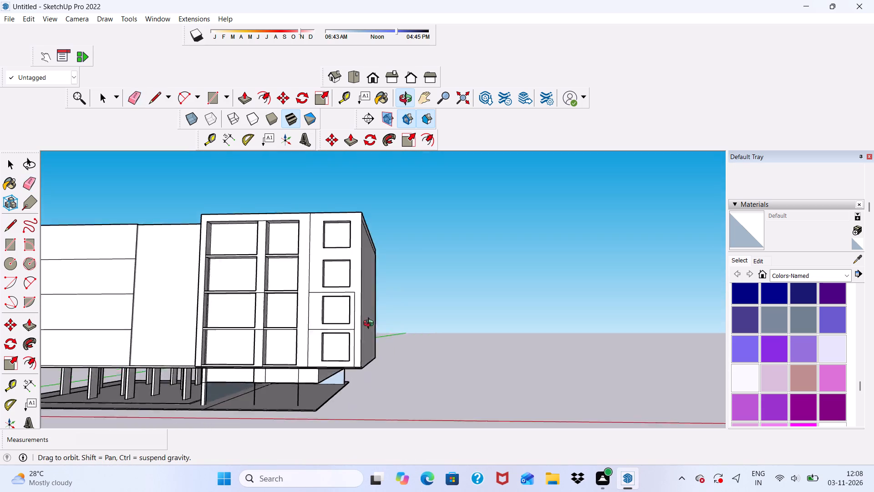
pyautogui.moveTo(371, 324); pyautogui.dragTo(386, 333, button='middle')
pyautogui.scroll(12, 396, 335)
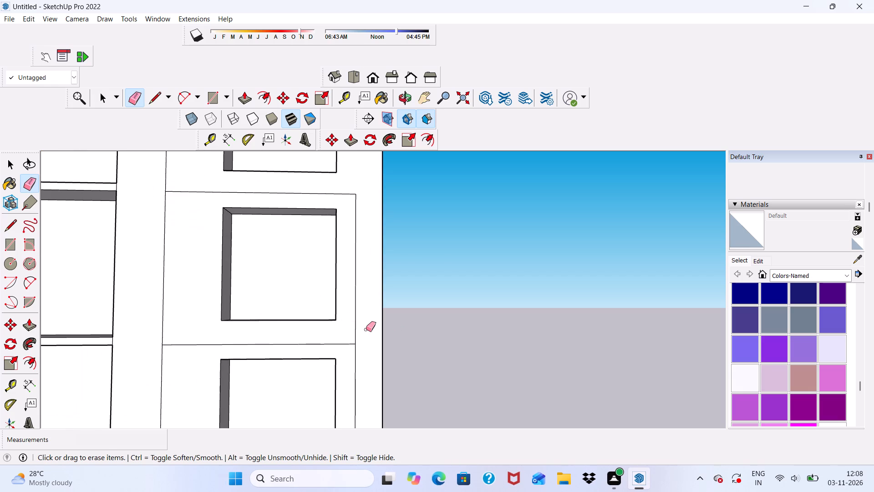
pyautogui.scroll(-10, 364, 323)
pyautogui.moveTo(357, 327); pyautogui.dragTo(353, 327, button='middle')
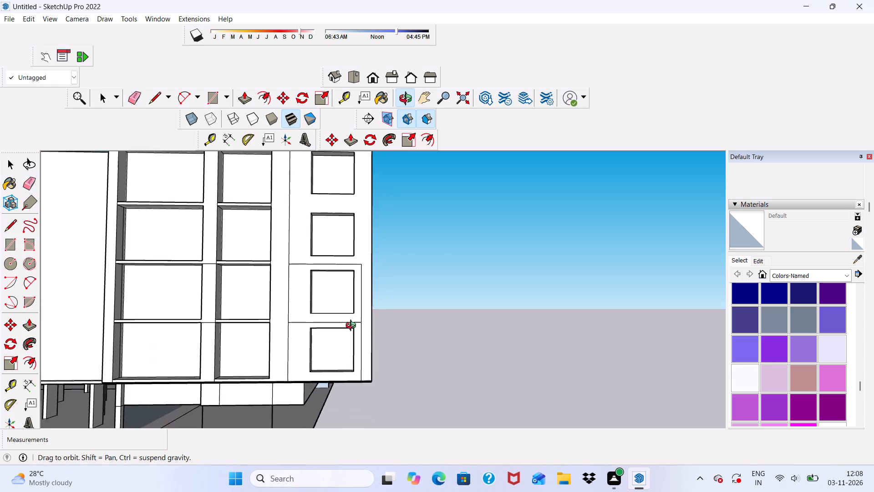
pyautogui.moveTo(353, 327); pyautogui.dragTo(299, 374, button='middle')
pyautogui.scroll(11, 319, 297)
pyautogui.moveTo(318, 294); pyautogui.dragTo(327, 306)
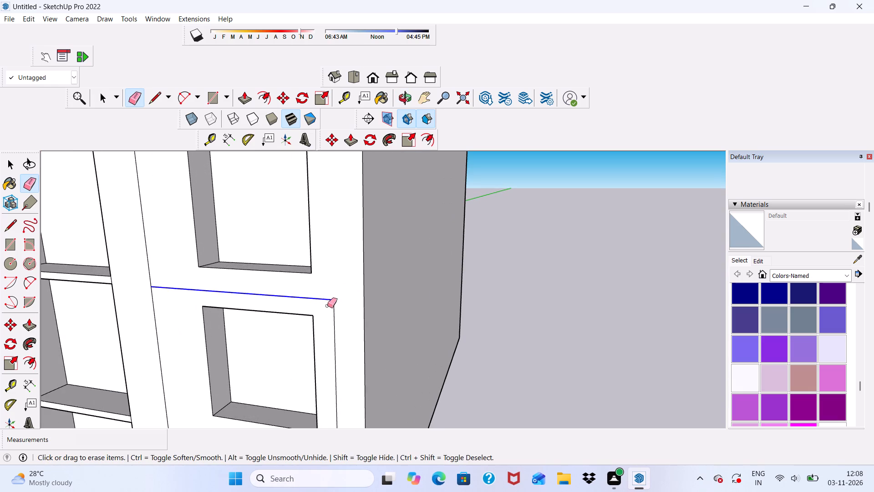
pyautogui.moveTo(327, 306); pyautogui.dragTo(337, 321)
pyautogui.scroll(-10, 328, 269)
pyautogui.scroll(6, 348, 337)
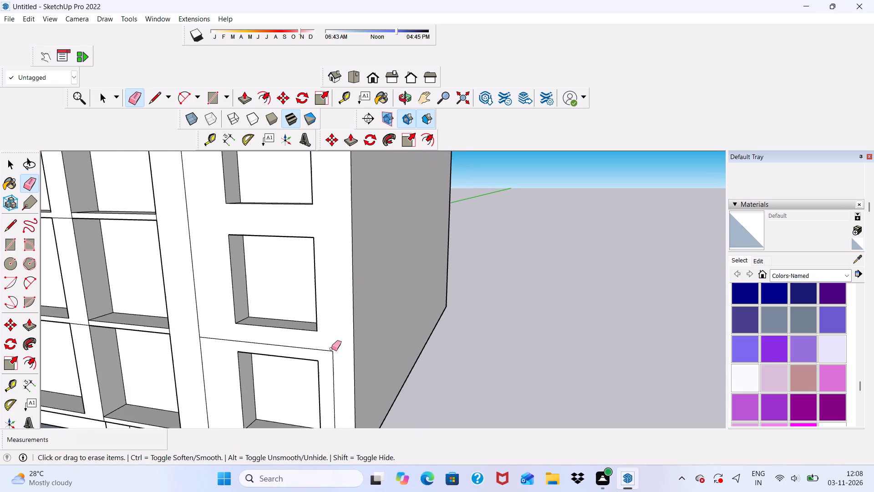
pyautogui.moveTo(332, 348); pyautogui.dragTo(336, 359)
# Examine the right block's facade and outer bay windows from several angles.
pyautogui.scroll(-7, 341, 356)
pyautogui.scroll(-5, 360, 324)
pyautogui.moveTo(361, 372); pyautogui.dragTo(368, 354, button='middle')
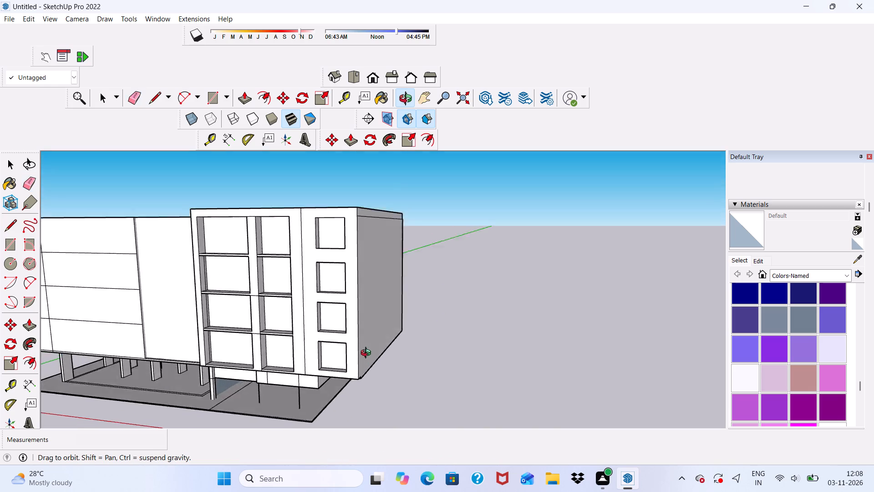
pyautogui.moveTo(368, 354); pyautogui.dragTo(366, 396, button='middle')
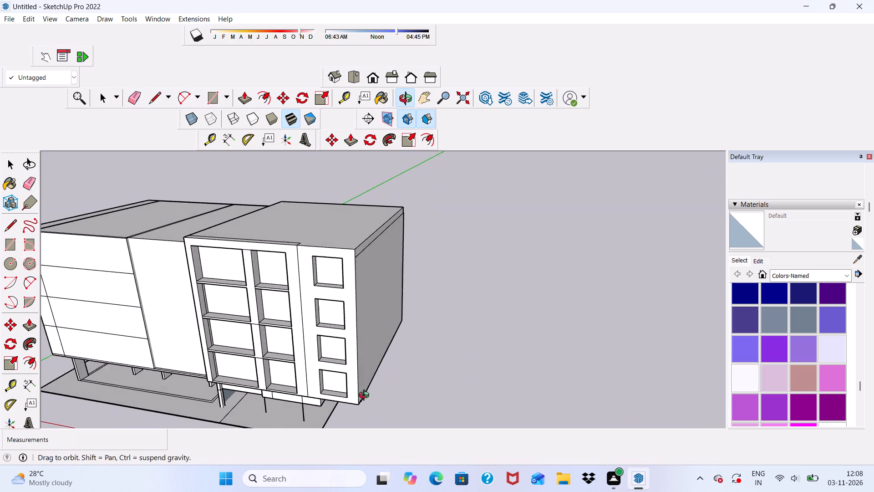
pyautogui.moveTo(366, 396); pyautogui.dragTo(404, 356, button='middle')
pyautogui.middleClick(405, 356)
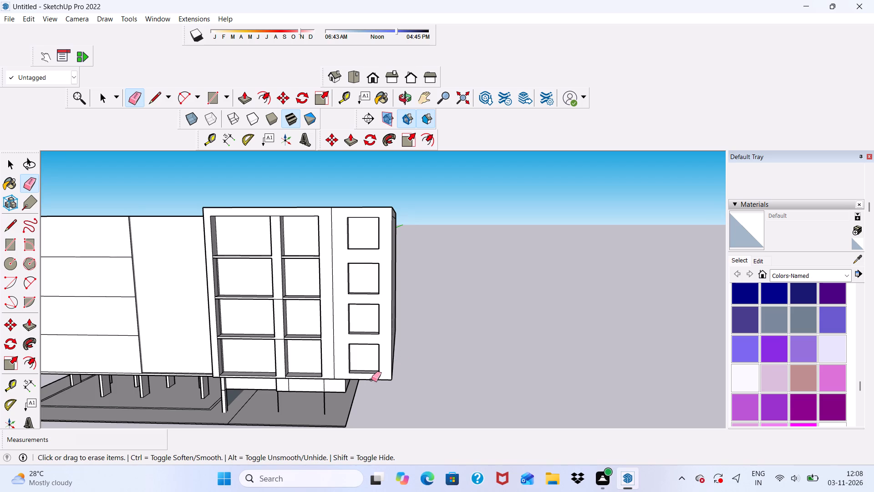
pyautogui.scroll(-4, 402, 362)
pyautogui.middleClick(359, 318)
# Push/Pull the left jamb of the outer bay's top window by 6 5/16" to widen the opening.
pyautogui.press('space')
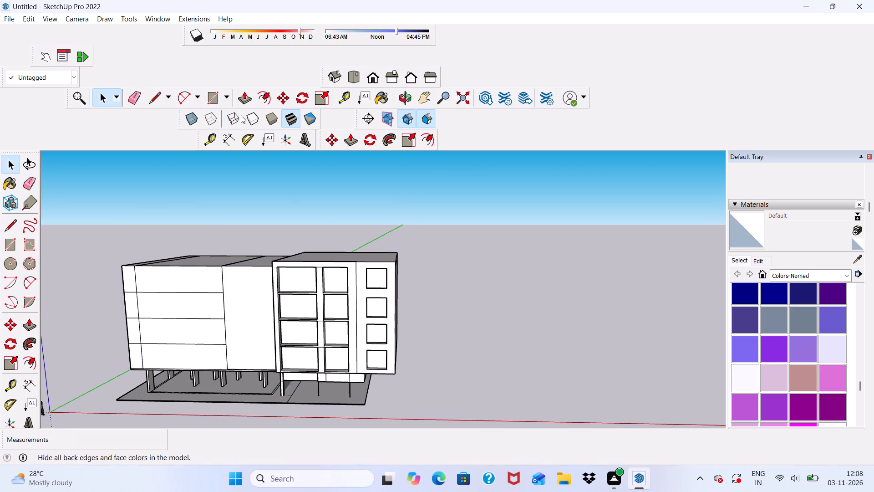
pyautogui.click(247, 94)
pyautogui.scroll(-1, 413, 292)
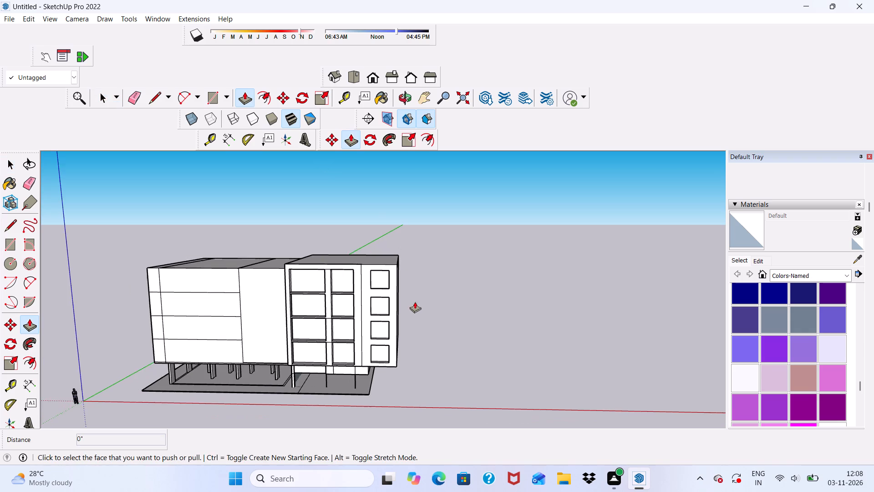
pyautogui.moveTo(401, 293); pyautogui.dragTo(361, 244, button='middle')
pyautogui.scroll(20, 362, 262)
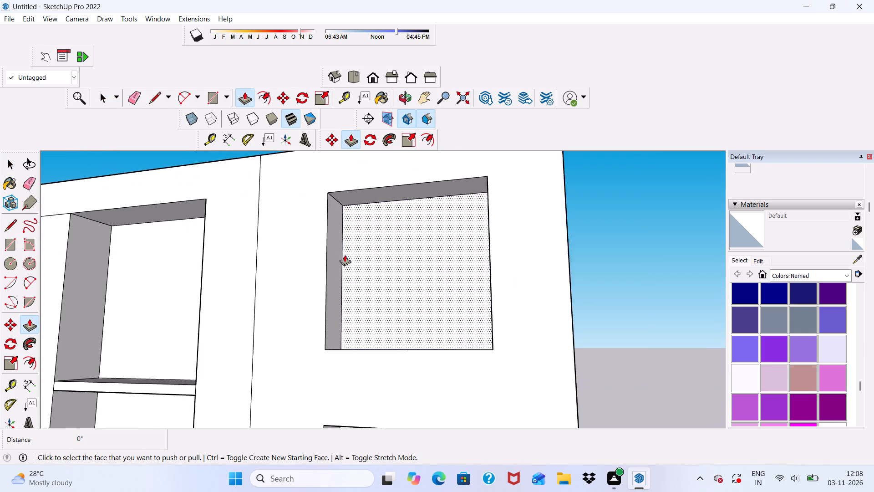
pyautogui.scroll(2, 345, 255)
pyautogui.click(336, 257)
pyautogui.click(325, 270)
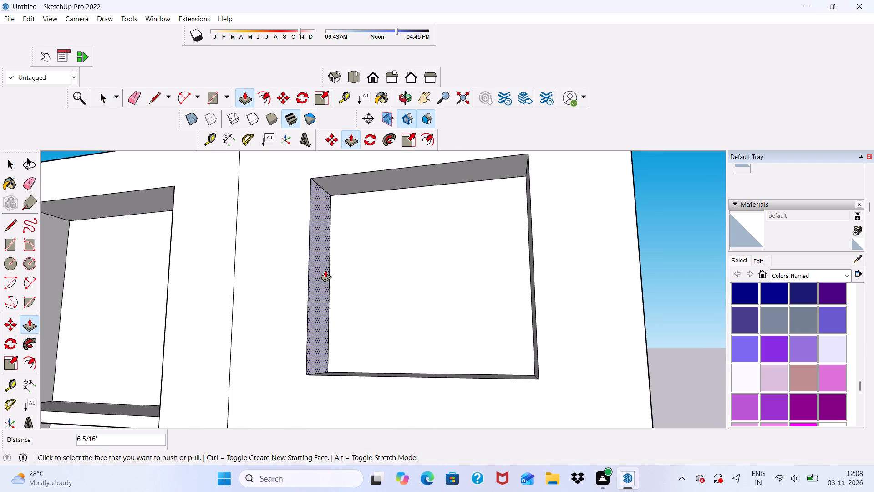
# Push/Pull the left jamb of the outer bay's second window to align with the top window's left edge.
pyautogui.scroll(-9, 358, 200)
pyautogui.moveTo(376, 266); pyautogui.dragTo(348, 261, button='middle')
pyautogui.scroll(6, 356, 321)
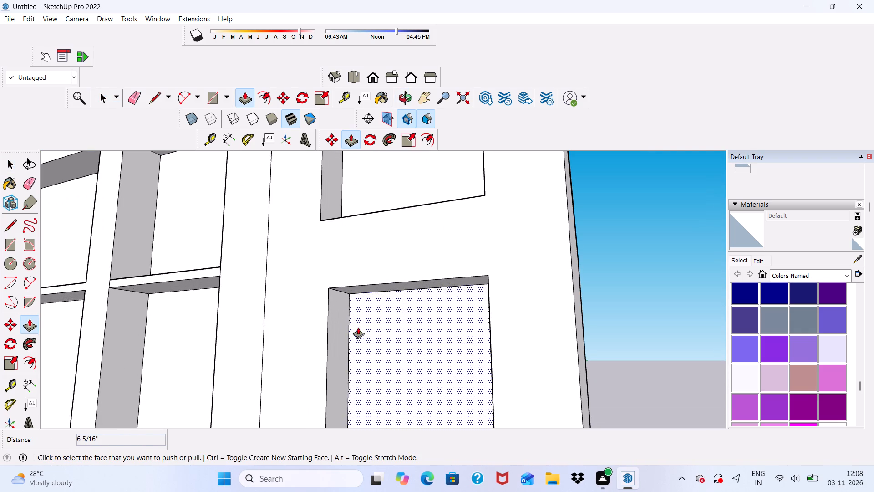
pyautogui.moveTo(342, 336); pyautogui.dragTo(334, 338)
pyautogui.click(334, 338)
pyautogui.scroll(-6, 365, 214)
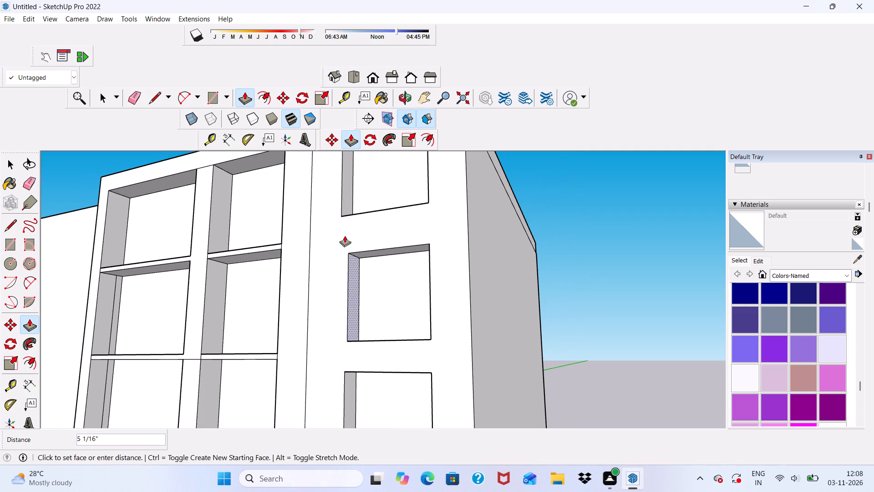
pyautogui.scroll(4, 340, 211)
pyautogui.click(340, 211)
# Push/Pull the left jamb of the outer bay's third window to align with the left edge of the window above.
pyautogui.scroll(-4, 341, 202)
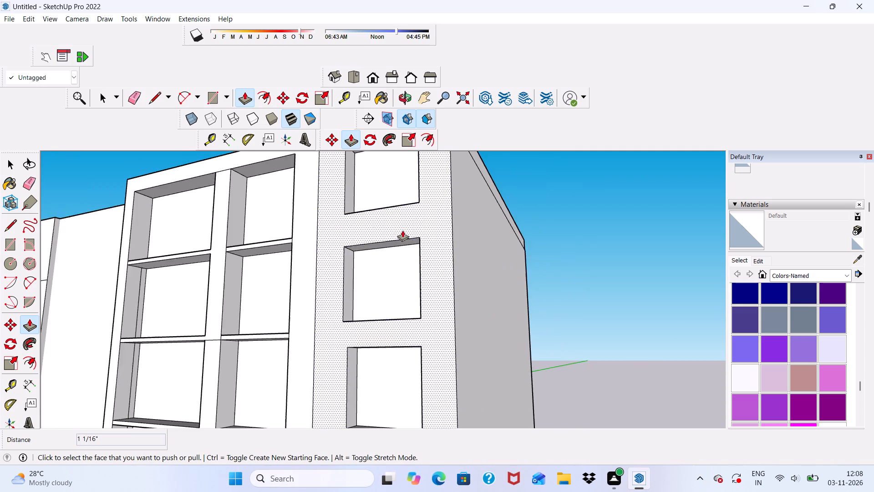
pyautogui.scroll(-4, 402, 230)
pyautogui.moveTo(383, 252); pyautogui.dragTo(394, 291, button='middle')
pyautogui.scroll(-5, 403, 181)
pyautogui.scroll(6, 391, 350)
pyautogui.scroll(3, 370, 298)
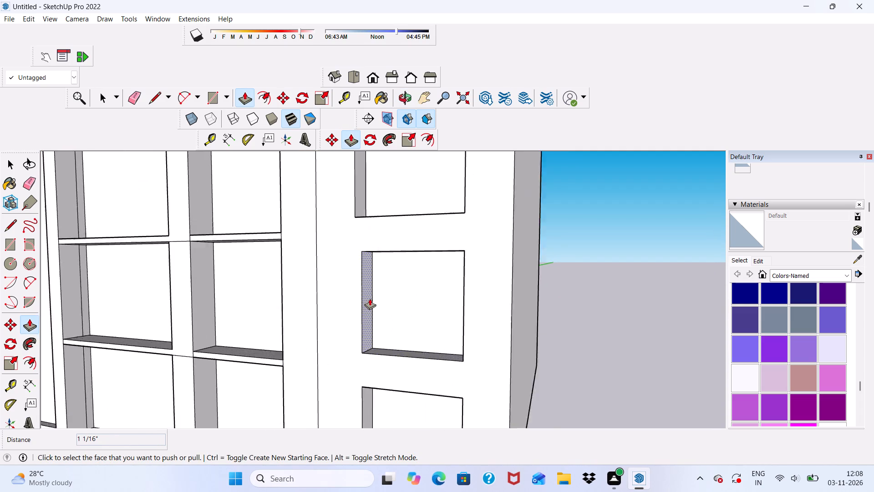
pyautogui.scroll(2, 370, 298)
pyautogui.click(364, 298)
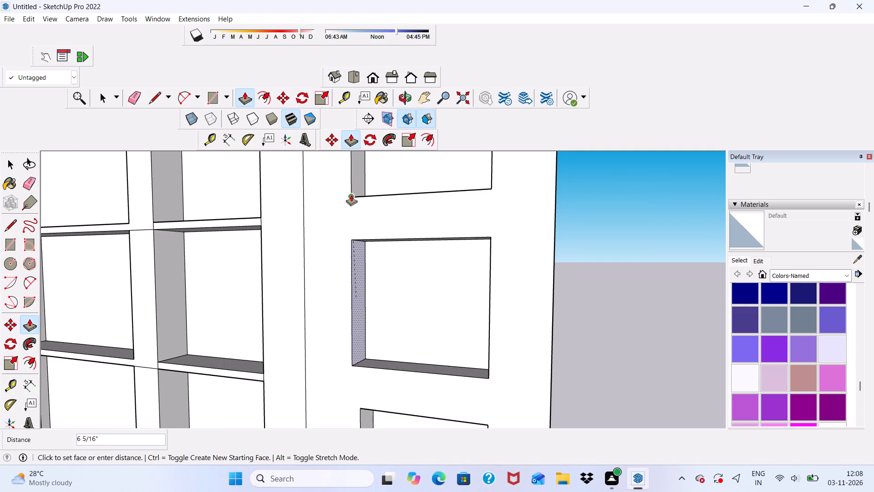
pyautogui.click(351, 195)
# Push/Pull the left jamb of the outer bay's lowest window to align with the third window's left edge.
pyautogui.scroll(-9, 354, 210)
pyautogui.moveTo(398, 292); pyautogui.dragTo(411, 290, button='middle')
pyautogui.scroll(2, 402, 322)
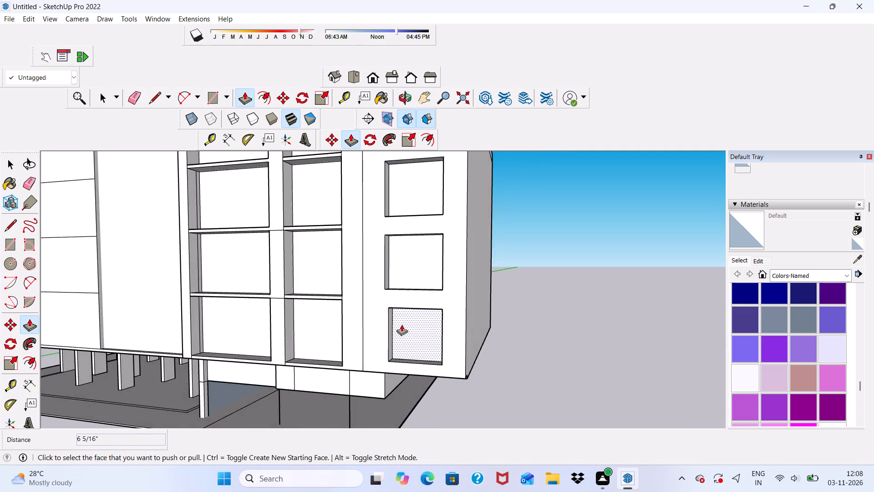
pyautogui.scroll(7, 401, 324)
pyautogui.click(377, 323)
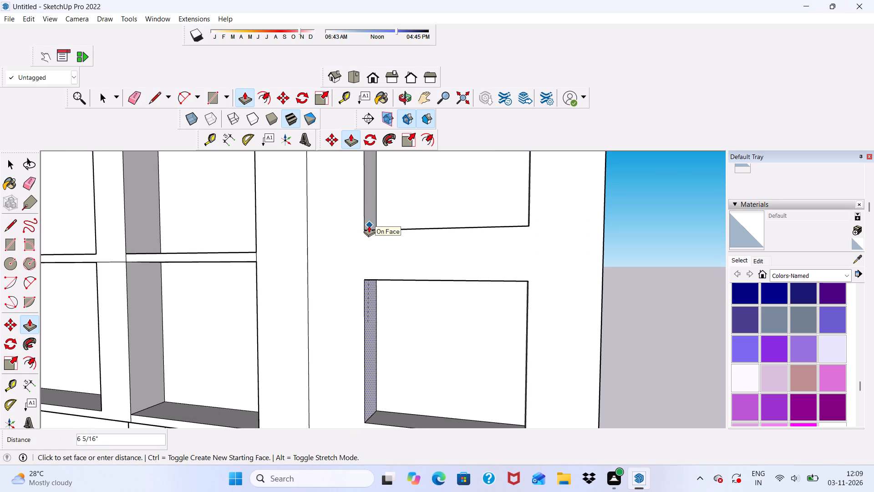
pyautogui.click(369, 225)
# Push/Pull the head of the outer bay's lowest window down by about 2 1/16" to shorten the opening.
pyautogui.scroll(-12, 338, 246)
pyautogui.scroll(1, 407, 298)
pyautogui.moveTo(409, 298); pyautogui.dragTo(459, 396, button='middle')
pyautogui.scroll(-4, 462, 356)
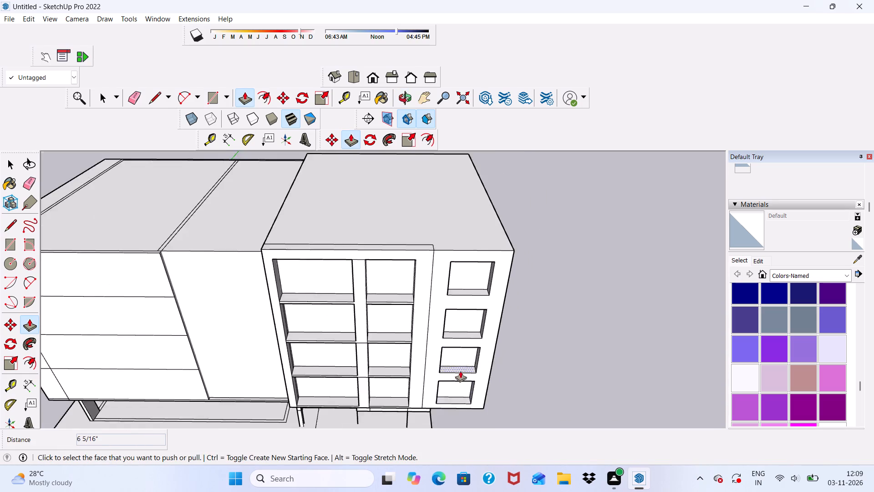
pyautogui.moveTo(457, 364); pyautogui.dragTo(453, 299, button='middle')
pyautogui.moveTo(448, 261); pyautogui.dragTo(449, 242, button='middle')
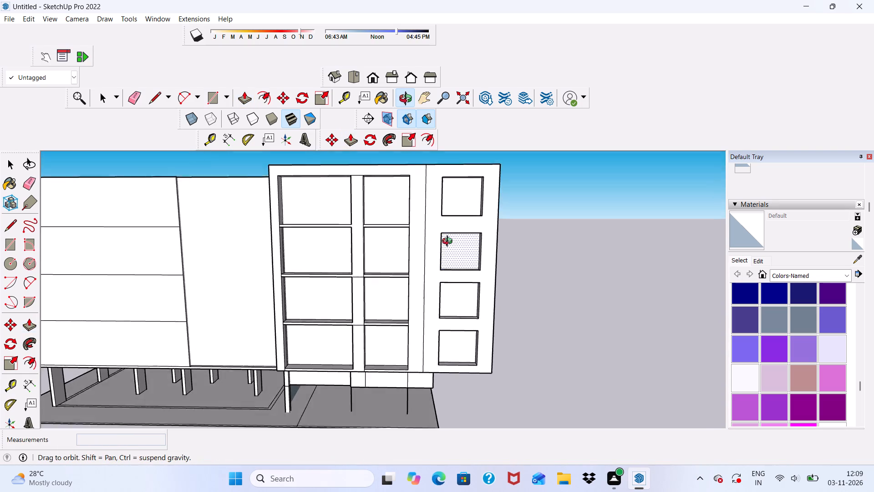
pyautogui.moveTo(449, 242); pyautogui.dragTo(435, 193, button='middle')
pyautogui.scroll(4, 436, 223)
pyautogui.scroll(11, 471, 252)
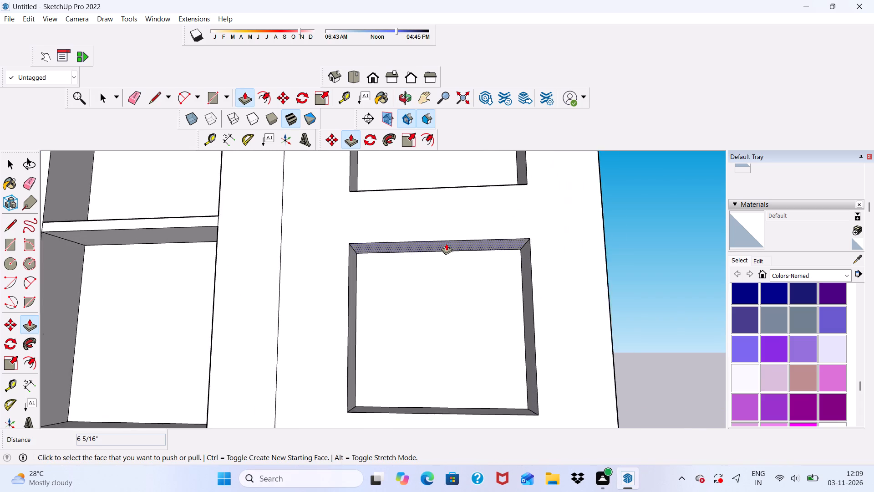
pyautogui.scroll(2, 446, 243)
pyautogui.scroll(-14, 446, 242)
pyautogui.moveTo(475, 282); pyautogui.dragTo(470, 256, button='middle')
pyautogui.scroll(13, 459, 296)
pyautogui.click(442, 269)
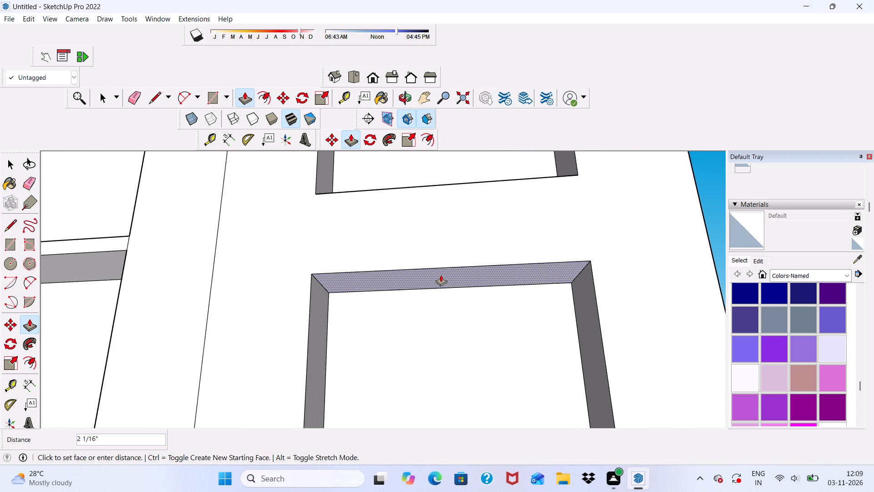
pyautogui.click(441, 275)
# Push/Pull the head of the outer bay's third window down by 2 7/16" to shorten the opening.
pyautogui.scroll(-14, 438, 272)
pyautogui.moveTo(462, 294); pyautogui.dragTo(472, 330, button='middle')
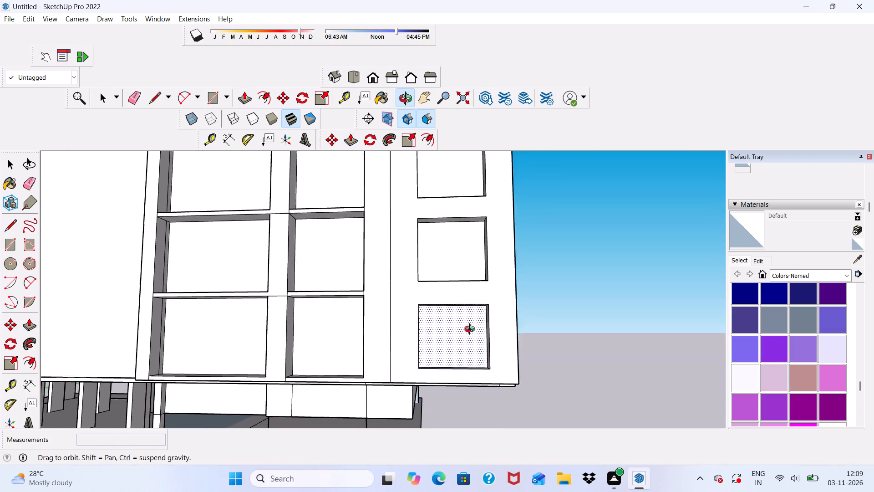
pyautogui.moveTo(472, 330); pyautogui.dragTo(473, 331, button='middle')
pyautogui.scroll(14, 463, 230)
pyautogui.click(442, 213)
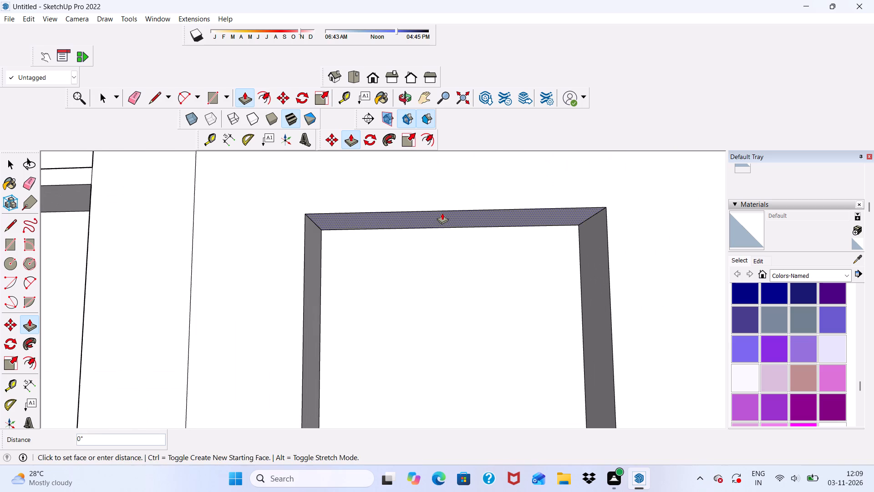
pyautogui.click(444, 220)
# Push/Pull the head of the outer bay's second window down by 6 1/16" to shorten the opening.
pyautogui.scroll(-11, 443, 211)
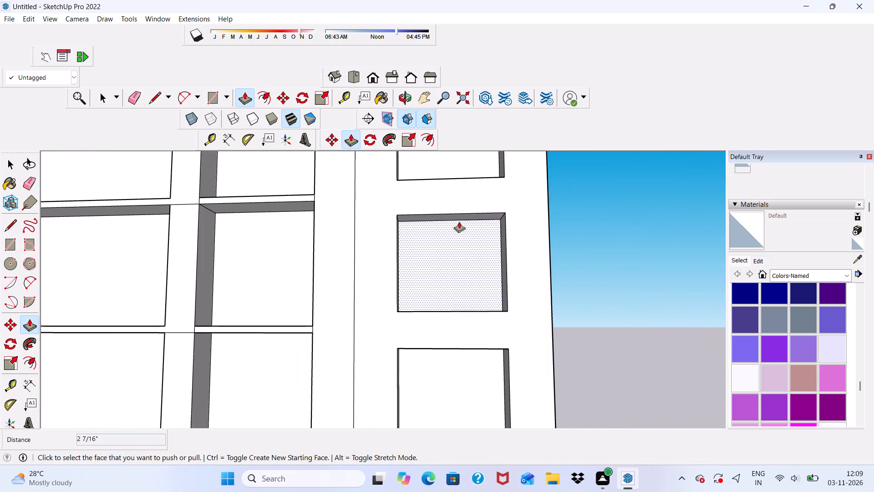
pyautogui.moveTo(459, 221); pyautogui.dragTo(467, 331, button='middle')
pyautogui.scroll(-5, 437, 267)
pyautogui.moveTo(431, 200); pyautogui.dragTo(432, 158, button='middle')
pyautogui.scroll(1, 432, 155)
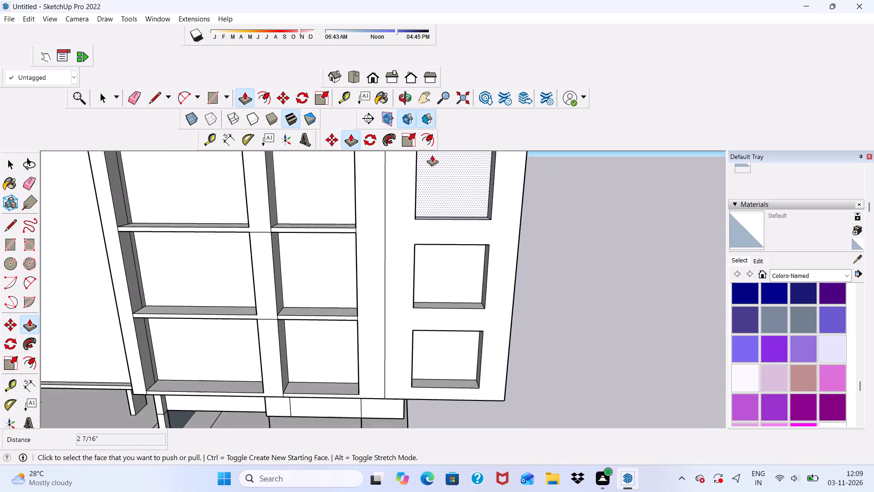
pyautogui.scroll(-5, 445, 216)
pyautogui.moveTo(455, 208); pyautogui.dragTo(447, 217, button='middle')
pyautogui.scroll(-4, 442, 223)
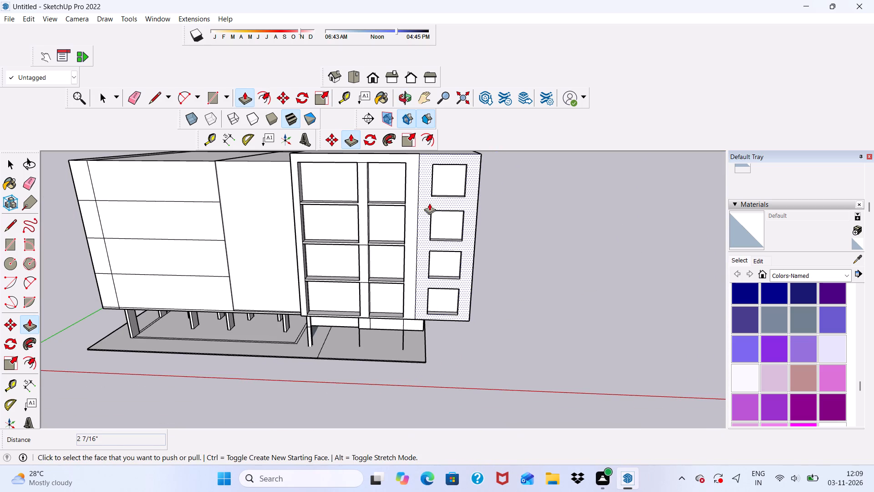
pyautogui.moveTo(436, 146); pyautogui.dragTo(440, 130, button='middle')
pyautogui.scroll(1, 448, 215)
pyautogui.moveTo(454, 207); pyautogui.dragTo(476, 170, button='middle')
pyautogui.scroll(4, 460, 213)
pyautogui.scroll(-5, 453, 226)
pyautogui.scroll(5, 446, 201)
pyautogui.moveTo(445, 202); pyautogui.dragTo(443, 153, button='middle')
pyautogui.scroll(10, 443, 154)
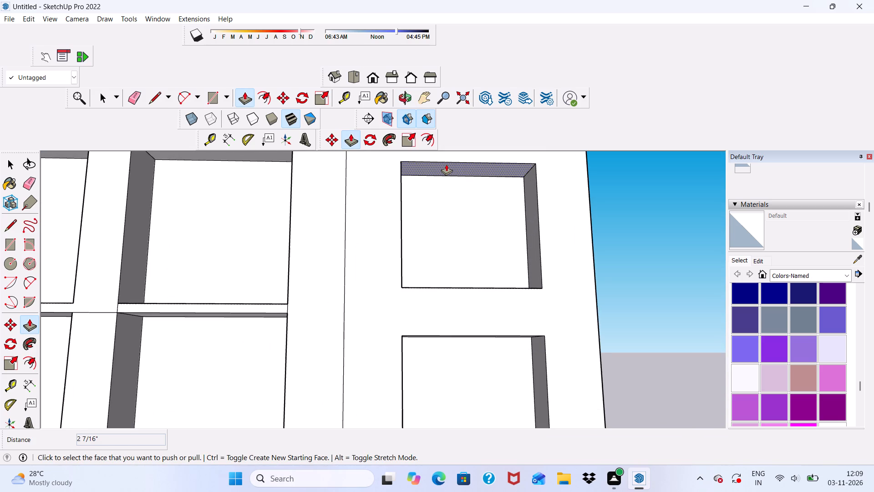
pyautogui.click(446, 164)
pyautogui.click(445, 172)
# Push/Pull the head of the outer bay's third window again to fine-tune the opening's height, and clear the selection.
pyautogui.scroll(-6, 406, 209)
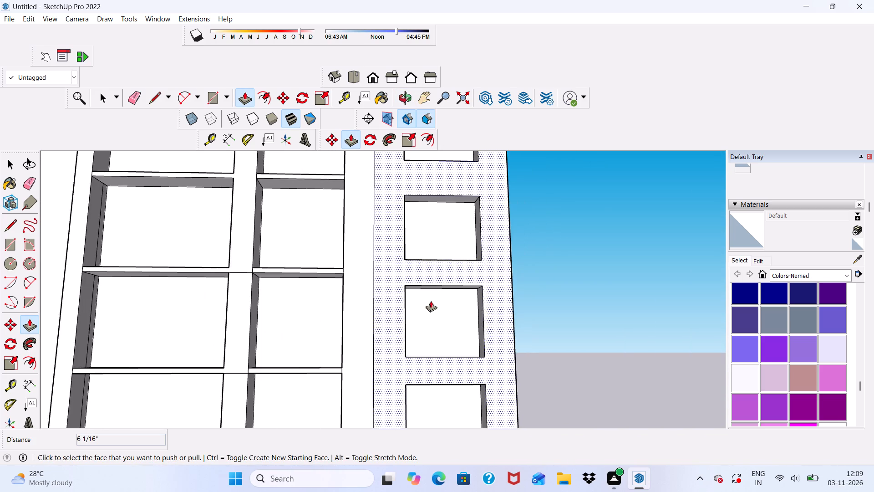
pyautogui.moveTo(434, 299); pyautogui.dragTo(436, 253, button='middle')
pyautogui.scroll(6, 436, 253)
pyautogui.click(437, 282)
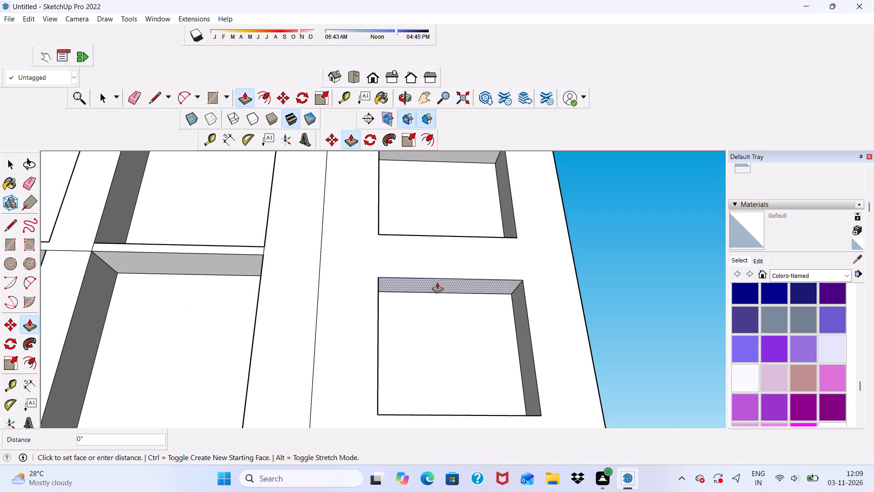
pyautogui.click(435, 282)
pyautogui.scroll(-6, 441, 283)
pyautogui.press('space')
pyautogui.scroll(-1, 579, 239)
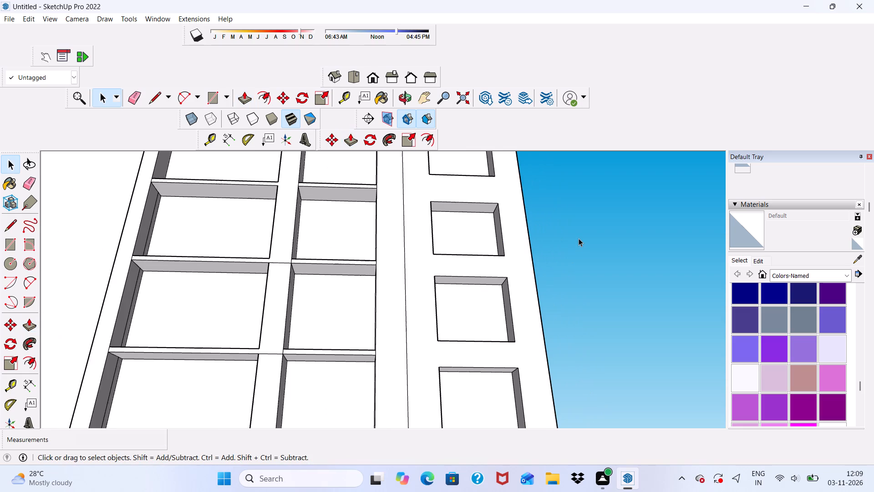
pyautogui.click(579, 238)
# Push/Pull the recessed pane face of the outer bay's top window outward by 1' to make the recess shallower.
pyautogui.scroll(-4, 551, 241)
pyautogui.moveTo(506, 278); pyautogui.dragTo(472, 398, button='middle')
pyautogui.scroll(-5, 422, 255)
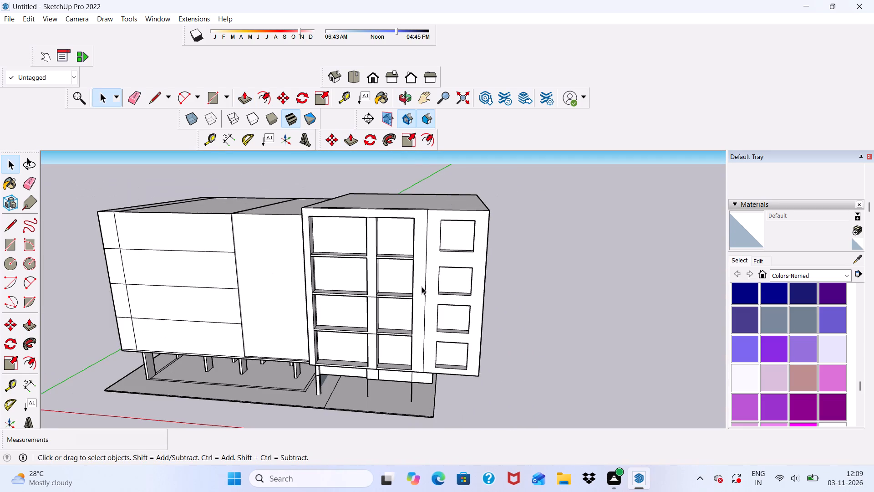
pyautogui.scroll(-1, 422, 287)
pyautogui.moveTo(422, 287); pyautogui.dragTo(418, 288, button='middle')
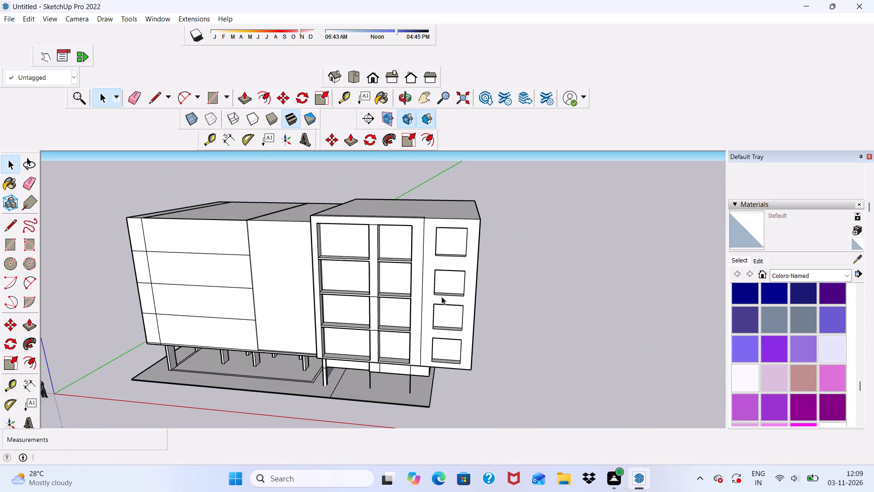
pyautogui.scroll(10, 475, 261)
pyautogui.click(440, 229)
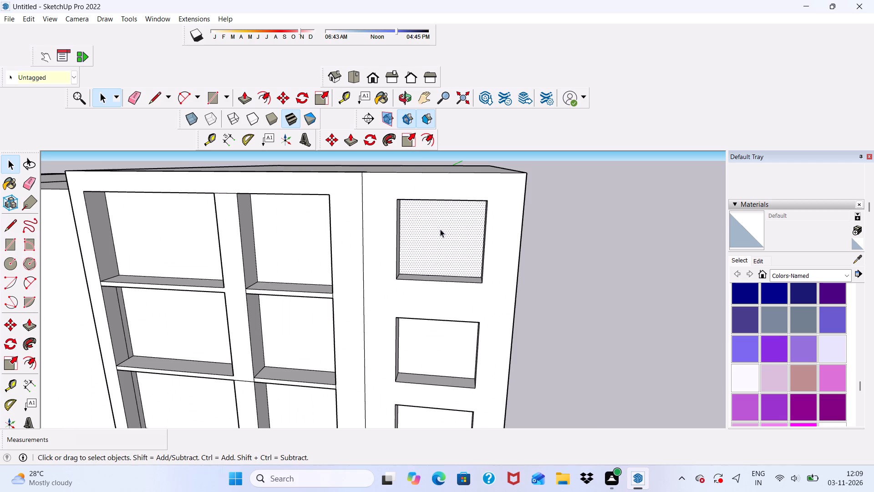
pyautogui.click(243, 93)
pyautogui.scroll(2, 455, 241)
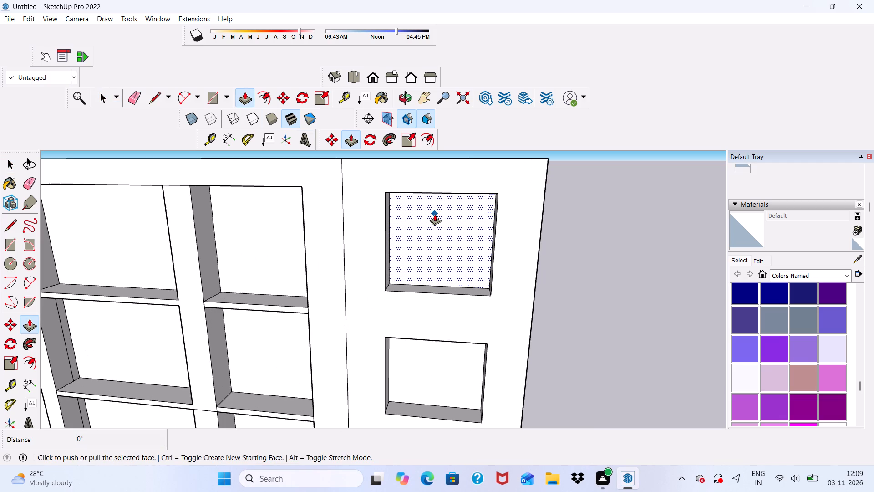
pyautogui.click(435, 214)
pyautogui.scroll(2, 434, 213)
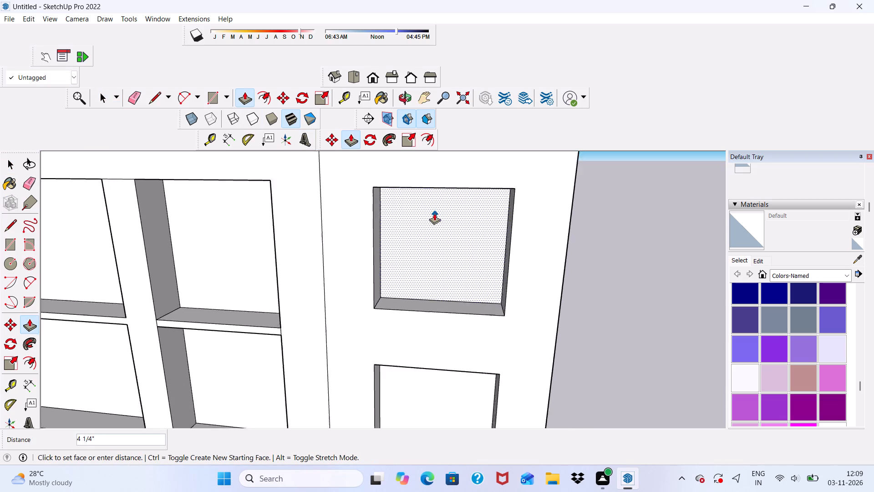
pyautogui.scroll(2, 434, 213)
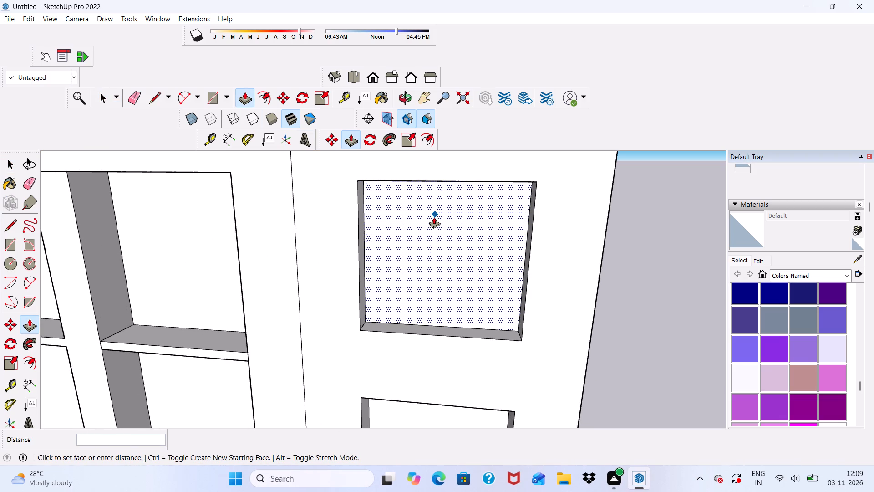
pyautogui.write("1'")
pyautogui.press('Return')
# Push/Pull the recessed pane face of the outer bay's second window outward by 1'.
pyautogui.scroll(-3, 432, 200)
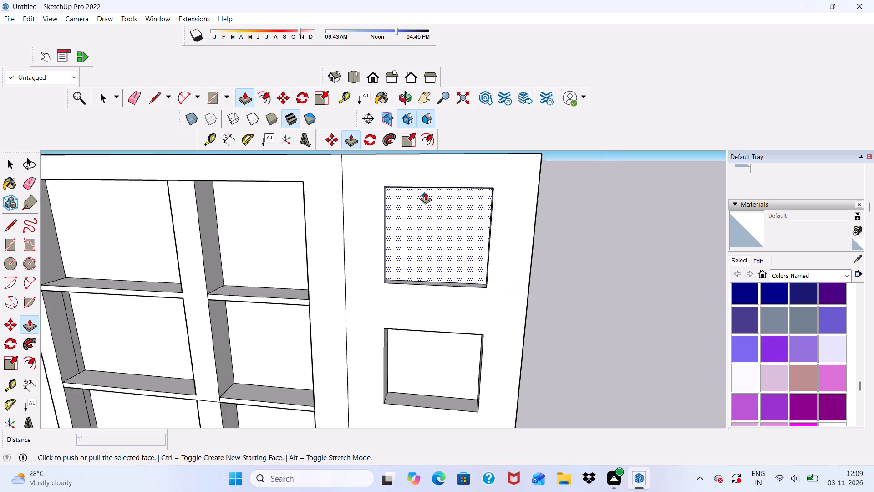
pyautogui.scroll(-7, 425, 193)
pyautogui.moveTo(410, 330); pyautogui.dragTo(395, 329, button='middle')
pyautogui.press('space')
pyautogui.click(391, 302)
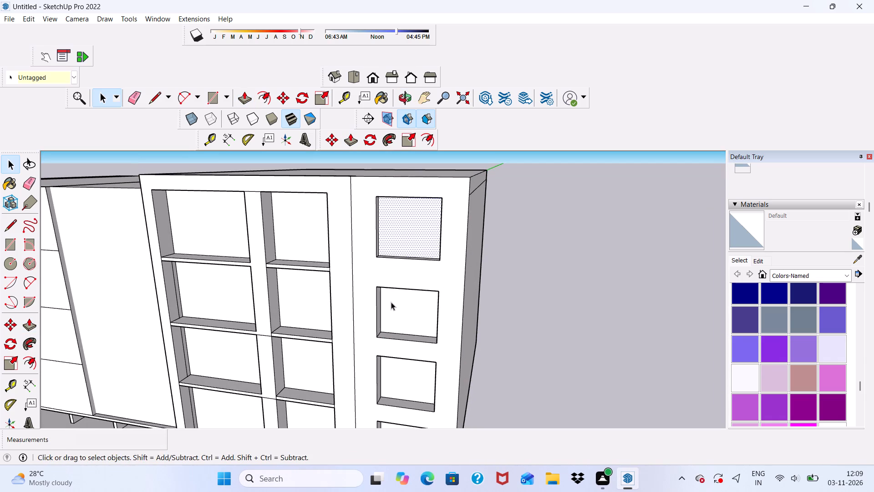
pyautogui.click(246, 95)
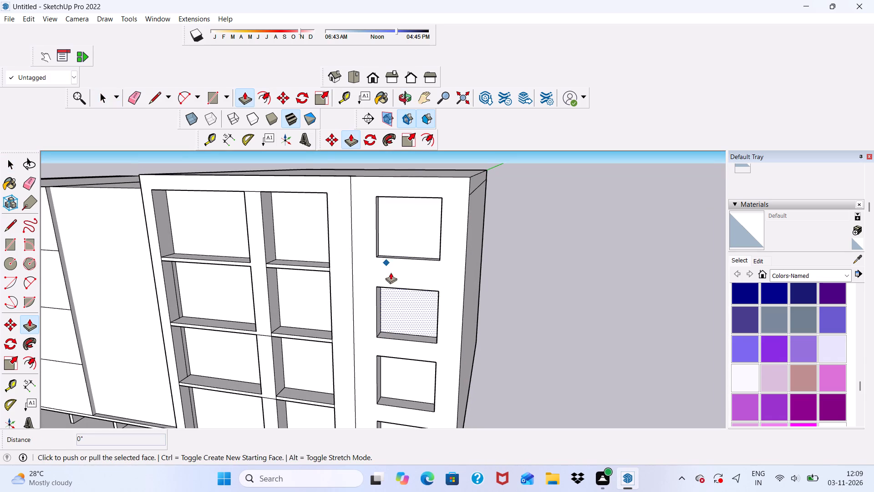
pyautogui.click(407, 304)
pyautogui.write("1'")
pyautogui.press('Return')
# Push/Pull the recessed pane face of the outer bay's third window outward by 1'.
pyautogui.scroll(-6, 408, 313)
pyautogui.scroll(5, 423, 406)
pyautogui.press('space')
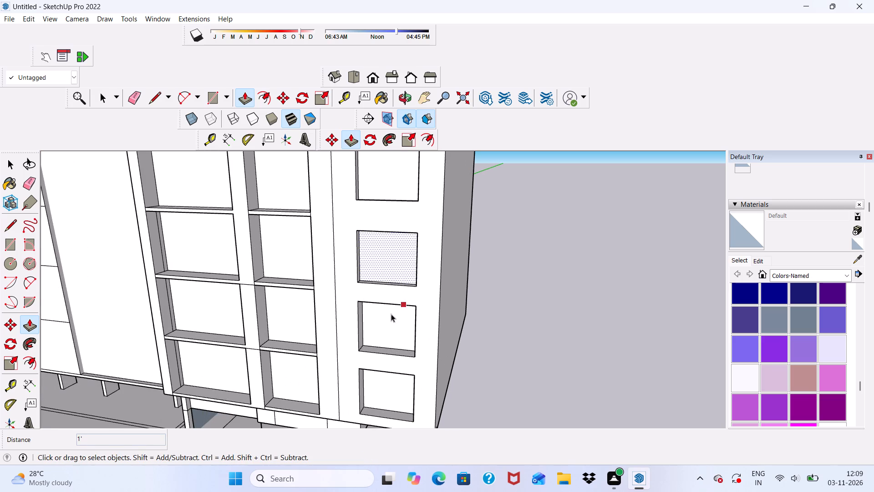
pyautogui.click(386, 315)
pyautogui.click(244, 93)
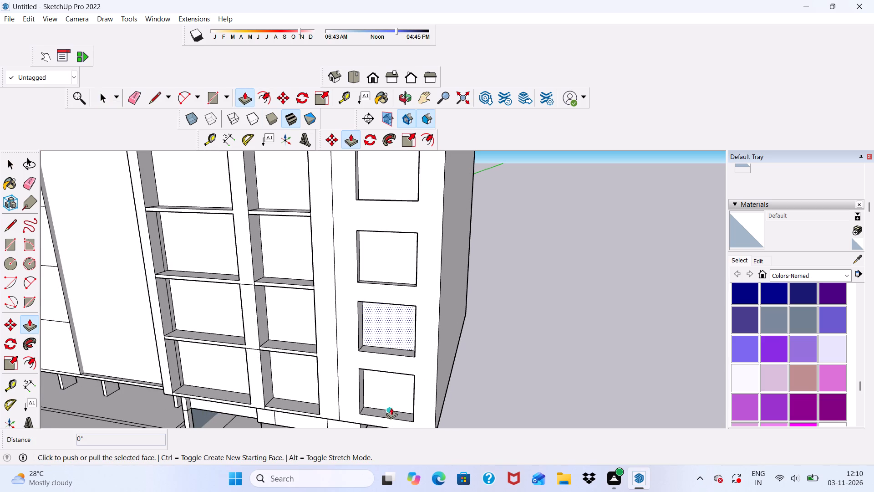
pyautogui.click(390, 323)
pyautogui.write("1'")
pyautogui.press('Return')
# Push/Pull the recessed pane face of the outer bay's lowest window outward by 1'.
pyautogui.scroll(-6, 385, 324)
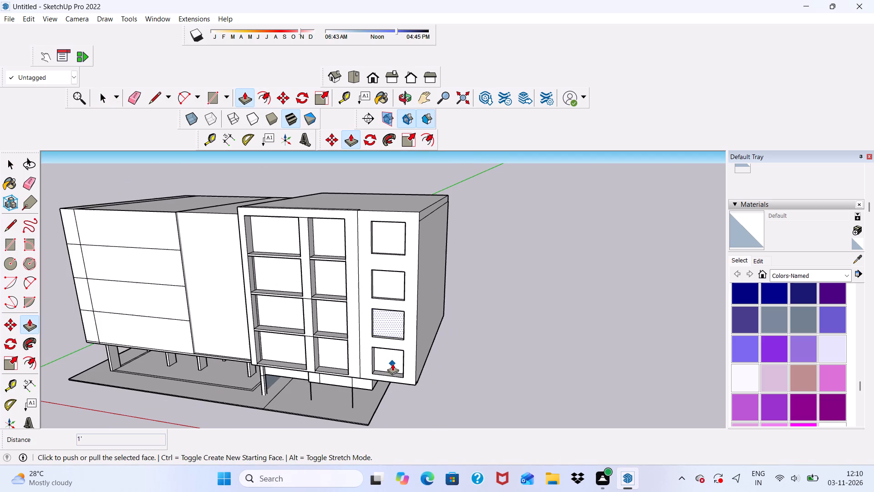
pyautogui.press('space')
pyautogui.scroll(-2, 422, 359)
pyautogui.moveTo(437, 374); pyautogui.dragTo(405, 314, button='middle')
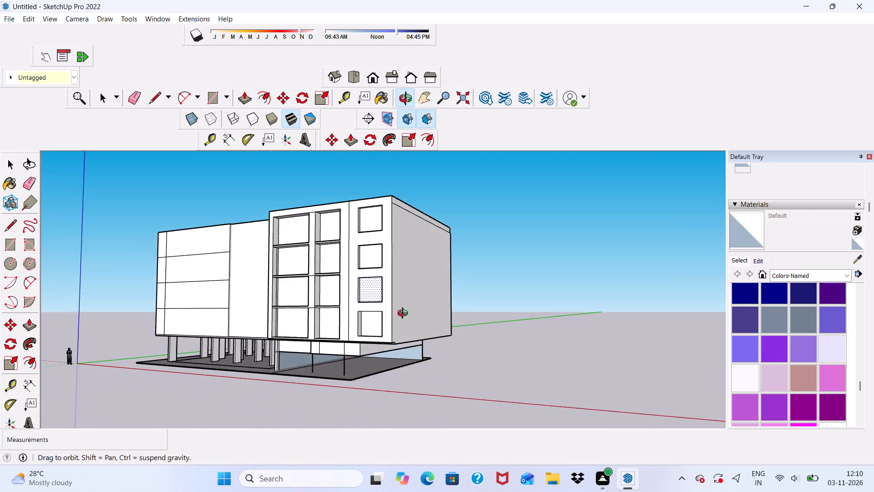
pyautogui.moveTo(405, 314); pyautogui.dragTo(407, 314, button='middle')
pyautogui.scroll(9, 384, 322)
pyautogui.click(373, 328)
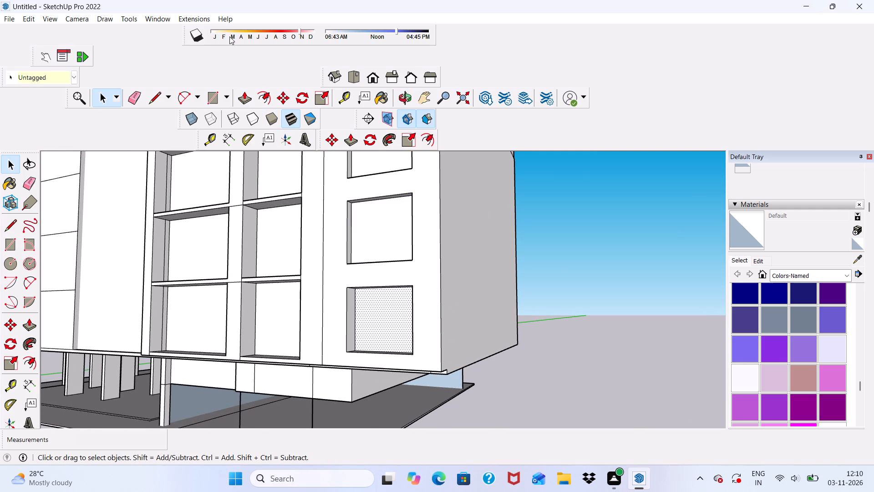
pyautogui.click(245, 97)
pyautogui.scroll(4, 381, 382)
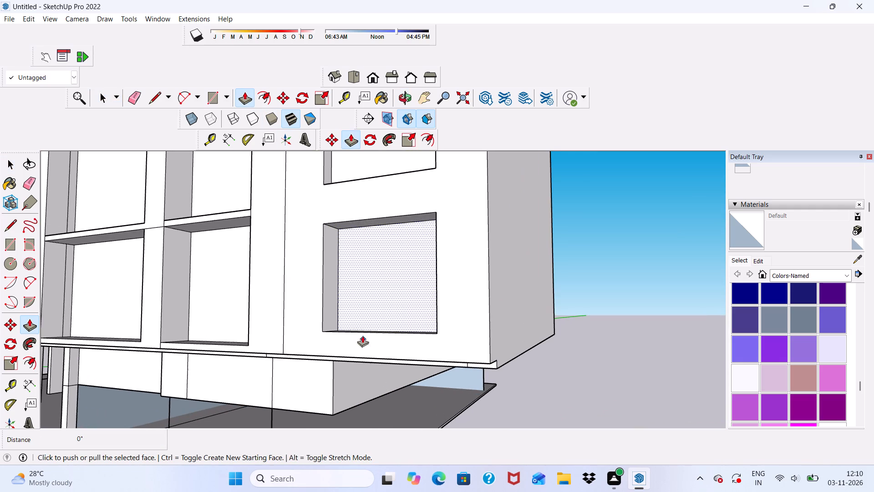
pyautogui.click(367, 303)
pyautogui.press('1')
pyautogui.press("'")
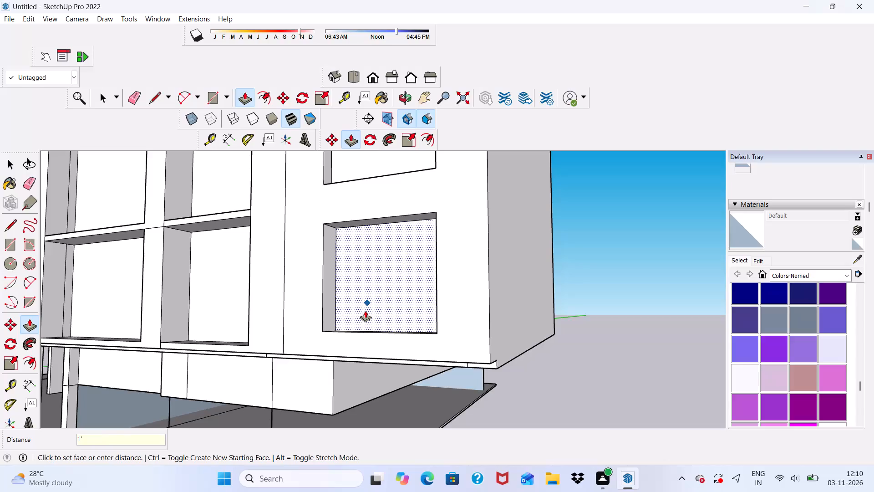
pyautogui.press('Return')
pyautogui.press('space')
pyautogui.scroll(-10, 374, 277)
pyautogui.moveTo(382, 295); pyautogui.dragTo(425, 323, button='middle')
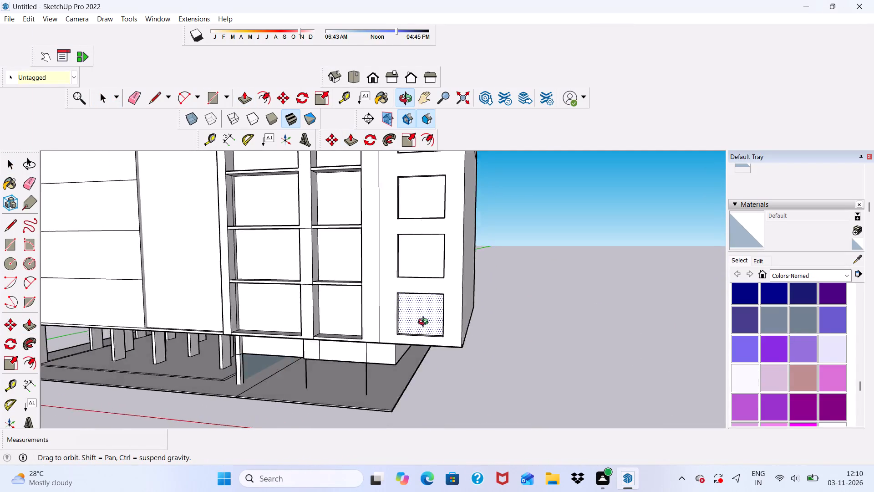
# Erase the outer vertical corner edge of the recessed ground-floor wall beneath the right block to remove that end wall.
pyautogui.moveTo(425, 323); pyautogui.dragTo(476, 325, button='middle')
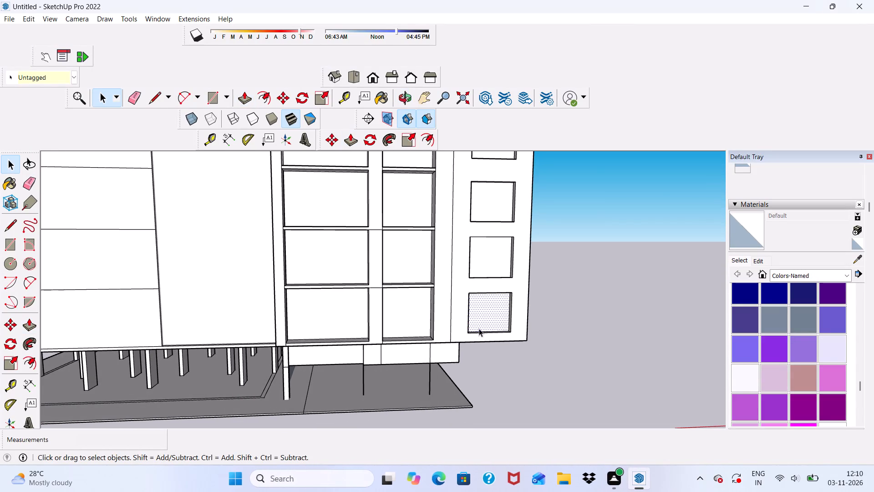
pyautogui.scroll(-2, 456, 324)
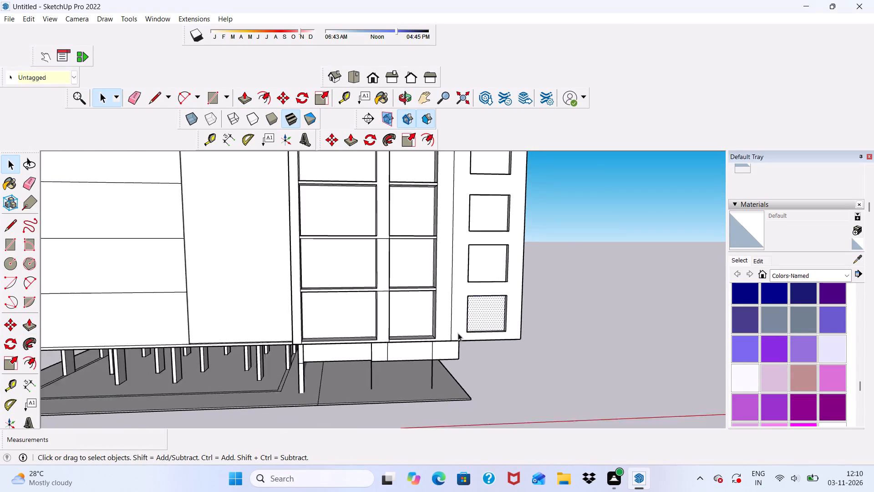
pyautogui.scroll(-1, 458, 333)
pyautogui.moveTo(462, 340); pyautogui.dragTo(451, 272, button='middle')
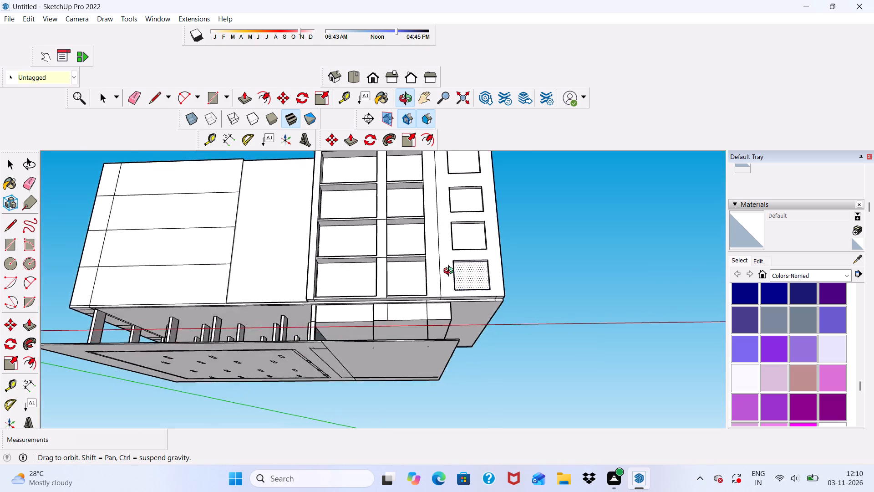
pyautogui.moveTo(451, 272); pyautogui.dragTo(260, 297, button='middle')
pyautogui.scroll(1, 259, 299)
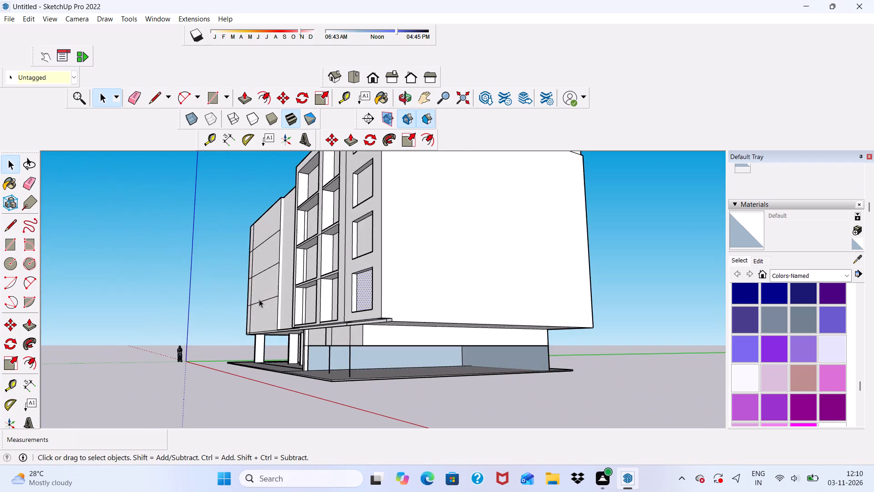
pyautogui.click(135, 97)
pyautogui.scroll(-1, 331, 262)
pyautogui.scroll(12, 503, 393)
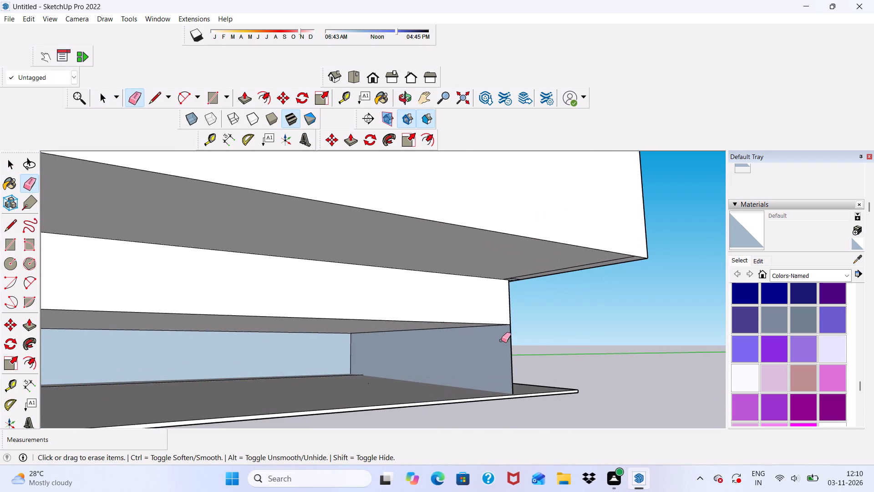
pyautogui.moveTo(505, 339); pyautogui.dragTo(509, 343)
pyautogui.click(511, 338)
# Erase the vertical edge of the remaining ground-floor wall beside the columns beneath the right block's rear.
pyautogui.moveTo(370, 364); pyautogui.dragTo(289, 352, button='middle')
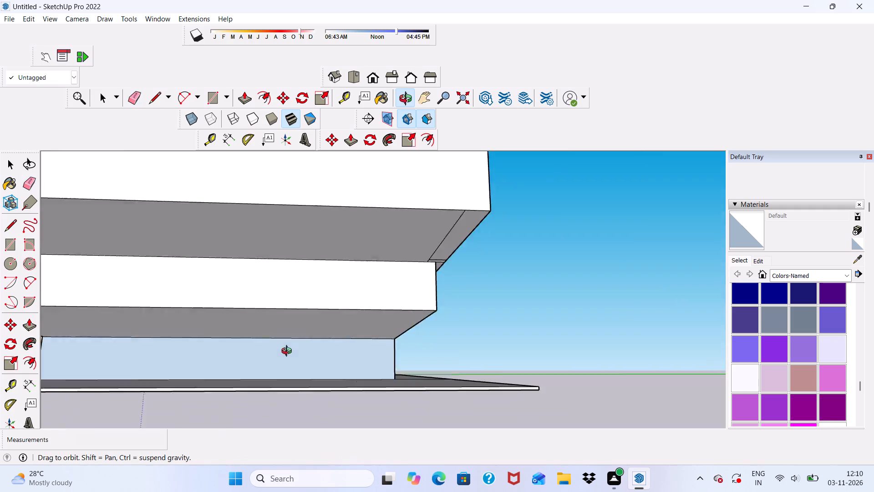
pyautogui.moveTo(289, 352); pyautogui.dragTo(159, 347, button='middle')
pyautogui.moveTo(479, 364); pyautogui.dragTo(406, 386, button='middle')
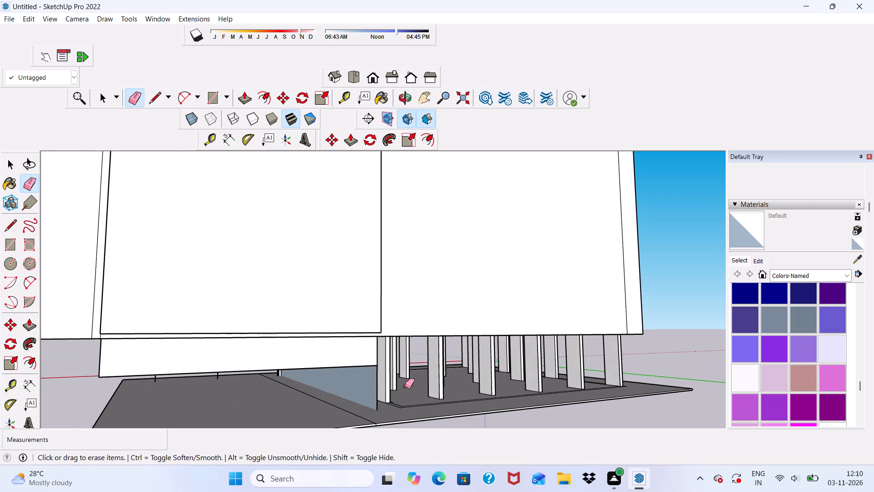
pyautogui.scroll(4, 357, 396)
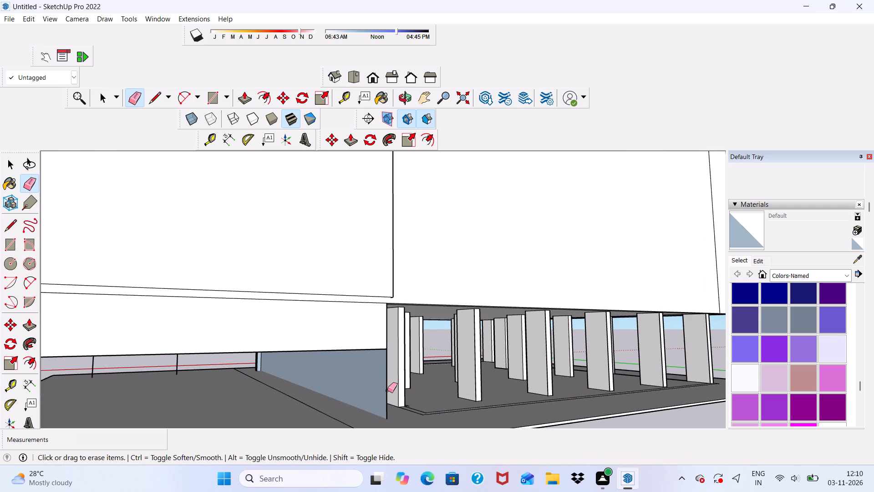
pyautogui.click(387, 390)
# Push/Pull the bottom face of the dropped volume beneath the right block up by 4' to meet the block's underside.
pyautogui.scroll(-4, 382, 391)
pyautogui.moveTo(362, 409); pyautogui.dragTo(488, 389, button='middle')
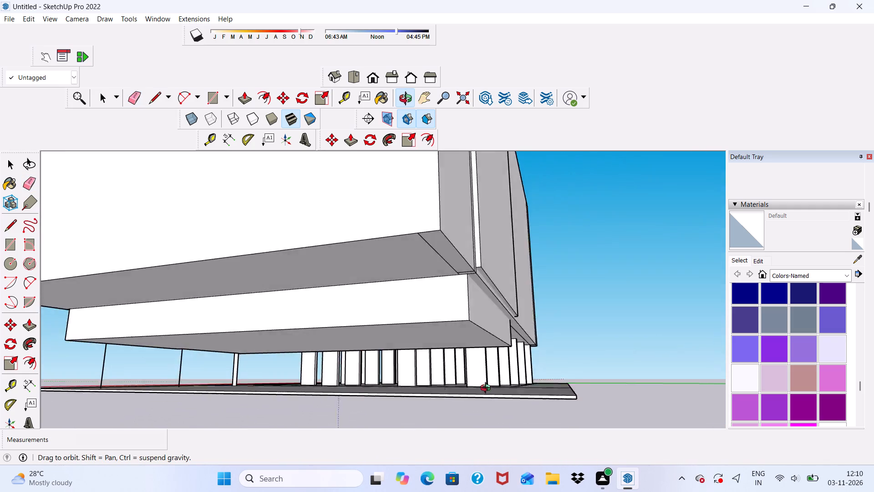
pyautogui.moveTo(488, 389); pyautogui.dragTo(507, 384, button='middle')
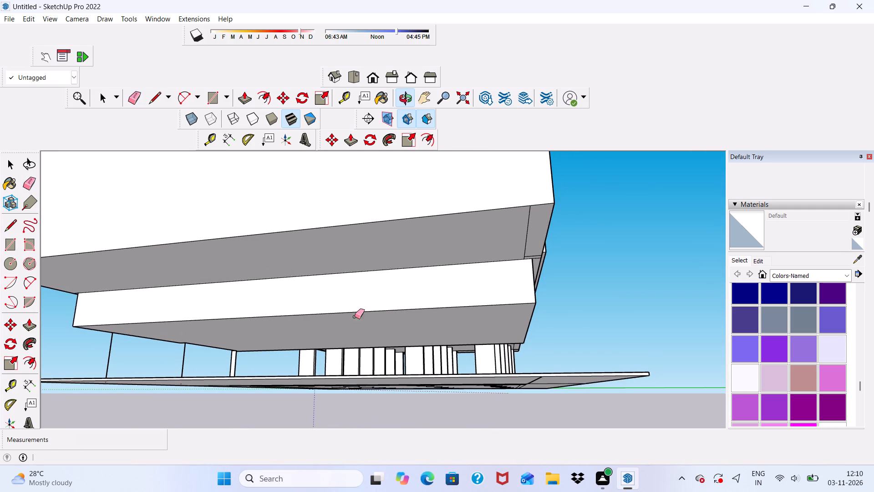
pyautogui.click(249, 94)
pyautogui.scroll(3, 306, 321)
pyautogui.click(306, 321)
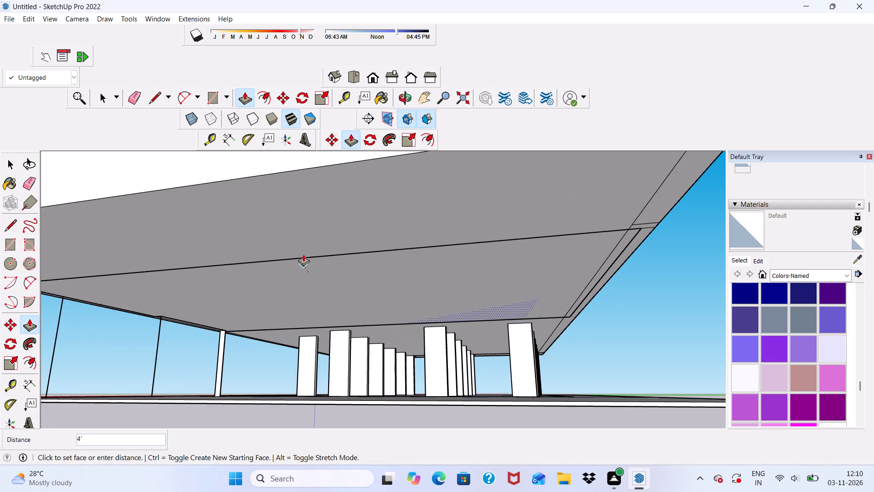
pyautogui.click(302, 235)
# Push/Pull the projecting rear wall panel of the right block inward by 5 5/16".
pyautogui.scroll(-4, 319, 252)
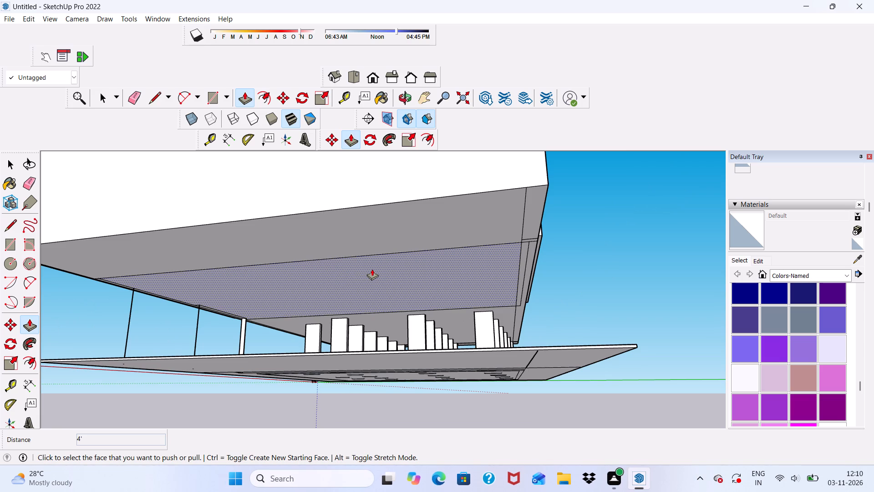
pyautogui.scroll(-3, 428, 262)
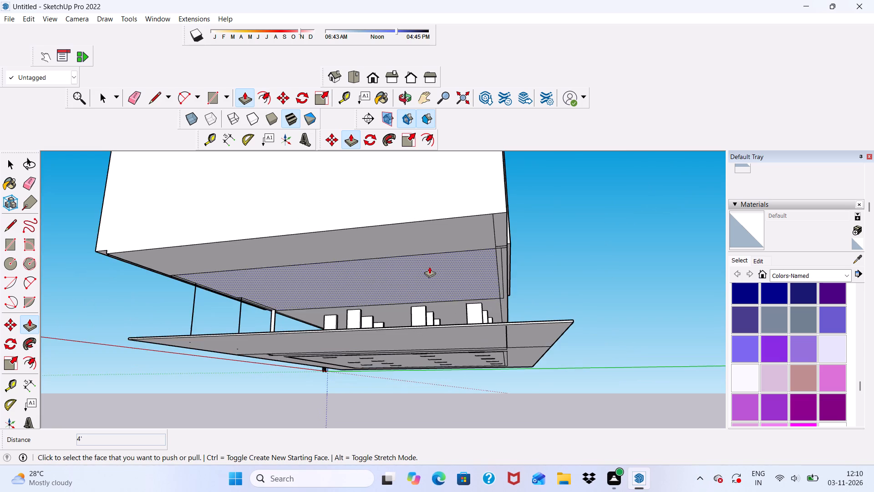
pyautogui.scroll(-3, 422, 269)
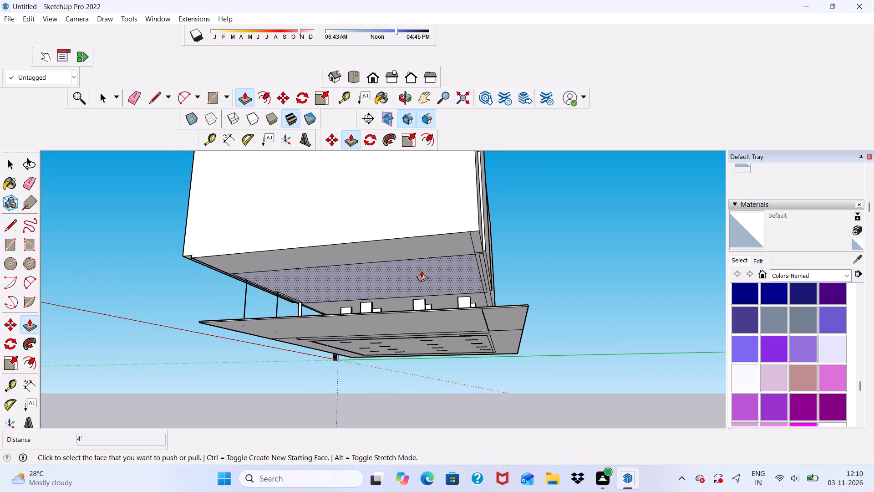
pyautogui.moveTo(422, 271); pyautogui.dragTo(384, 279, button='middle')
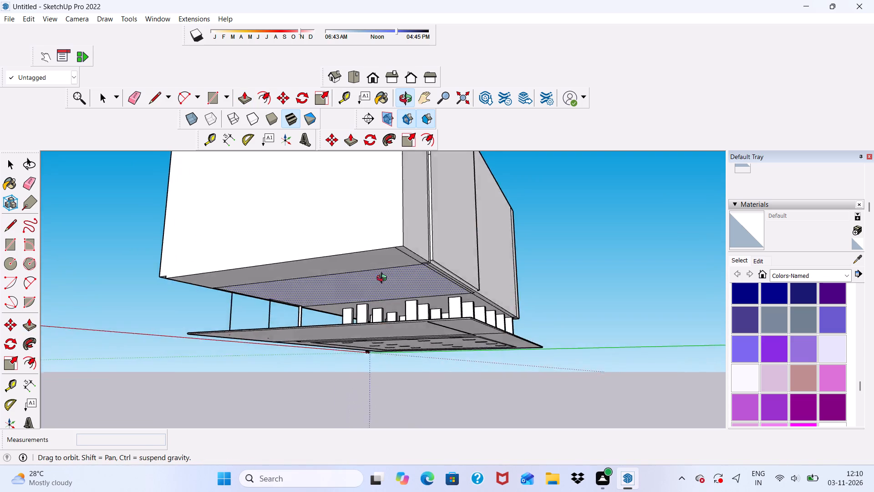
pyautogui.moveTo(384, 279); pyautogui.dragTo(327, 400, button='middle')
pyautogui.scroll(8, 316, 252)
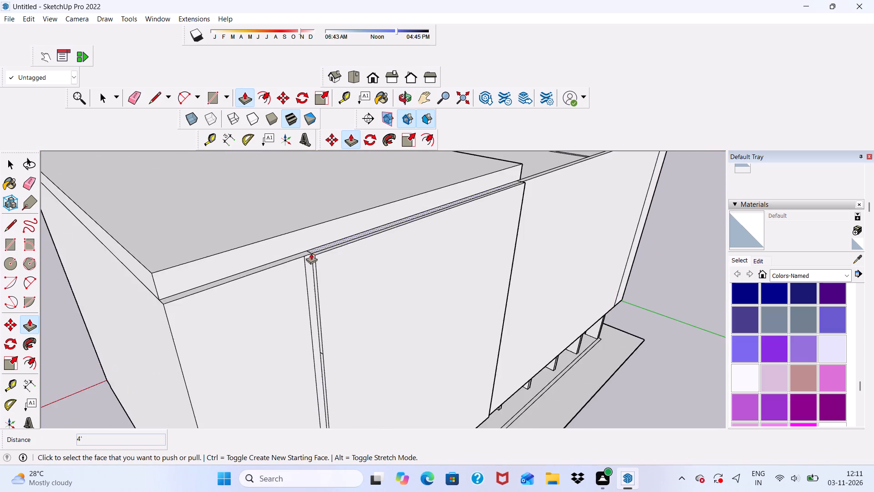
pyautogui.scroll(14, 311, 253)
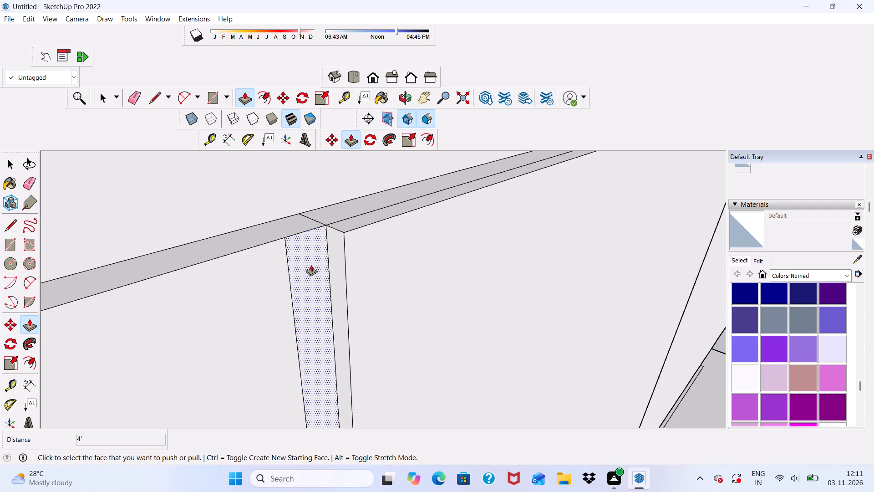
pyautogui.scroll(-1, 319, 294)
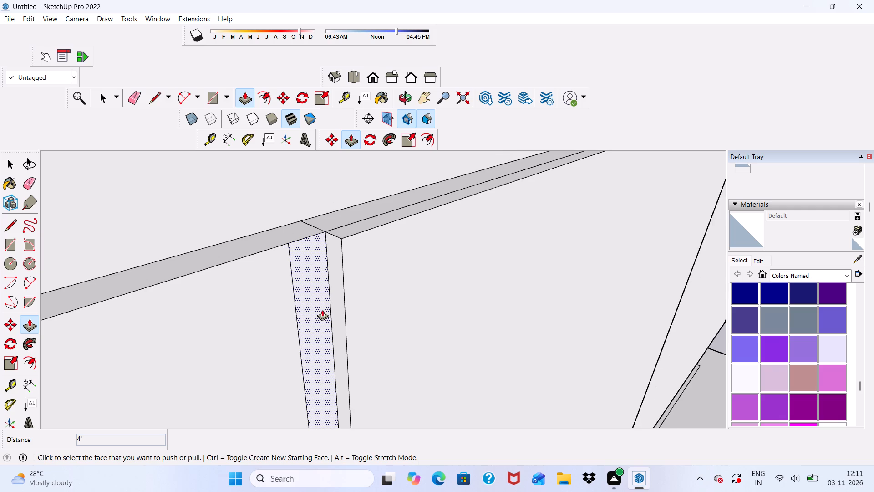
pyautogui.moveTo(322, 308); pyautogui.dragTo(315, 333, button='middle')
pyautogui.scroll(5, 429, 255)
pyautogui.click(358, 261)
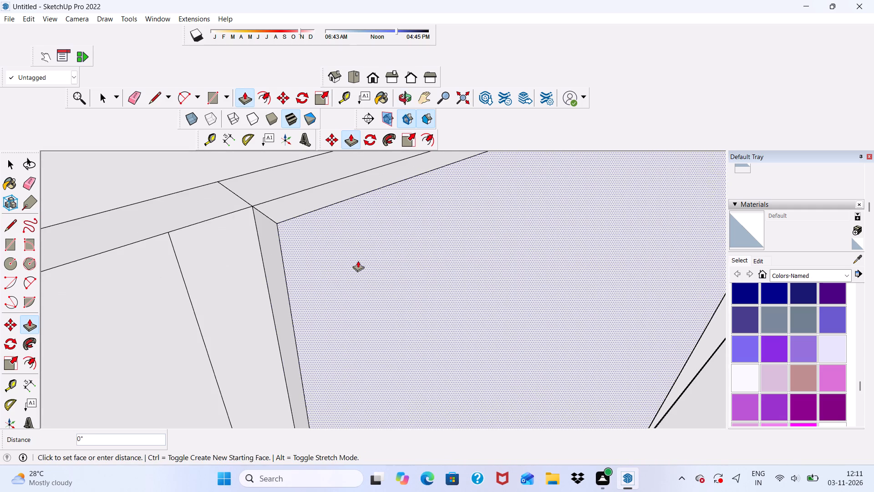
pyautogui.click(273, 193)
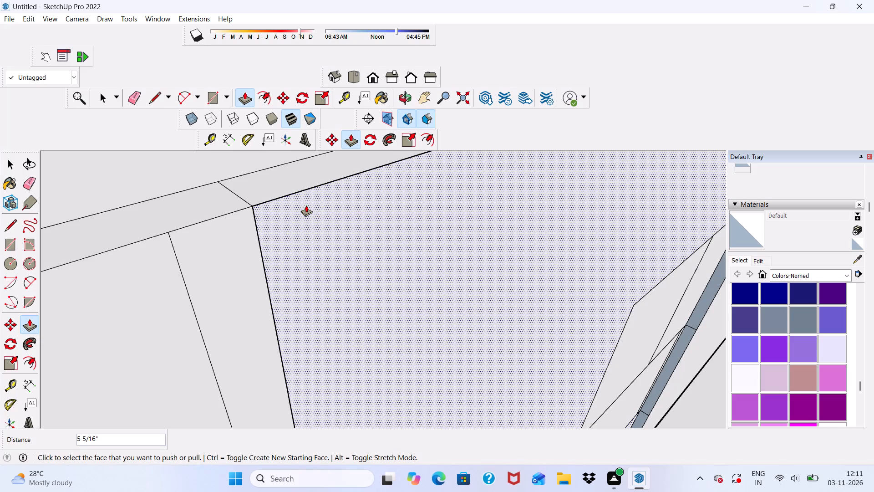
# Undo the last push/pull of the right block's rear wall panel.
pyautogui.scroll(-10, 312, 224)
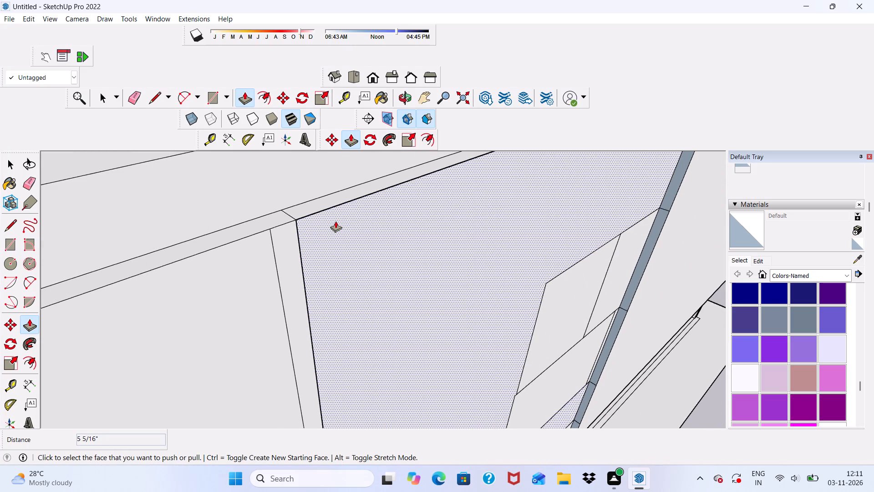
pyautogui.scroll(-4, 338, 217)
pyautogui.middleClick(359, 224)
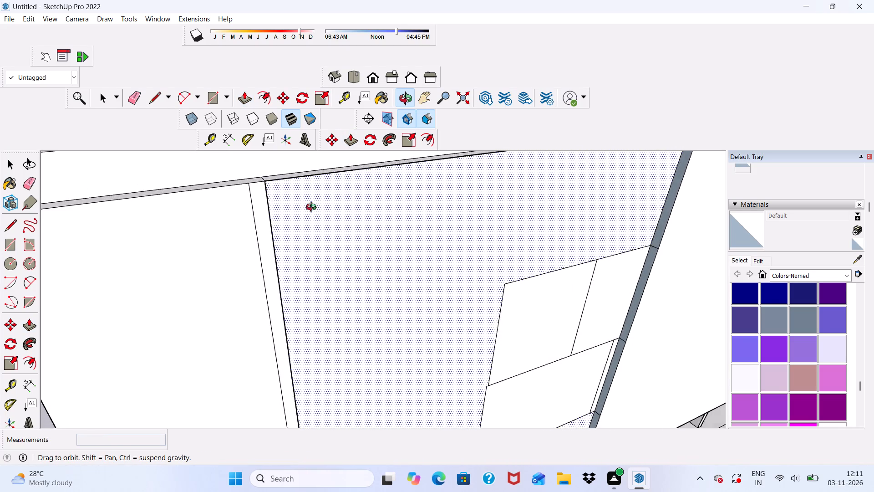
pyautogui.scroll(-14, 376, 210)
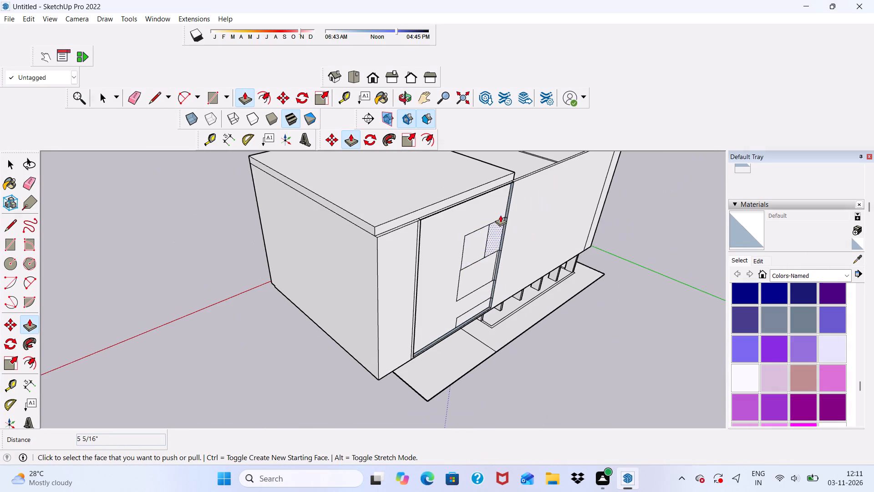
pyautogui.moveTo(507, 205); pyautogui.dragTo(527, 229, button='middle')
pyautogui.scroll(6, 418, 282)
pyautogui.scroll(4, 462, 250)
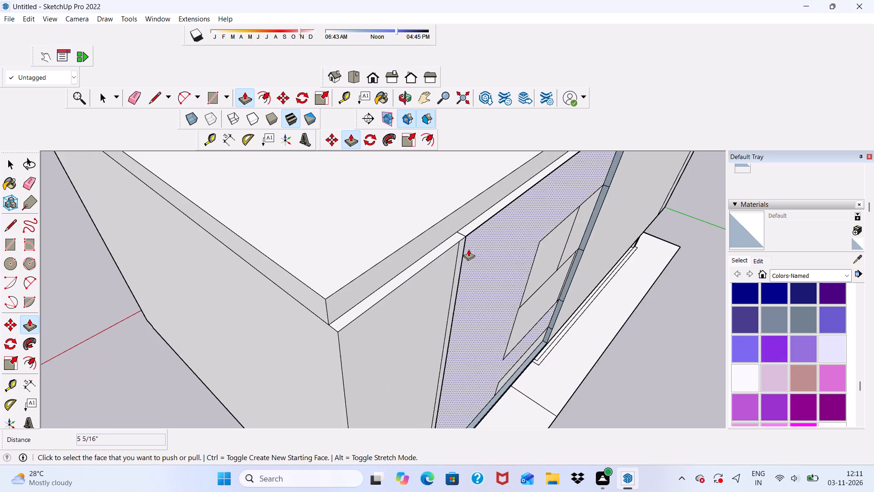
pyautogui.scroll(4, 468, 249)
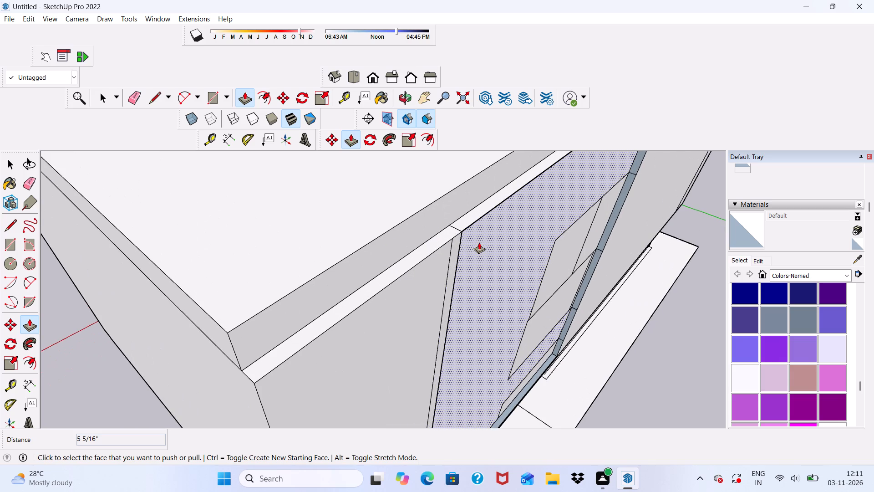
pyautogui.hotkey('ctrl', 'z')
# Push/Pull the outer section of the right block's rear wall outward by 5 5/16" to align with the projecting panel.
pyautogui.click(413, 281)
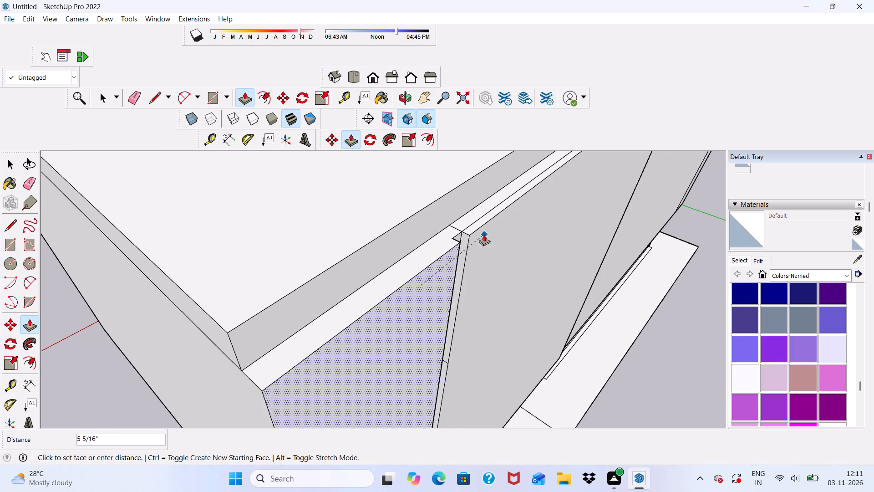
pyautogui.scroll(1, 475, 236)
pyautogui.click(468, 237)
# Push/Pull the narrow vertical strip between the rear wall's outer section and projecting panel outward by 5 5/16" until flush.
pyautogui.scroll(-1, 464, 252)
pyautogui.moveTo(454, 252); pyautogui.dragTo(356, 260, button='middle')
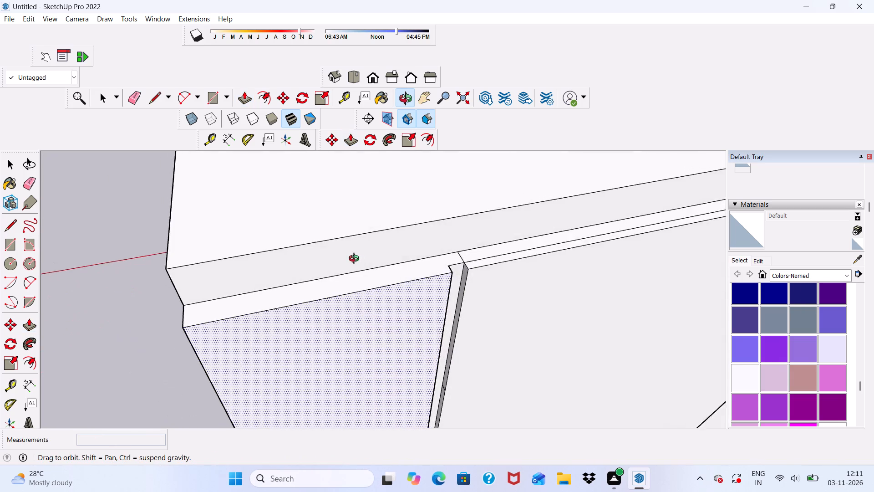
pyautogui.moveTo(356, 260); pyautogui.dragTo(333, 263, button='middle')
pyautogui.scroll(11, 457, 287)
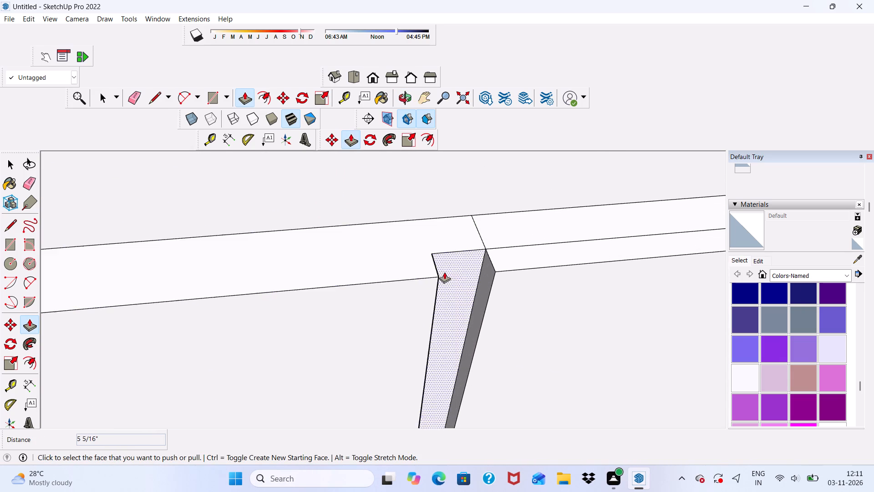
pyautogui.click(448, 271)
pyautogui.click(452, 274)
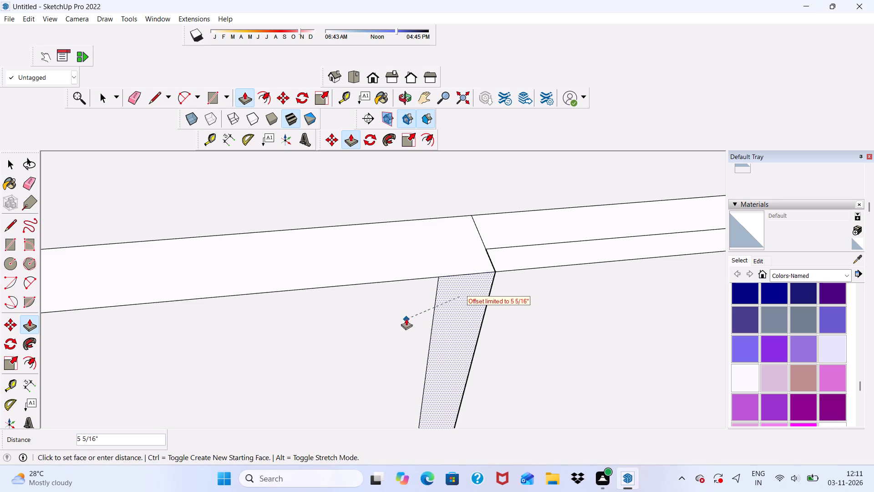
pyautogui.click(406, 315)
# Push/Pull the rear face of the right block's raised roof slab outward by 1' 2 5/16", flush with the rear wall.
pyautogui.scroll(-5, 431, 284)
pyautogui.moveTo(483, 304); pyautogui.dragTo(598, 242, button='middle')
pyautogui.scroll(-6, 545, 220)
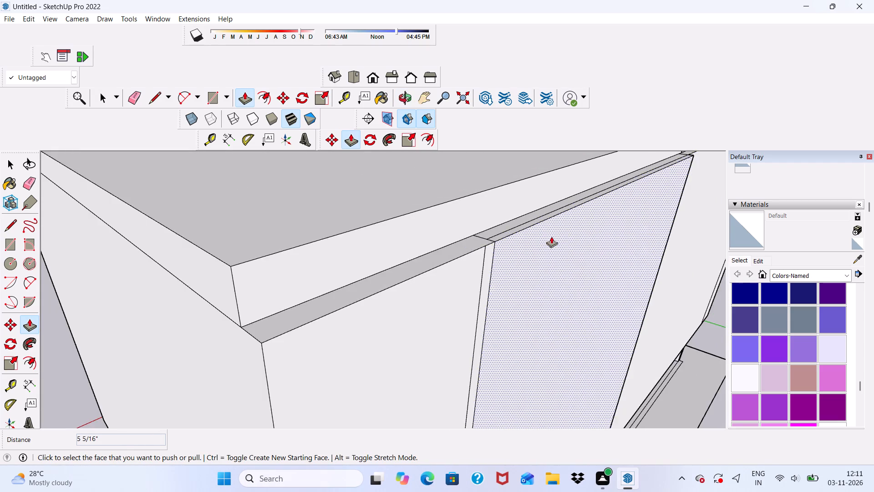
pyautogui.scroll(-10, 536, 241)
pyautogui.moveTo(454, 301); pyautogui.dragTo(751, 221, button='middle')
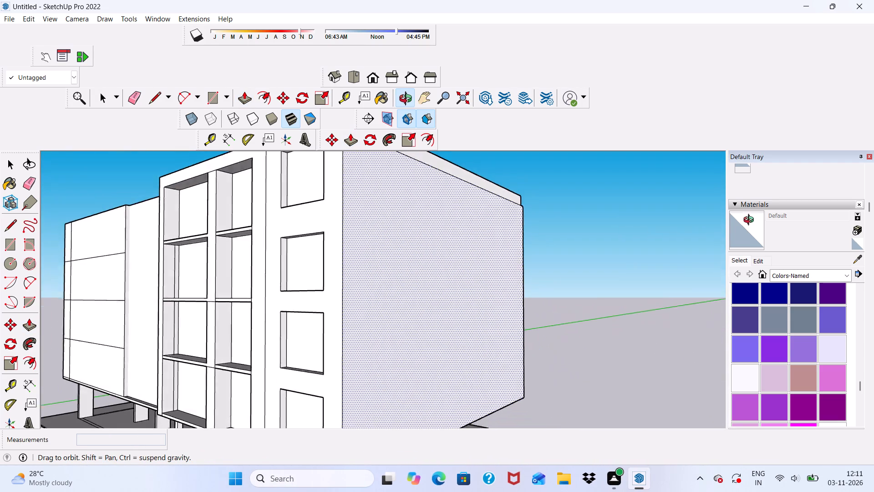
pyautogui.moveTo(751, 221); pyautogui.dragTo(404, 310, button='middle')
pyautogui.scroll(7, 396, 276)
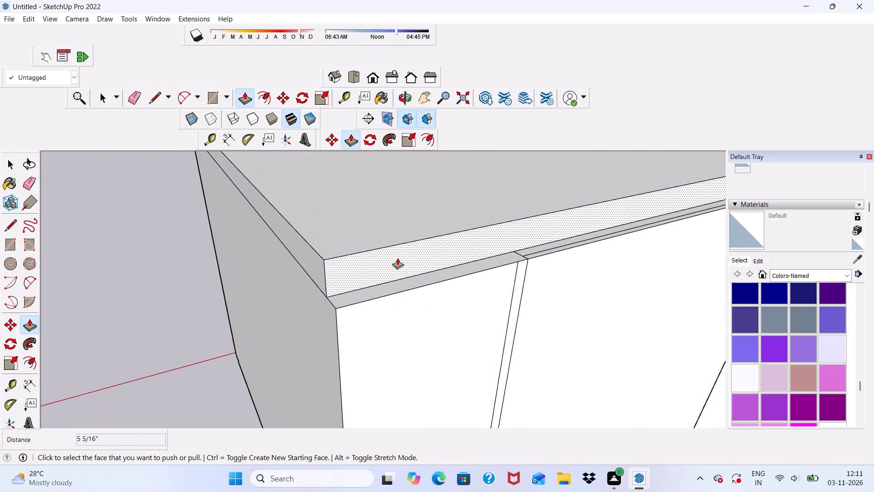
pyautogui.scroll(1, 397, 258)
pyautogui.click(397, 258)
pyautogui.click(335, 324)
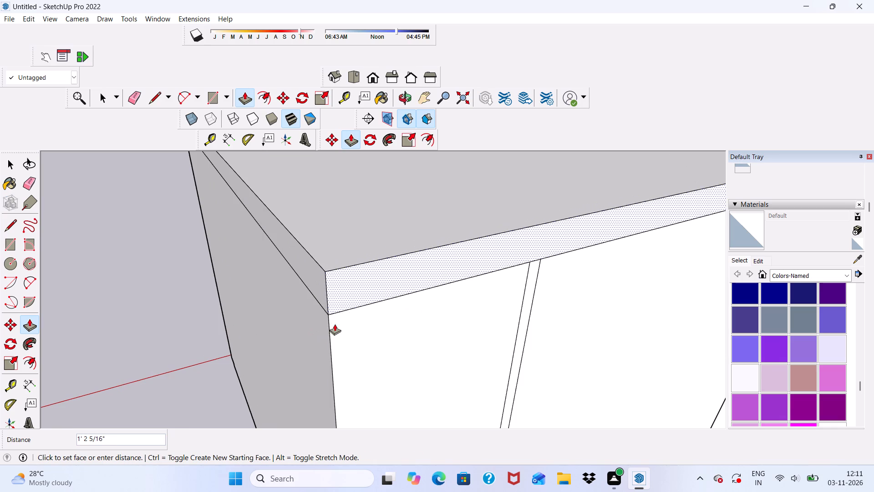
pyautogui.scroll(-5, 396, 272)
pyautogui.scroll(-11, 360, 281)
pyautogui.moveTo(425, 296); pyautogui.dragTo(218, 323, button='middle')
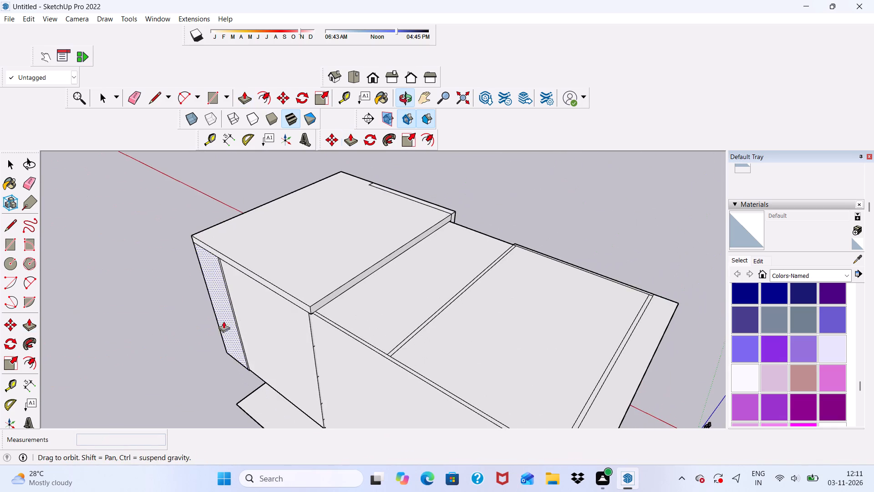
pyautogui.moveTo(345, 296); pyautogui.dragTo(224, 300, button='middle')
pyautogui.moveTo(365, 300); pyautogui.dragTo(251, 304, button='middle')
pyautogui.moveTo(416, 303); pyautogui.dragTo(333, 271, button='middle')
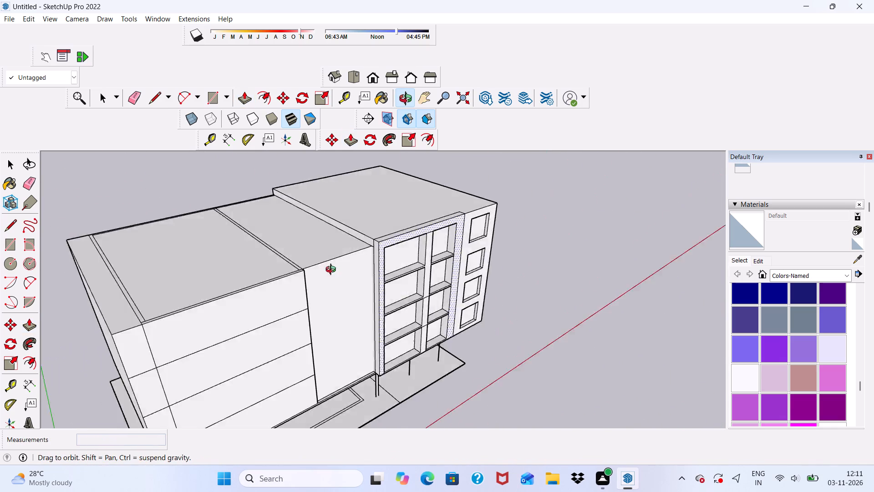
# Examine the building's front facade, roof and side from several angles, including the plain panel between the floor-lined wall and window block.
pyautogui.moveTo(333, 271); pyautogui.dragTo(327, 246, button='middle')
pyautogui.moveTo(367, 246); pyautogui.dragTo(279, 266, button='middle')
pyautogui.moveTo(416, 269); pyautogui.dragTo(288, 363, button='middle')
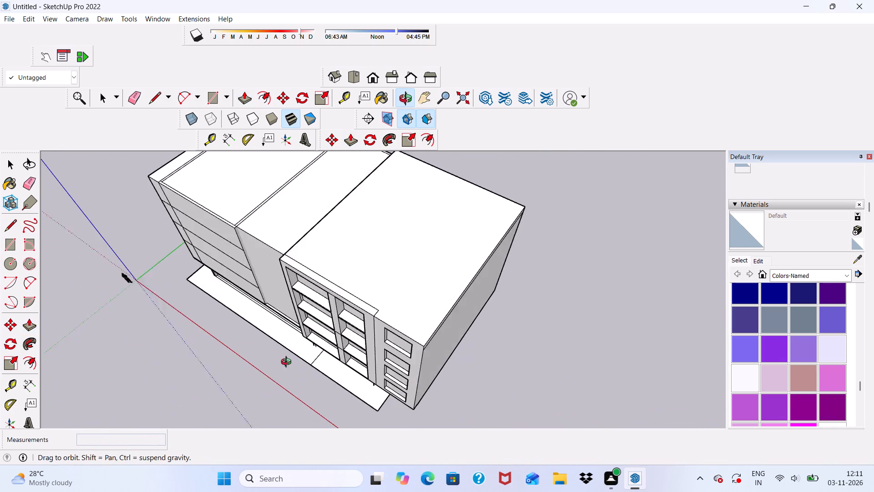
pyautogui.moveTo(288, 363); pyautogui.dragTo(370, 220, button='middle')
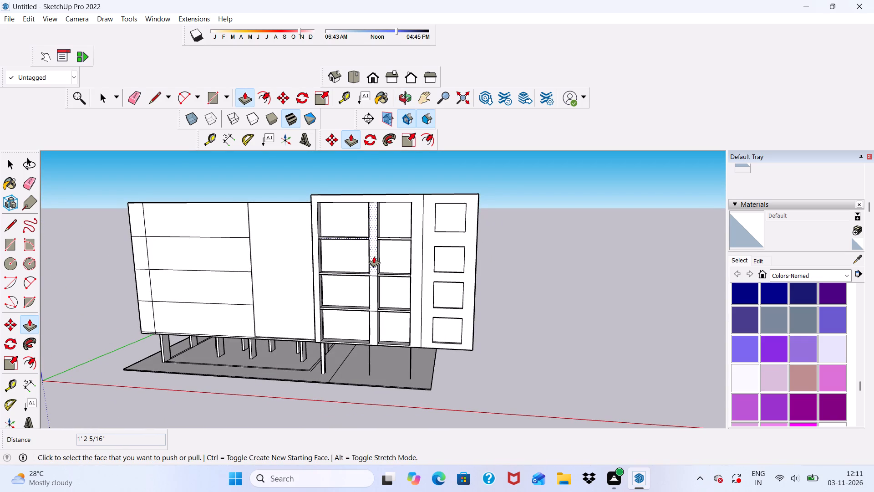
pyautogui.scroll(-4, 424, 261)
pyautogui.moveTo(434, 263); pyautogui.dragTo(351, 370, button='middle')
pyautogui.moveTo(382, 307); pyautogui.dragTo(485, 179, button='middle')
pyautogui.moveTo(432, 253); pyautogui.dragTo(506, 247, button='middle')
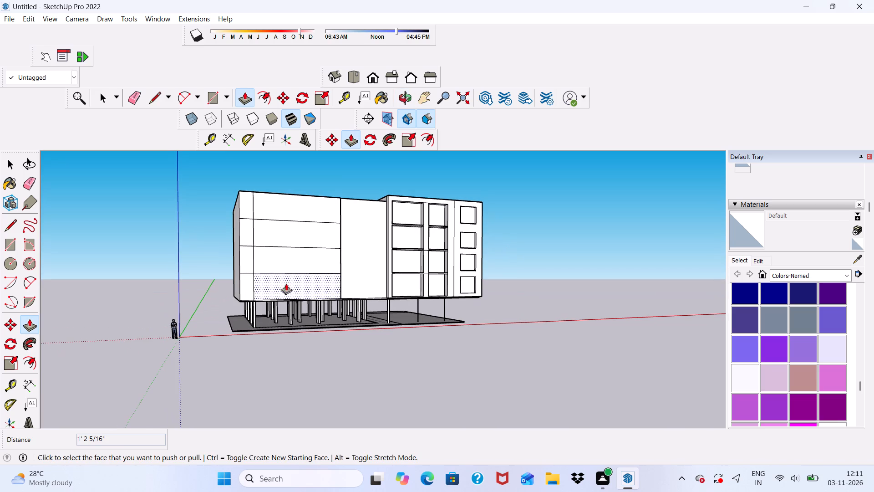
pyautogui.press('space')
pyautogui.scroll(5, 243, 200)
pyautogui.scroll(-2, 250, 212)
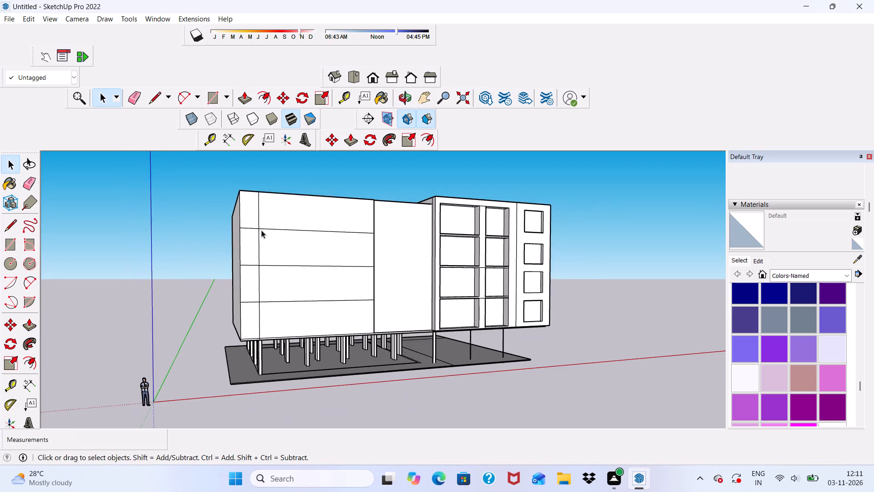
pyautogui.moveTo(262, 231); pyautogui.dragTo(320, 282, button='middle')
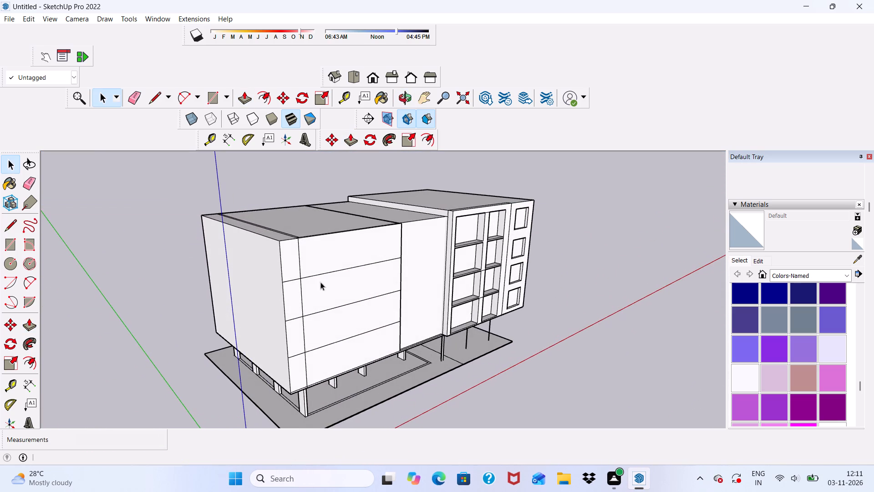
pyautogui.scroll(4, 380, 252)
pyautogui.scroll(-1, 377, 247)
pyautogui.scroll(1, 263, 118)
pyautogui.scroll(-1, 263, 115)
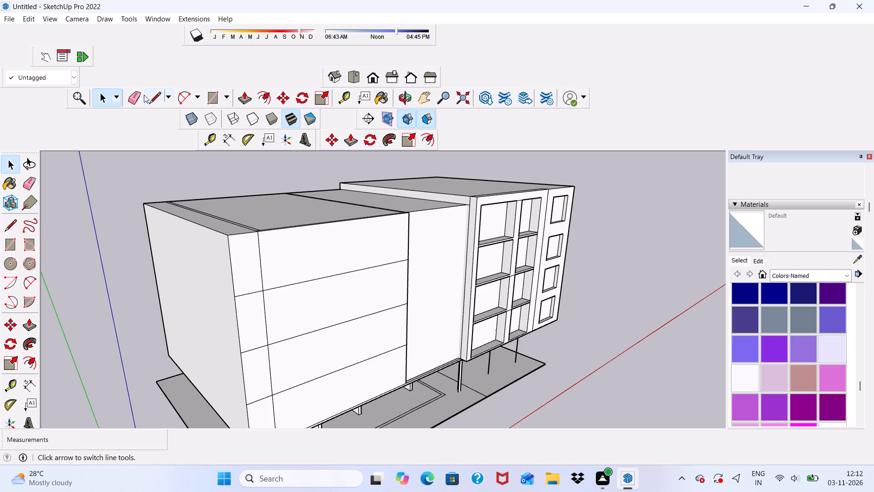
pyautogui.scroll(-4, 145, 100)
pyautogui.moveTo(179, 139); pyautogui.dragTo(104, 175, button='middle')
pyautogui.moveTo(240, 233); pyautogui.dragTo(171, 253, button='middle')
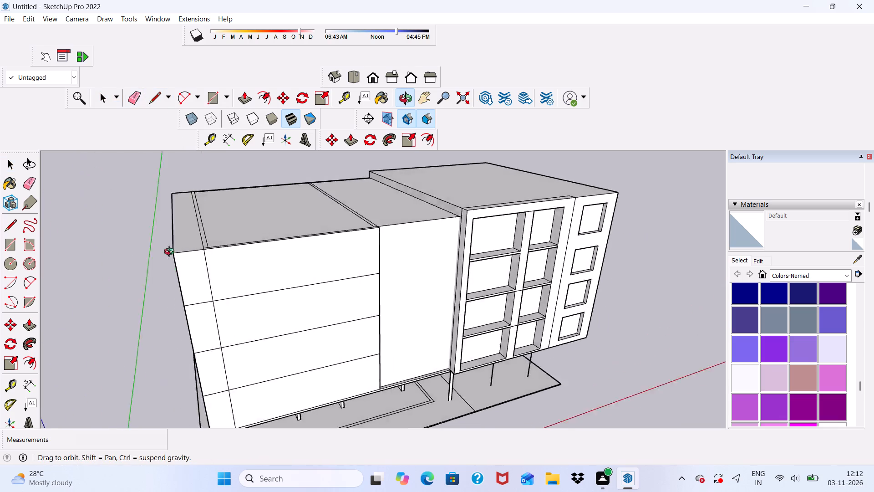
pyautogui.moveTo(171, 253); pyautogui.dragTo(125, 247, button='middle')
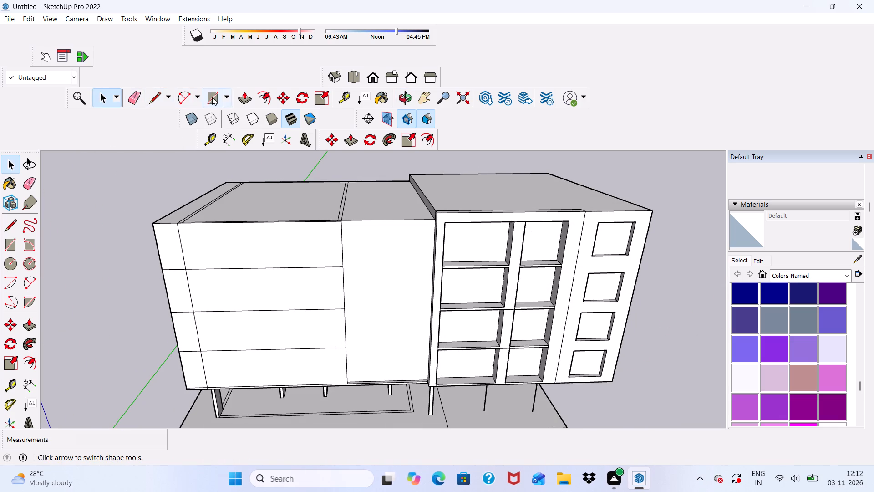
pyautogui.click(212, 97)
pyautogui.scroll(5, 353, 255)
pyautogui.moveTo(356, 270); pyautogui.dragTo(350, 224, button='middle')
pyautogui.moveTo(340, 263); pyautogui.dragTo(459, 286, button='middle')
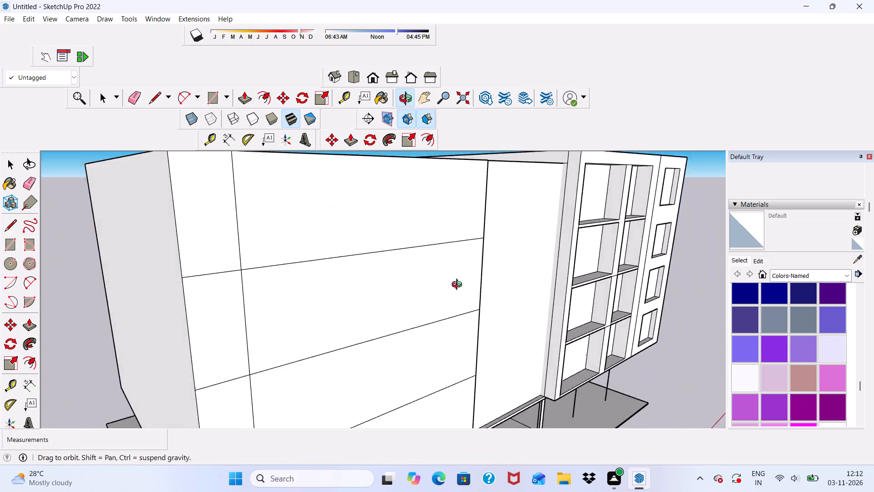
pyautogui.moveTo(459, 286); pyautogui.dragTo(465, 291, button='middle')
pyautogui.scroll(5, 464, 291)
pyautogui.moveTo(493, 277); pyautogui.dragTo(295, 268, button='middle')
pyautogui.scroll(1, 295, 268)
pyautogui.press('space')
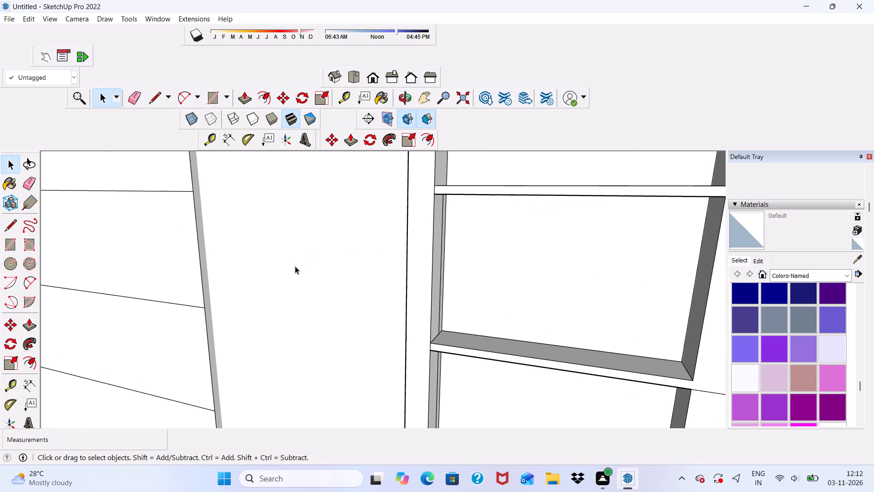
# Push/Pull the plain facade panel beside the window block outward by 9", flush with the adjoining floor-lined wall.
pyautogui.click(295, 266)
pyautogui.scroll(-5, 294, 265)
pyautogui.moveTo(303, 268); pyautogui.dragTo(430, 261, button='middle')
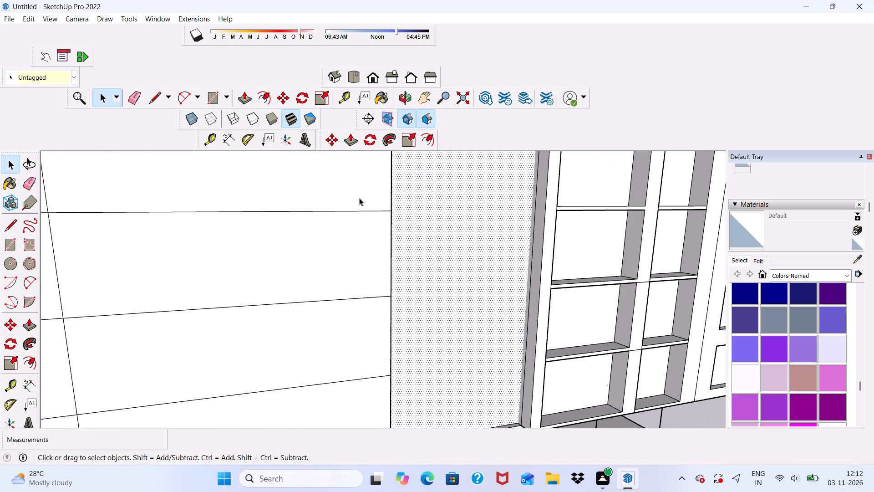
pyautogui.click(243, 93)
pyautogui.click(406, 253)
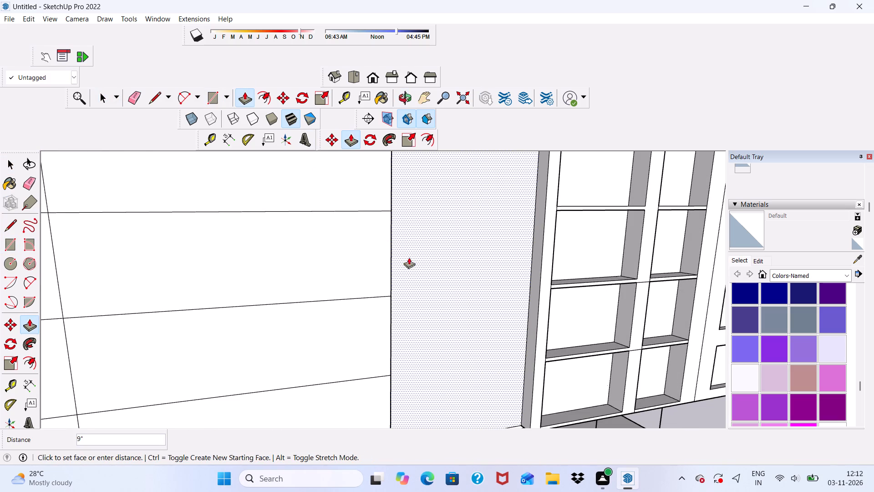
pyautogui.click(387, 278)
pyautogui.scroll(-6, 401, 225)
pyautogui.moveTo(424, 254); pyautogui.dragTo(382, 334, button='middle')
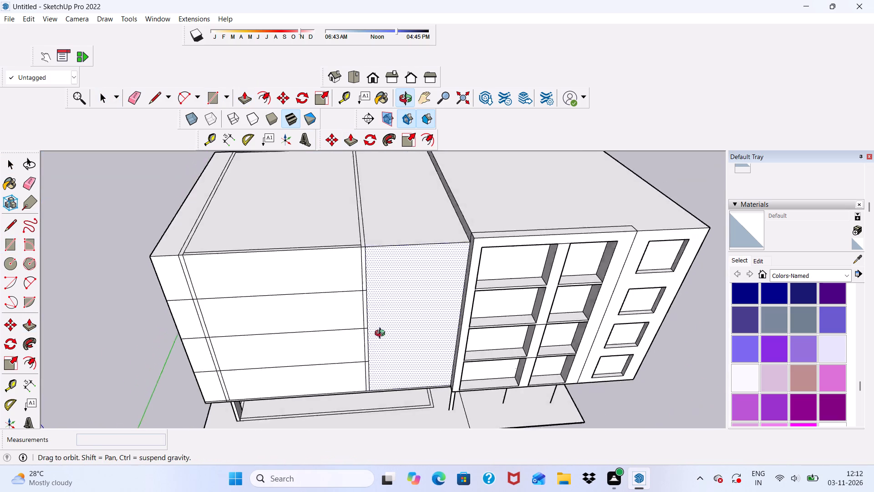
pyautogui.moveTo(382, 334); pyautogui.dragTo(381, 230, button='middle')
pyautogui.scroll(4, 381, 229)
pyautogui.press('space')
pyautogui.scroll(-9, 370, 250)
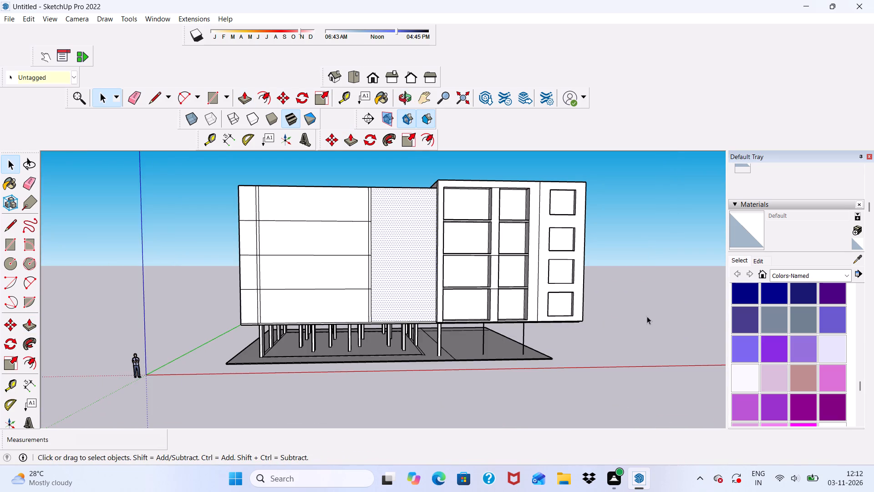
pyautogui.click(642, 321)
# Erase the redundant vertical edge segments and short floor-line stubs at the joint between the floor-lined wall and the plain panel.
pyautogui.scroll(9, 348, 266)
pyautogui.moveTo(389, 245); pyautogui.dragTo(380, 342, button='middle')
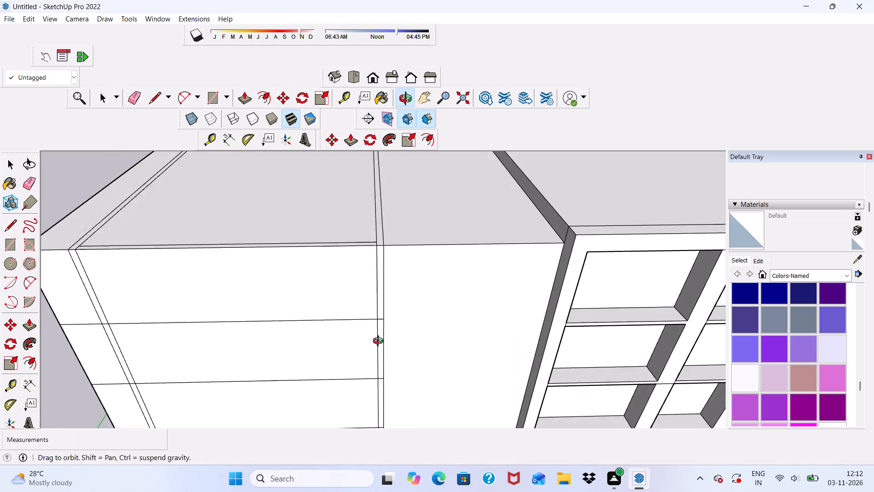
pyautogui.moveTo(380, 342); pyautogui.dragTo(378, 343, button='middle')
pyautogui.scroll(1, 384, 315)
pyautogui.scroll(-5, 386, 299)
pyautogui.moveTo(386, 308); pyautogui.dragTo(386, 291, button='middle')
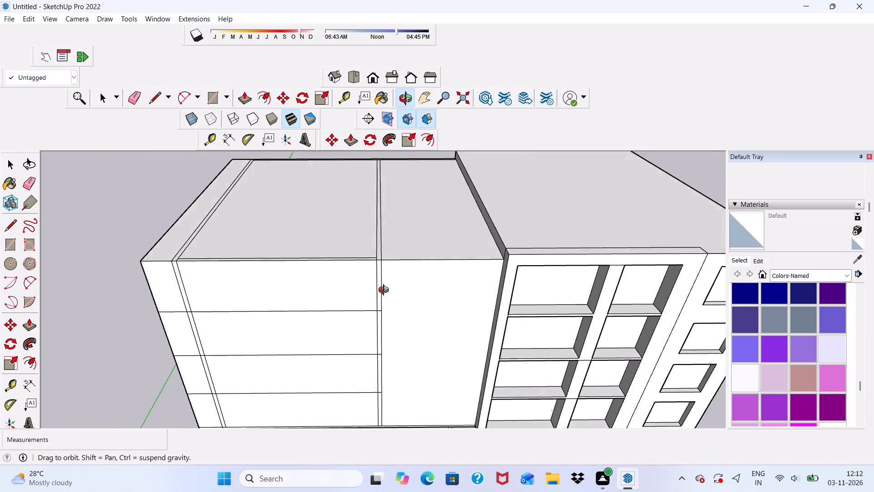
pyautogui.moveTo(386, 291); pyautogui.dragTo(381, 232, button='middle')
pyautogui.scroll(3, 381, 232)
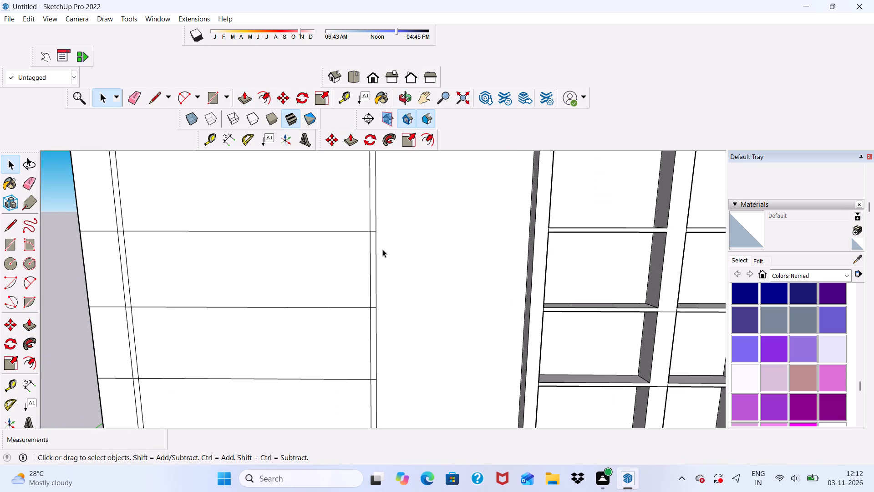
pyautogui.scroll(-6, 382, 255)
pyautogui.click(132, 97)
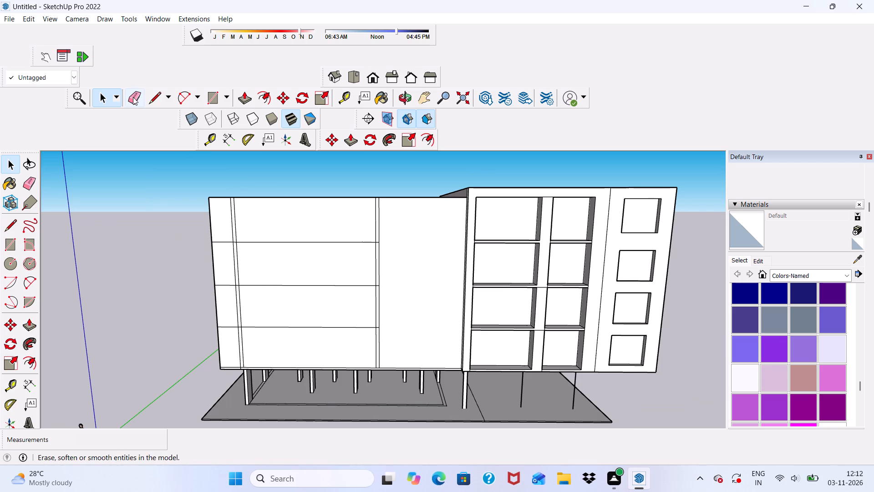
pyautogui.scroll(10, 381, 245)
pyautogui.click(377, 221)
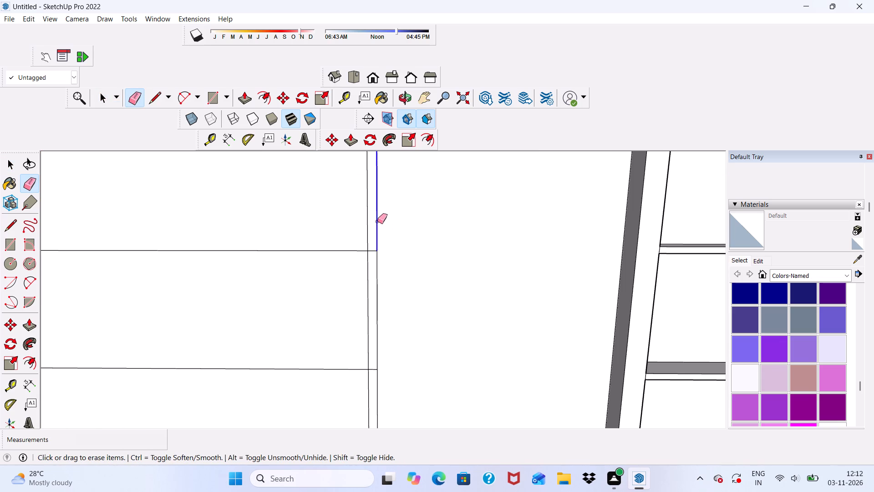
pyautogui.moveTo(375, 250); pyautogui.dragTo(376, 259)
pyautogui.scroll(-6, 378, 223)
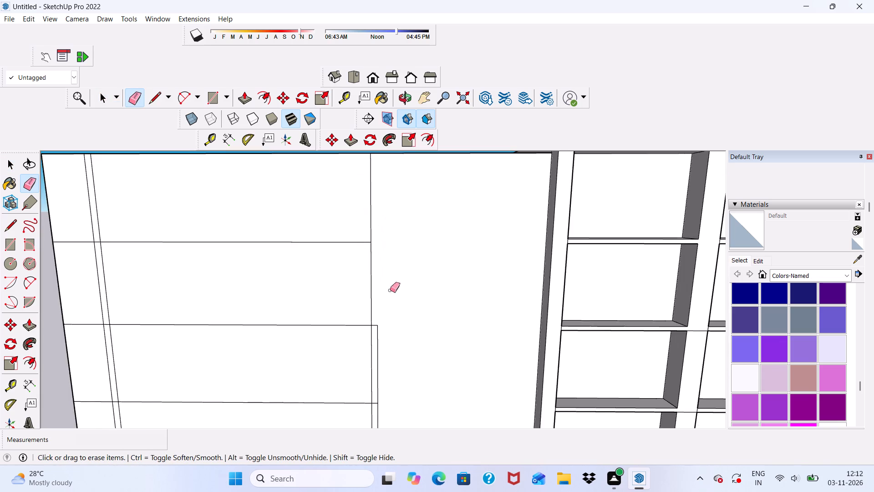
pyautogui.scroll(7, 390, 304)
pyautogui.scroll(-1, 369, 285)
pyautogui.scroll(2, 366, 318)
pyautogui.moveTo(360, 312); pyautogui.dragTo(366, 331)
pyautogui.scroll(-6, 381, 249)
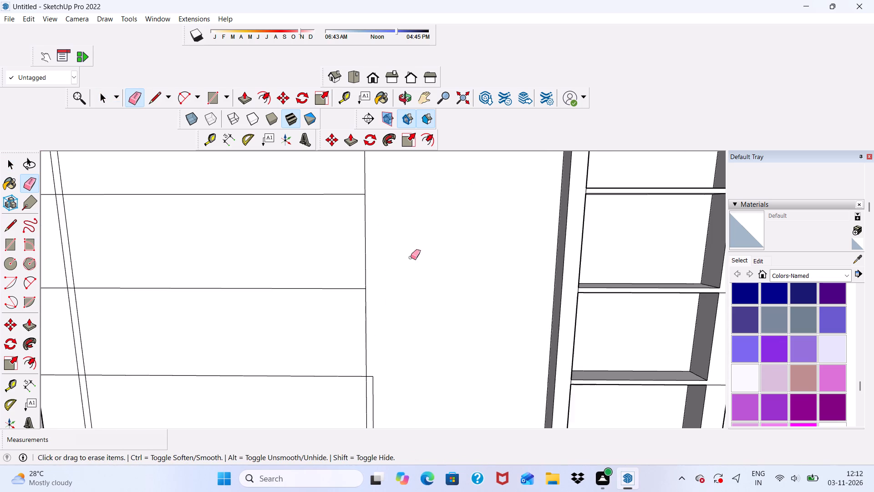
pyautogui.scroll(-7, 411, 257)
pyautogui.scroll(7, 408, 332)
pyautogui.click(379, 313)
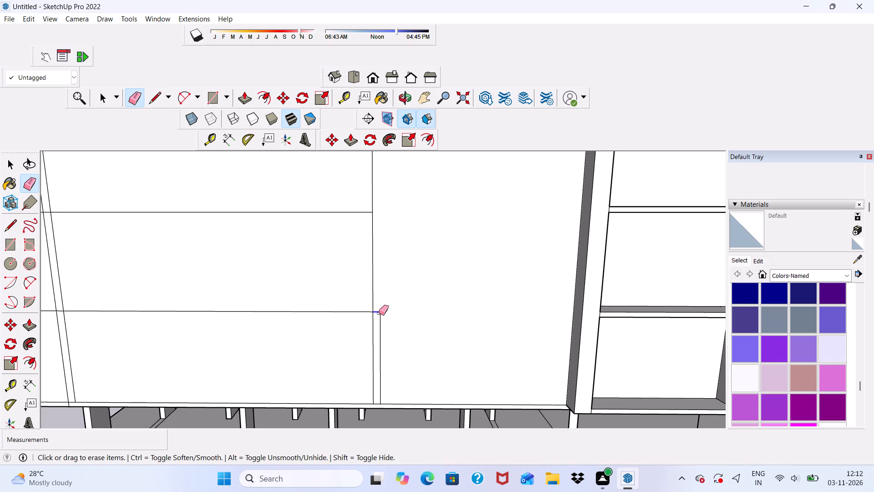
pyautogui.moveTo(379, 310); pyautogui.dragTo(383, 328)
pyautogui.scroll(-14, 385, 292)
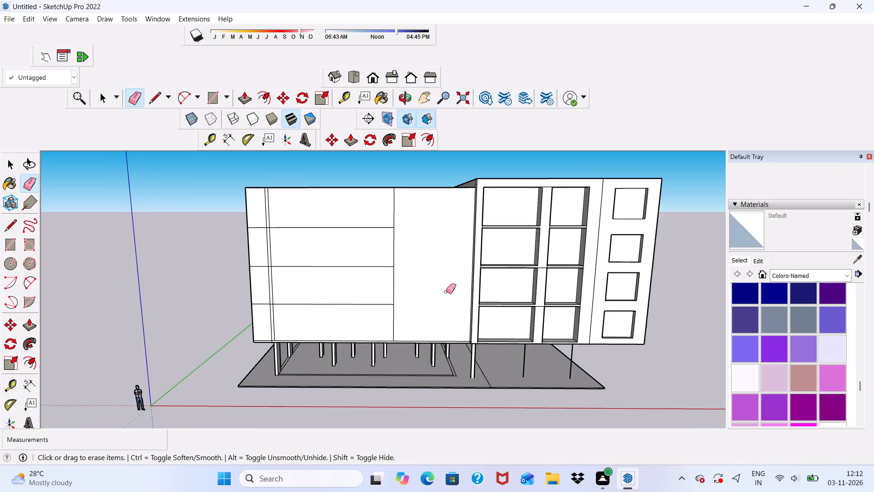
pyautogui.scroll(-4, 446, 292)
pyautogui.scroll(13, 462, 271)
pyautogui.press('space')
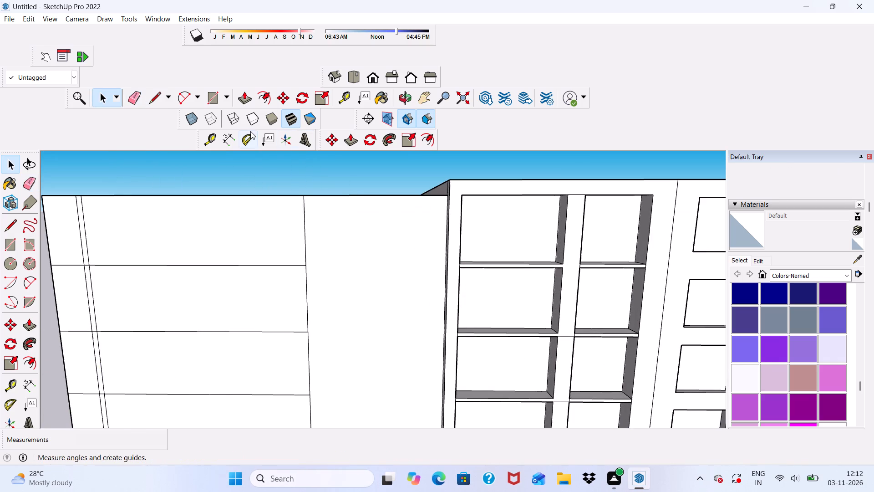
# Measure the width of the window frame's vertical border between the plain panel and the first column of recessed windows.
pyautogui.click(227, 136)
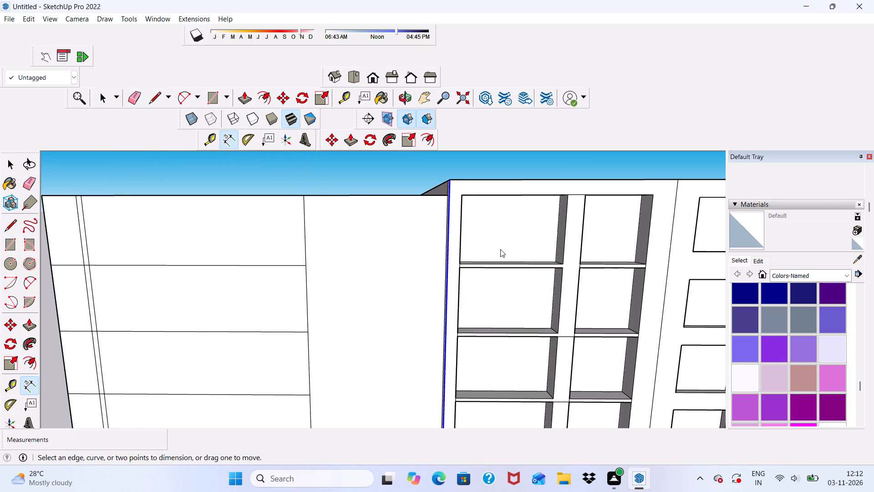
pyautogui.scroll(8, 432, 260)
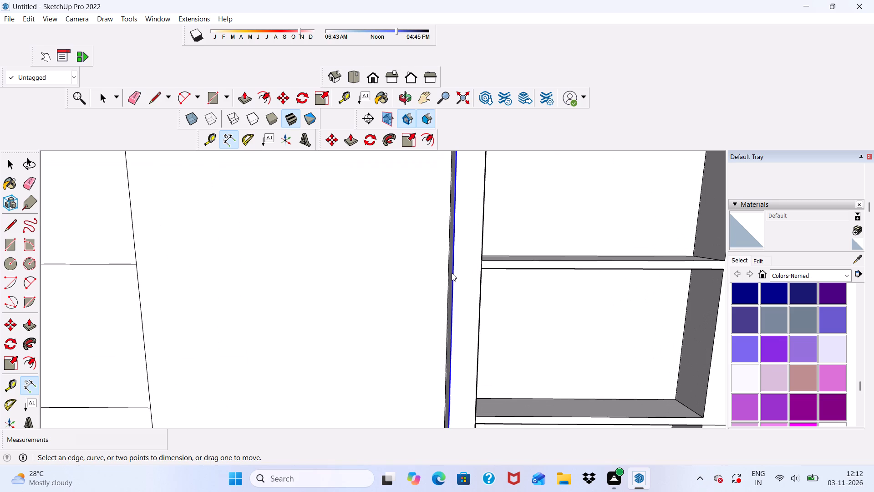
pyautogui.scroll(-1, 449, 278)
pyautogui.scroll(5, 464, 291)
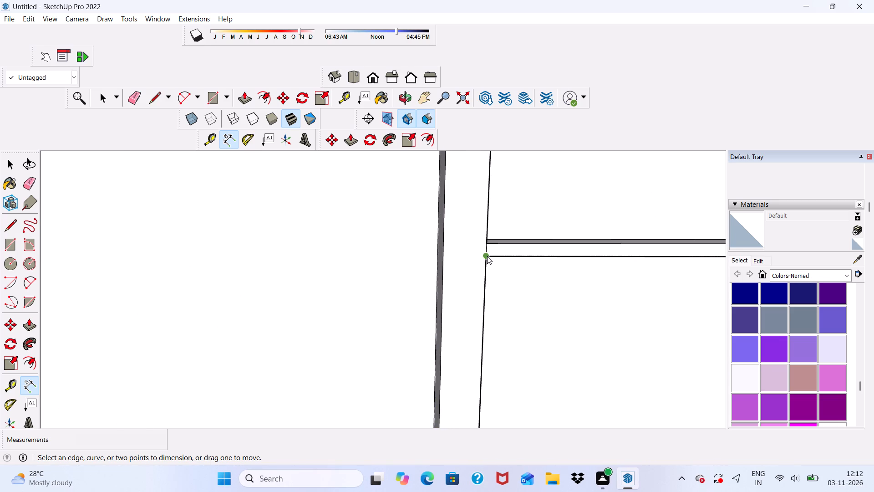
pyautogui.click(487, 256)
pyautogui.scroll(4, 441, 262)
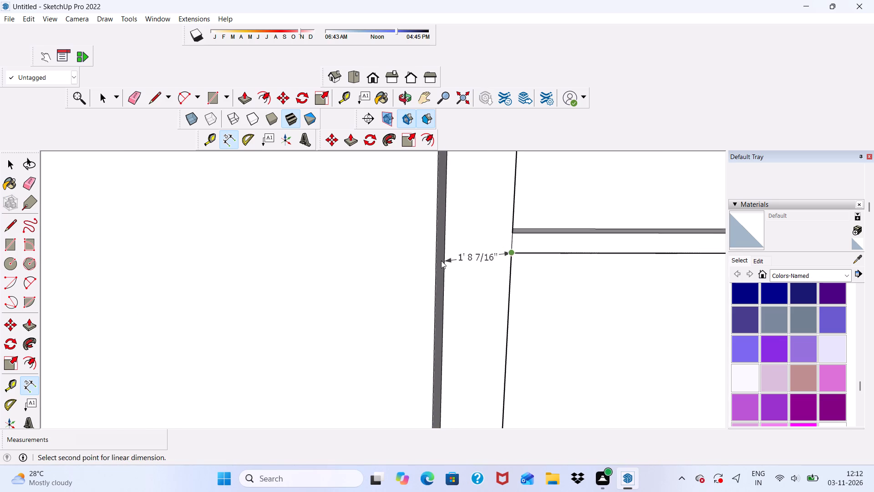
pyautogui.click(443, 256)
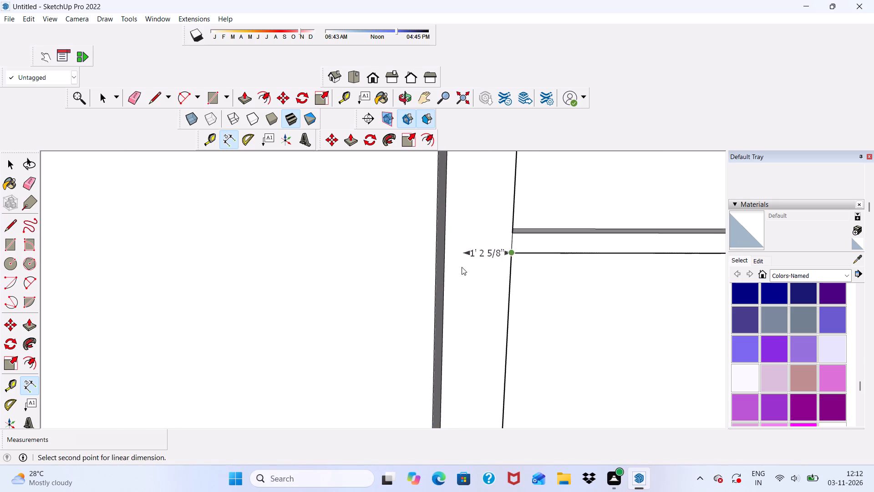
pyautogui.scroll(-3, 443, 290)
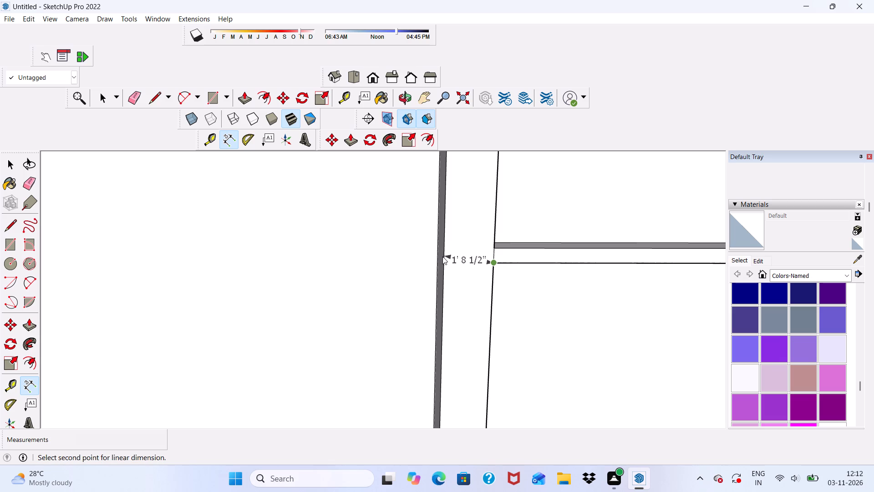
pyautogui.click(443, 257)
pyautogui.scroll(-3, 471, 266)
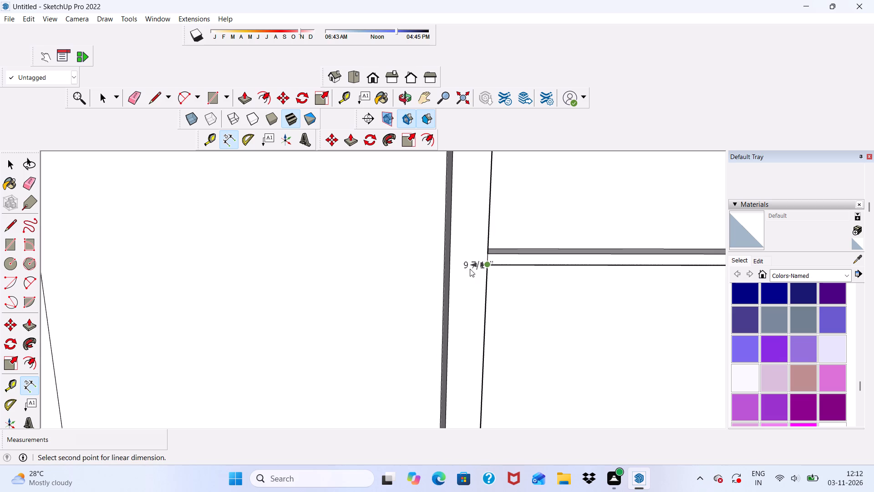
pyautogui.scroll(2, 450, 282)
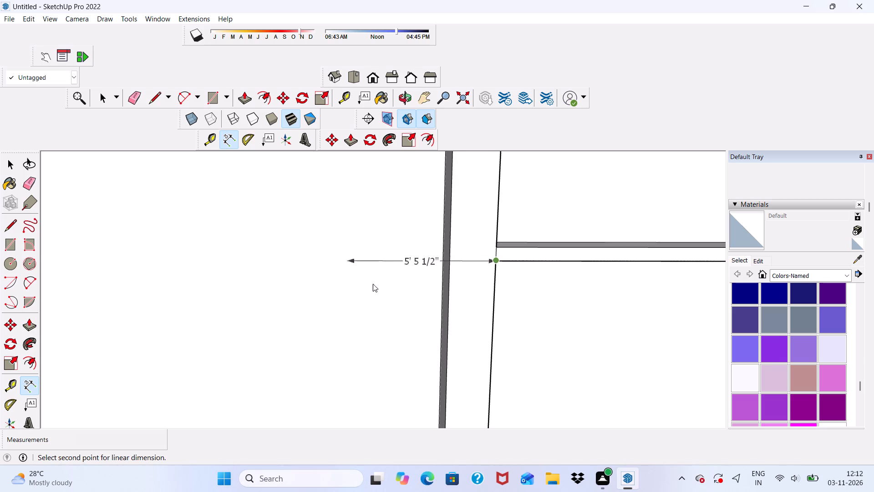
pyautogui.press('space')
pyautogui.scroll(-8, 380, 252)
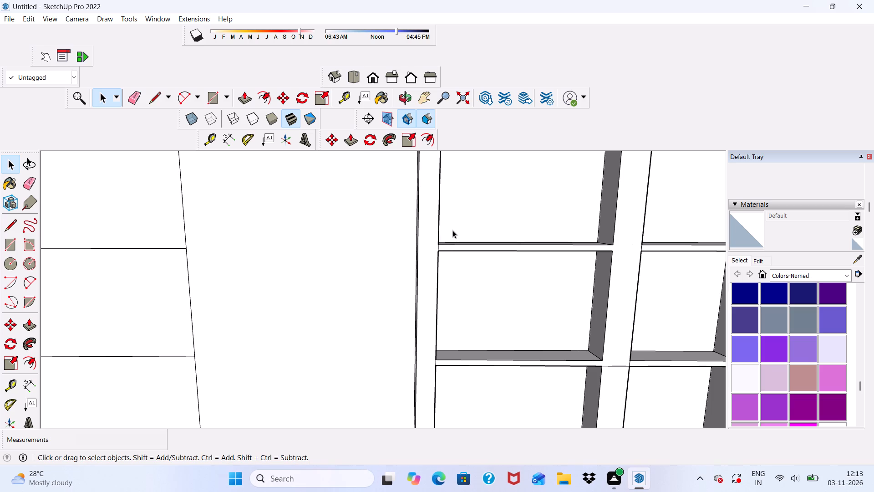
pyautogui.scroll(-5, 453, 231)
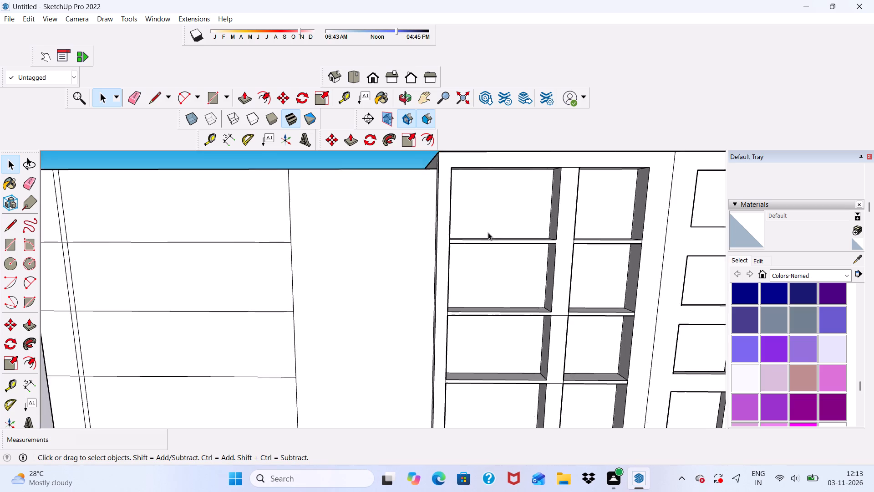
pyautogui.scroll(-4, 465, 241)
pyautogui.moveTo(383, 248); pyautogui.dragTo(441, 253, button='middle')
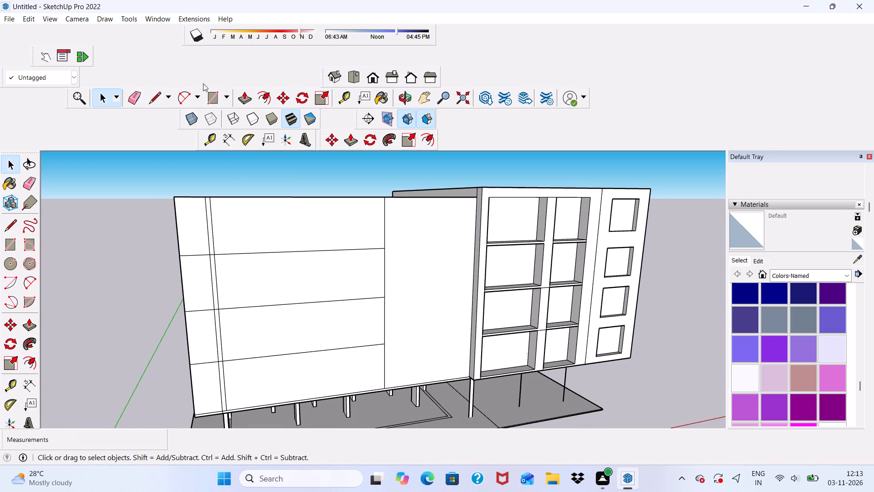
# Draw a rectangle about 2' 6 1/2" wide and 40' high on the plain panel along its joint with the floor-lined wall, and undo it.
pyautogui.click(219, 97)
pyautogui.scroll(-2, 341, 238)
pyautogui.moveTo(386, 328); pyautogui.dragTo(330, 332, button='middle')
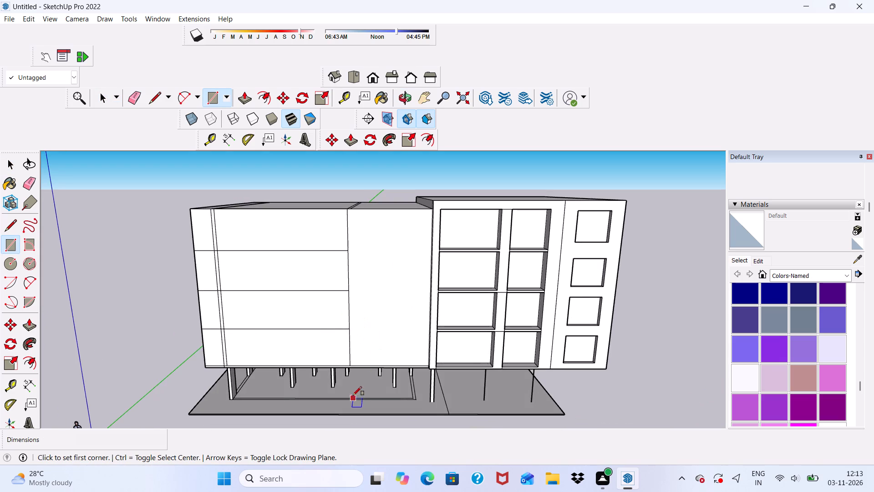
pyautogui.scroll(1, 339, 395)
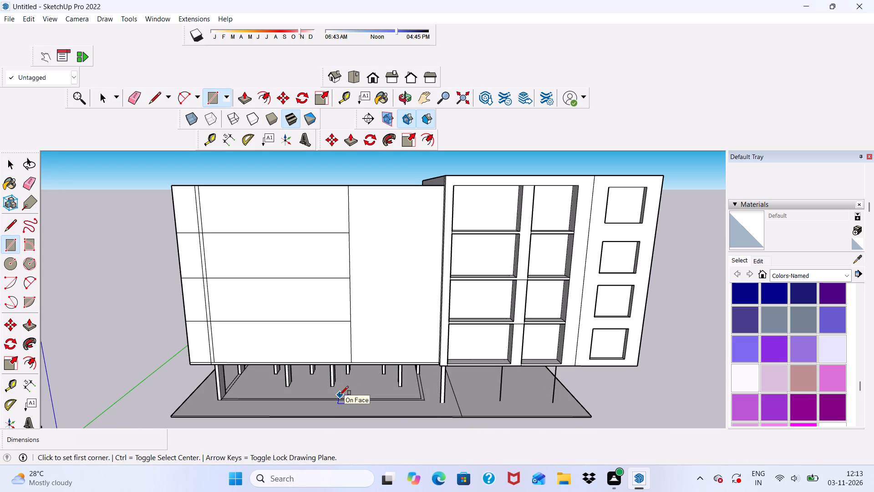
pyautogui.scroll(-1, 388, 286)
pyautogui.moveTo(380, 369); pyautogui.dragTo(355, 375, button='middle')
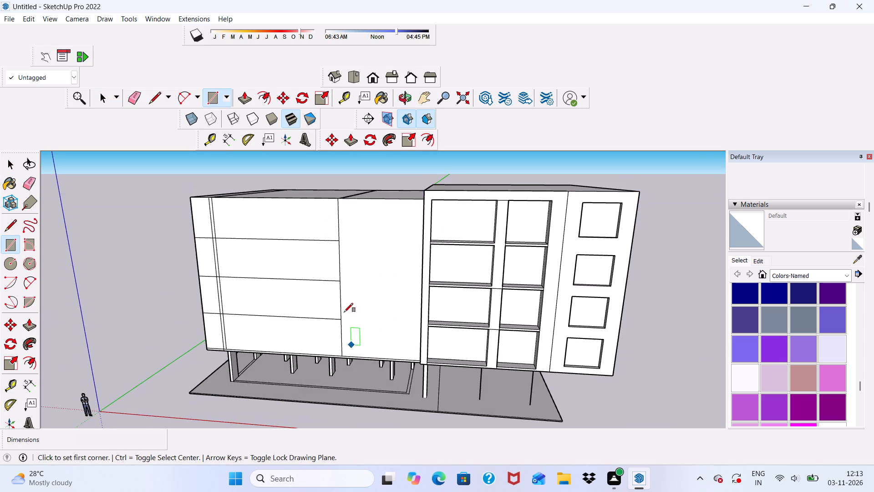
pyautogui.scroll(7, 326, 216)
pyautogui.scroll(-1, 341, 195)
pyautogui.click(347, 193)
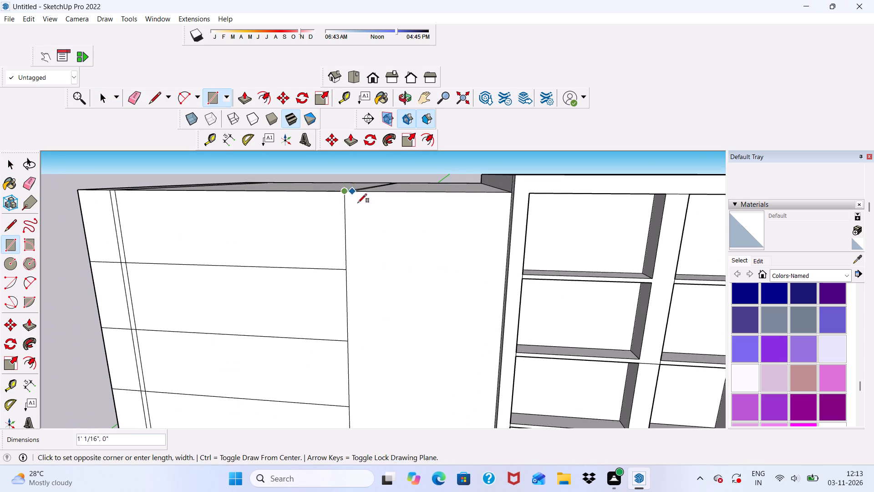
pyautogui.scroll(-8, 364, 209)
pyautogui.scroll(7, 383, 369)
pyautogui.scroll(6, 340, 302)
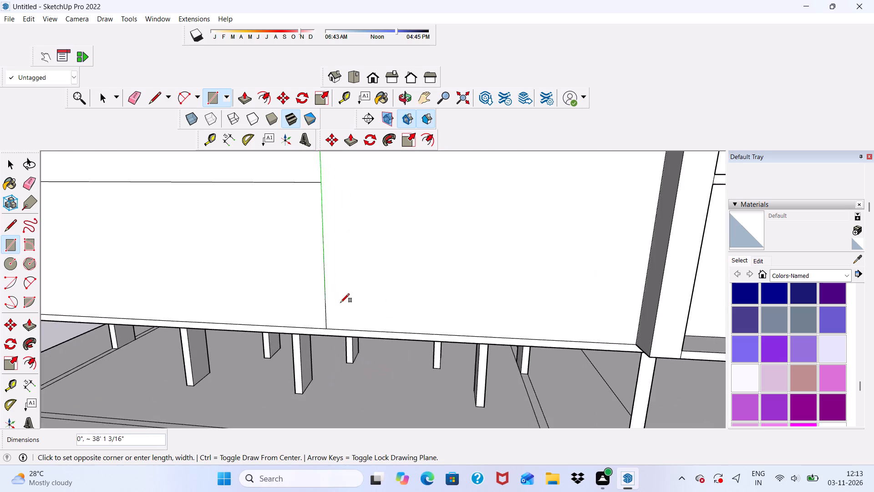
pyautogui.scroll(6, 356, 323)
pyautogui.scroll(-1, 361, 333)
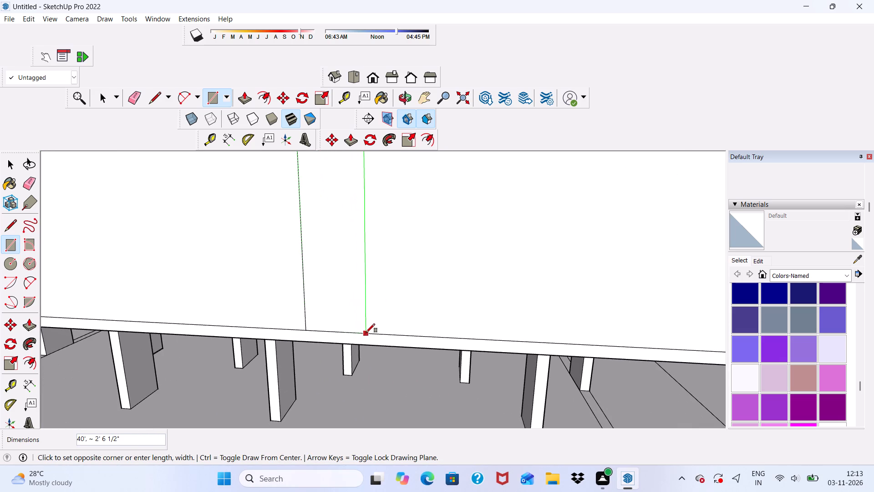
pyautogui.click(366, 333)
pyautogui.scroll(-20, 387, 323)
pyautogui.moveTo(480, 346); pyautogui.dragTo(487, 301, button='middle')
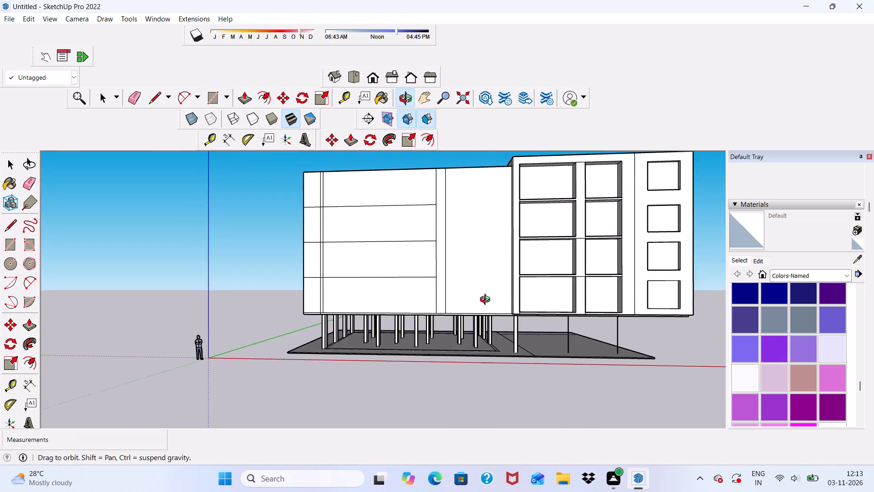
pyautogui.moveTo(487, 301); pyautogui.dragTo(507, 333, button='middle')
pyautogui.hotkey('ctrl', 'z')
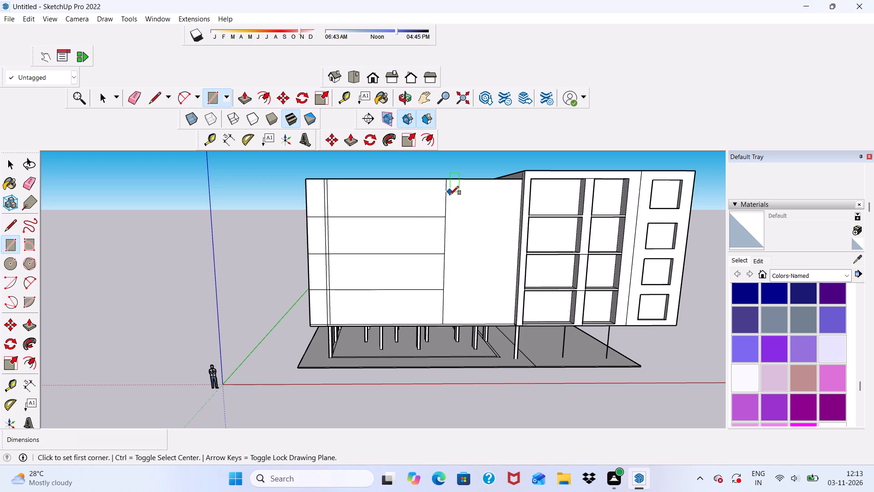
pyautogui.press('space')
# Erase the two closely spaced vertical lines near the outer end of the floor-lined wall, on all four floors.
pyautogui.click(132, 95)
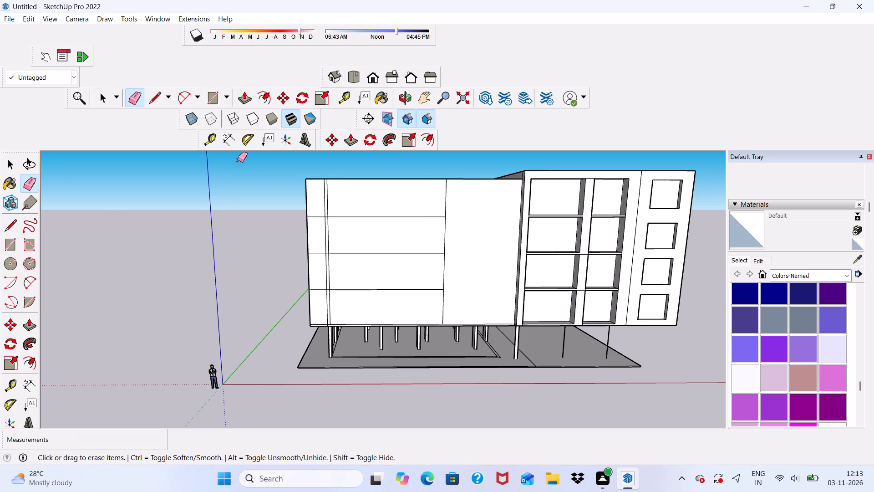
pyautogui.scroll(3, 322, 205)
pyautogui.moveTo(333, 188); pyautogui.dragTo(318, 202)
pyautogui.click(318, 202)
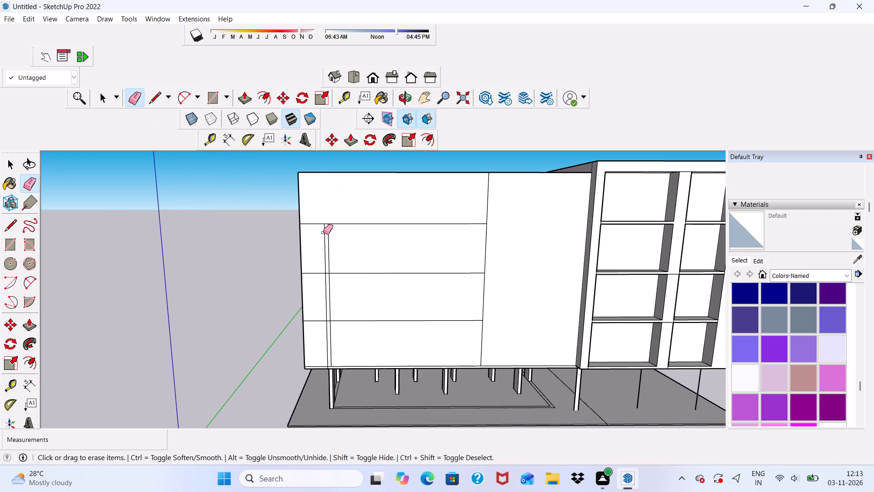
pyautogui.moveTo(322, 235); pyautogui.dragTo(332, 250)
pyautogui.moveTo(322, 305); pyautogui.dragTo(328, 304)
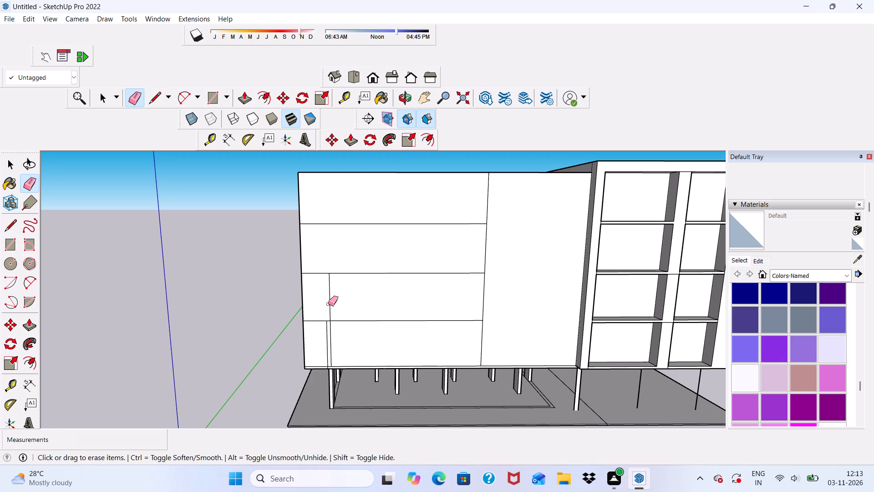
pyautogui.moveTo(325, 336); pyautogui.dragTo(334, 341)
pyautogui.moveTo(323, 299); pyautogui.dragTo(329, 288)
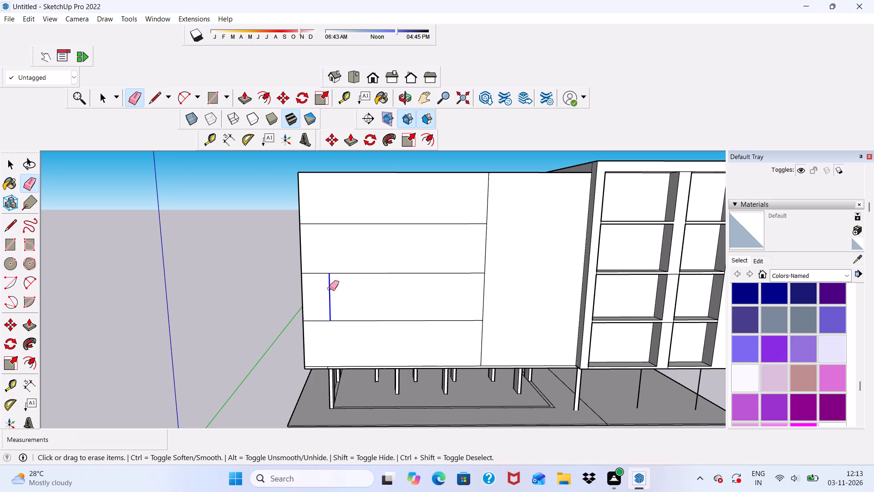
pyautogui.moveTo(329, 288); pyautogui.dragTo(329, 287)
pyautogui.click(329, 287)
pyautogui.scroll(-4, 290, 242)
pyautogui.press('space')
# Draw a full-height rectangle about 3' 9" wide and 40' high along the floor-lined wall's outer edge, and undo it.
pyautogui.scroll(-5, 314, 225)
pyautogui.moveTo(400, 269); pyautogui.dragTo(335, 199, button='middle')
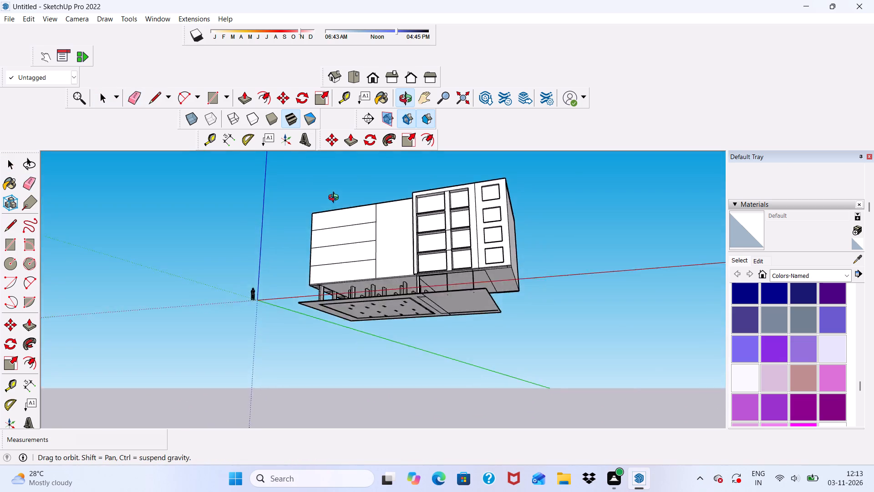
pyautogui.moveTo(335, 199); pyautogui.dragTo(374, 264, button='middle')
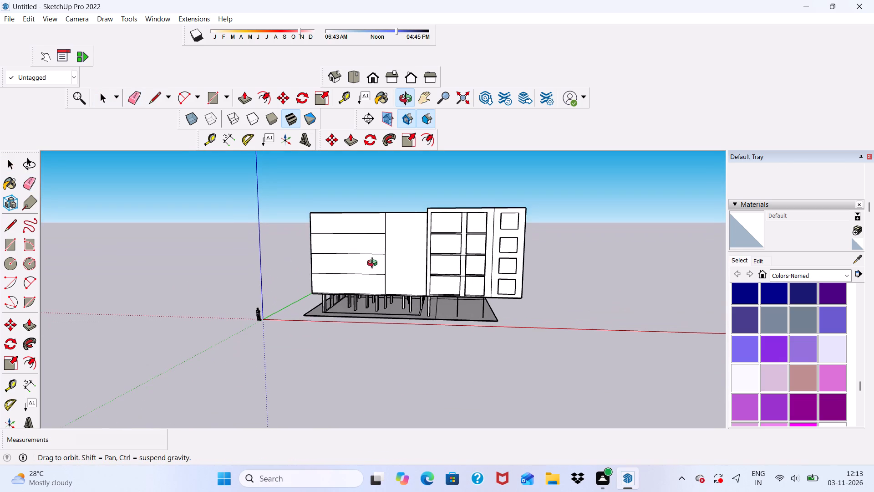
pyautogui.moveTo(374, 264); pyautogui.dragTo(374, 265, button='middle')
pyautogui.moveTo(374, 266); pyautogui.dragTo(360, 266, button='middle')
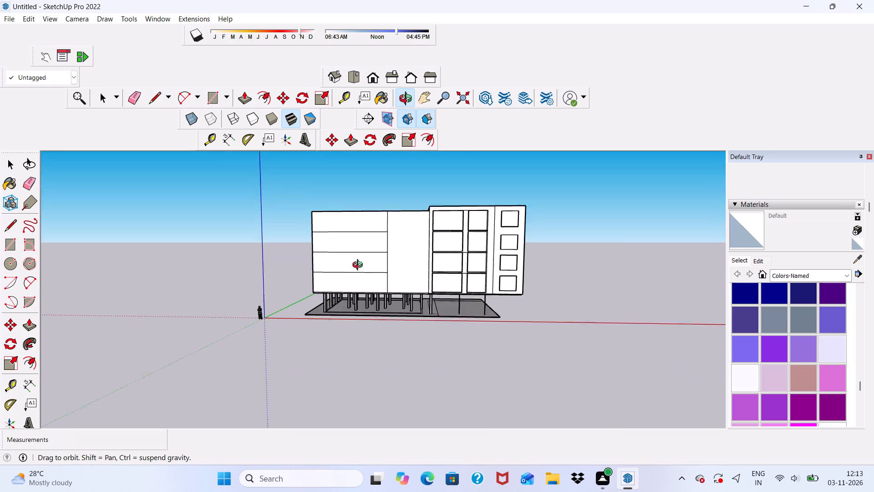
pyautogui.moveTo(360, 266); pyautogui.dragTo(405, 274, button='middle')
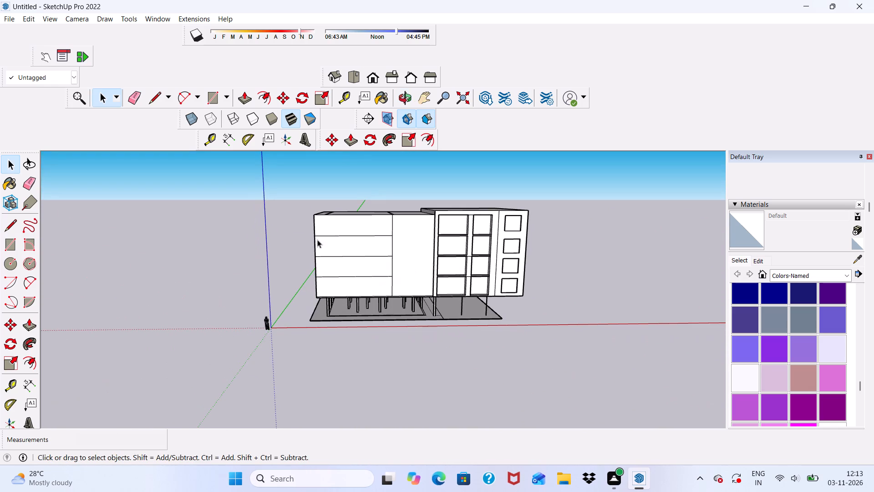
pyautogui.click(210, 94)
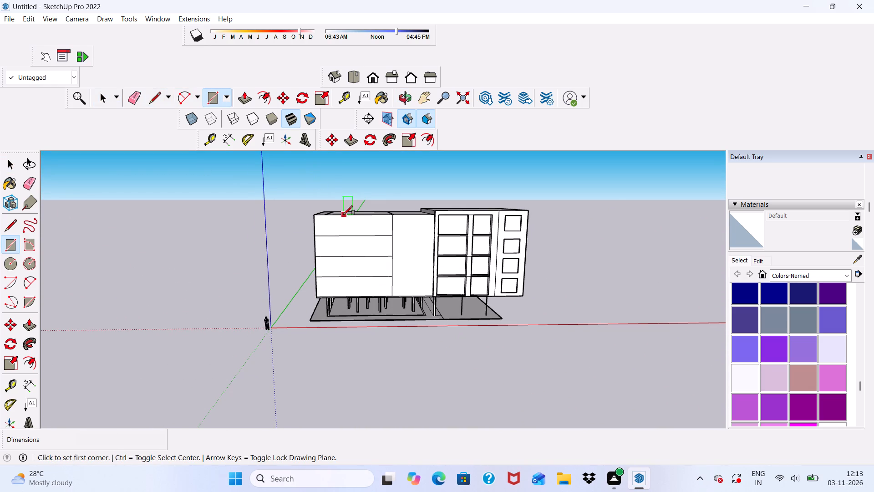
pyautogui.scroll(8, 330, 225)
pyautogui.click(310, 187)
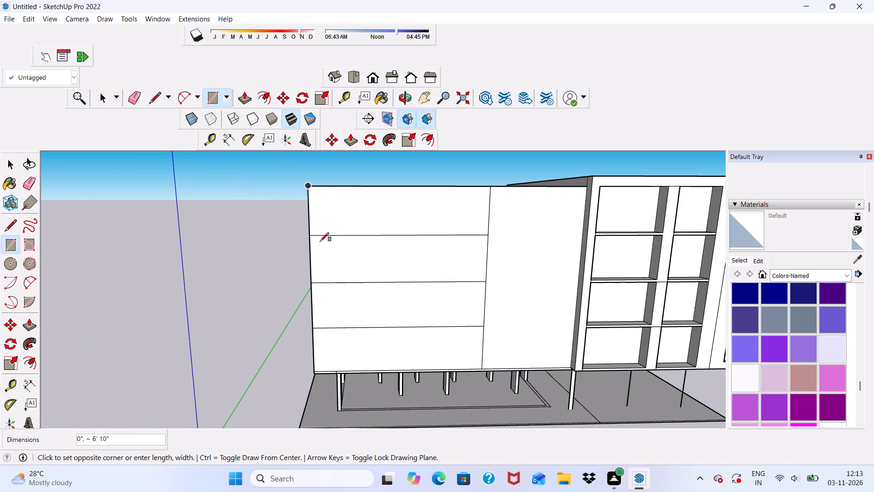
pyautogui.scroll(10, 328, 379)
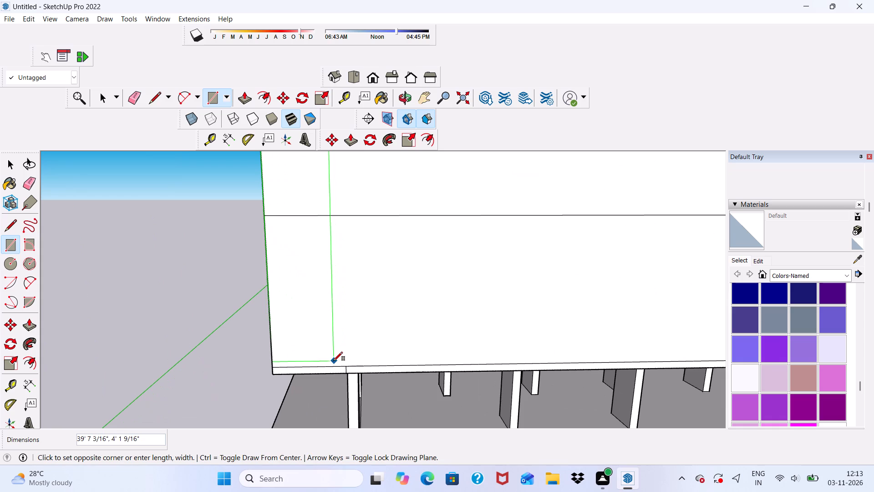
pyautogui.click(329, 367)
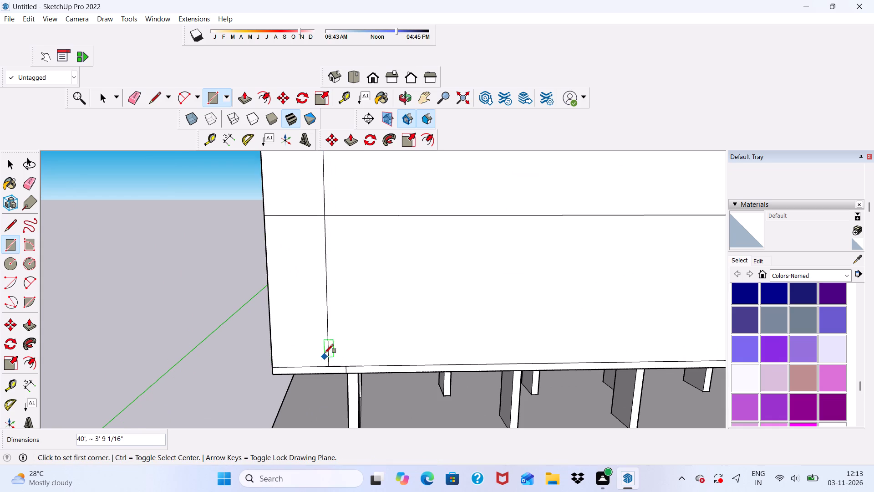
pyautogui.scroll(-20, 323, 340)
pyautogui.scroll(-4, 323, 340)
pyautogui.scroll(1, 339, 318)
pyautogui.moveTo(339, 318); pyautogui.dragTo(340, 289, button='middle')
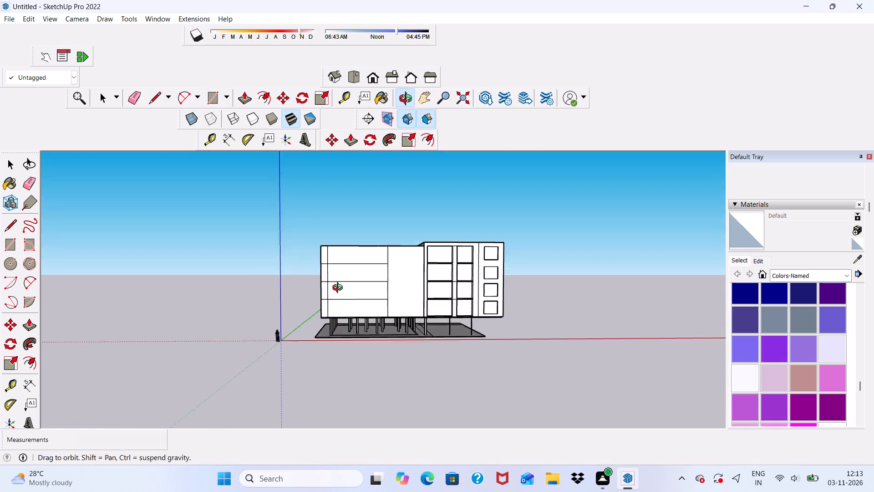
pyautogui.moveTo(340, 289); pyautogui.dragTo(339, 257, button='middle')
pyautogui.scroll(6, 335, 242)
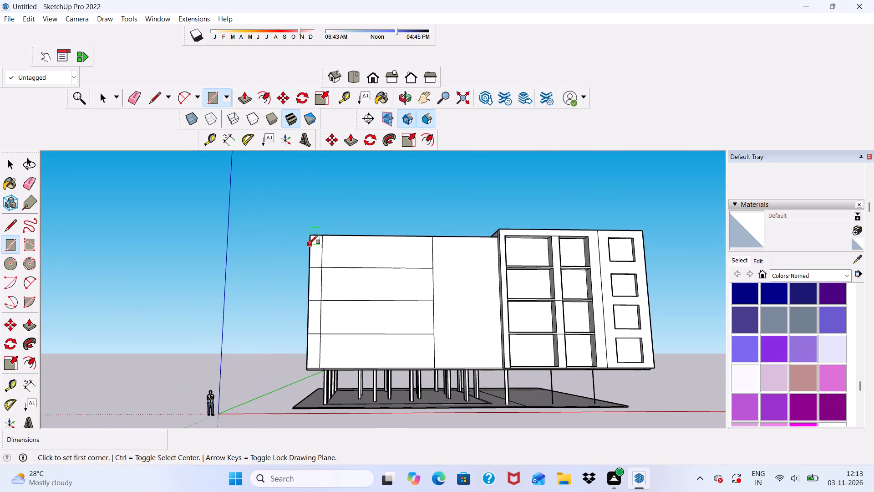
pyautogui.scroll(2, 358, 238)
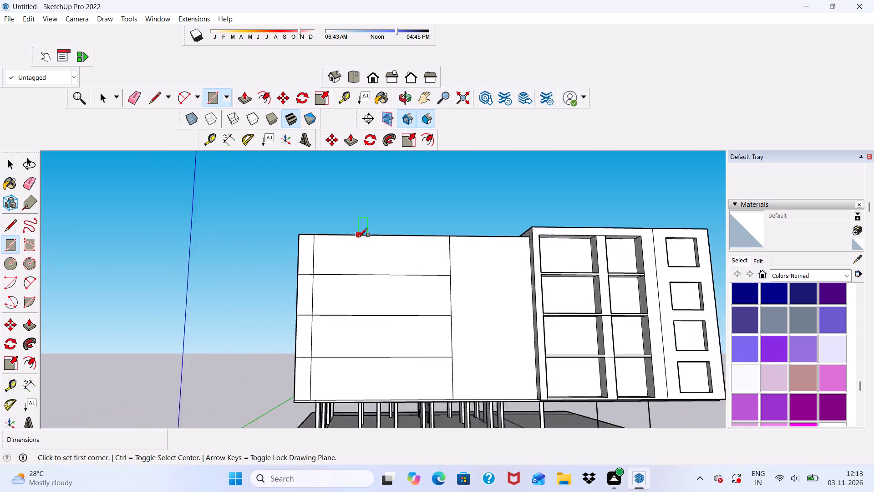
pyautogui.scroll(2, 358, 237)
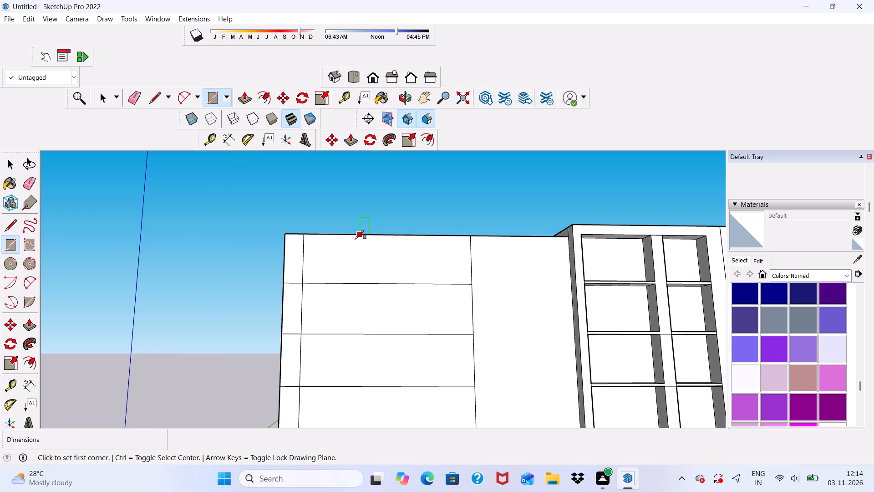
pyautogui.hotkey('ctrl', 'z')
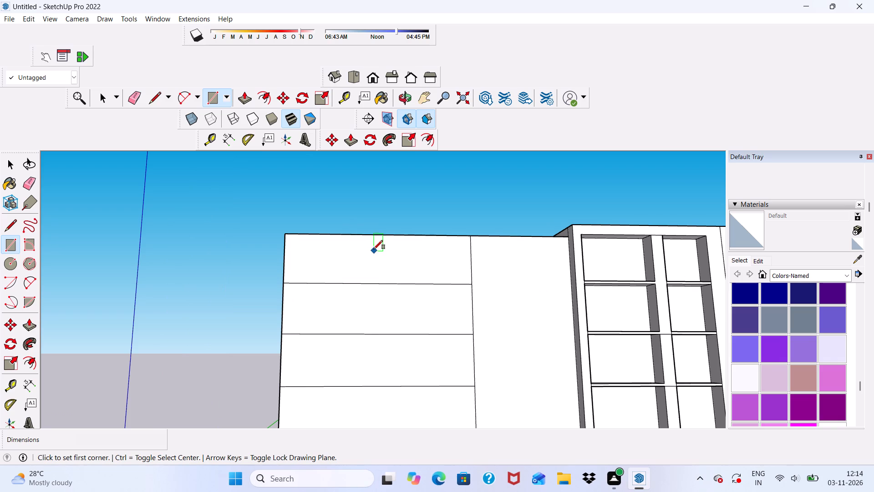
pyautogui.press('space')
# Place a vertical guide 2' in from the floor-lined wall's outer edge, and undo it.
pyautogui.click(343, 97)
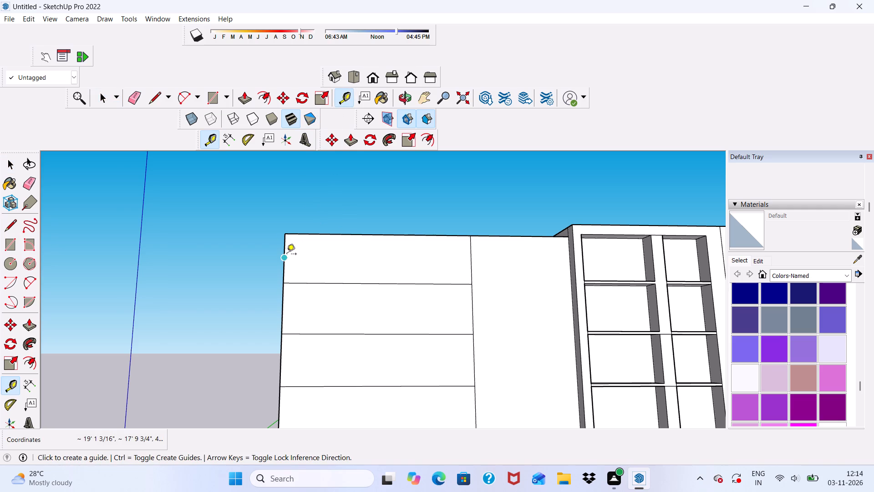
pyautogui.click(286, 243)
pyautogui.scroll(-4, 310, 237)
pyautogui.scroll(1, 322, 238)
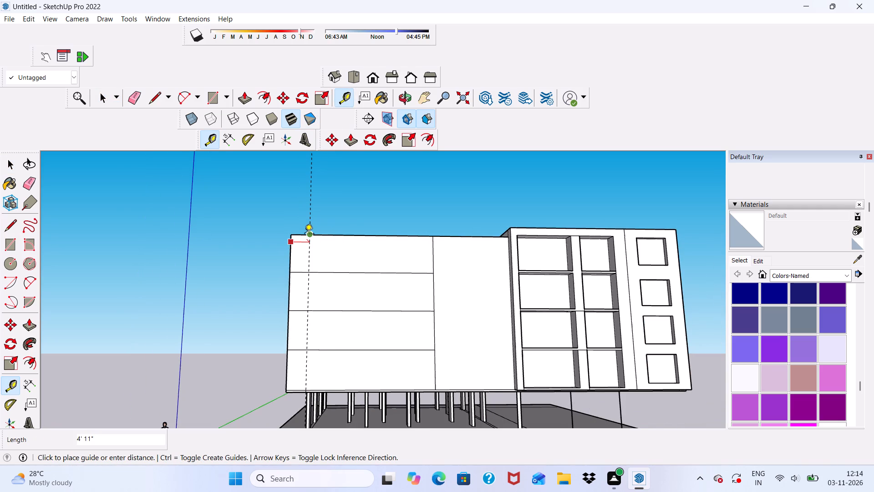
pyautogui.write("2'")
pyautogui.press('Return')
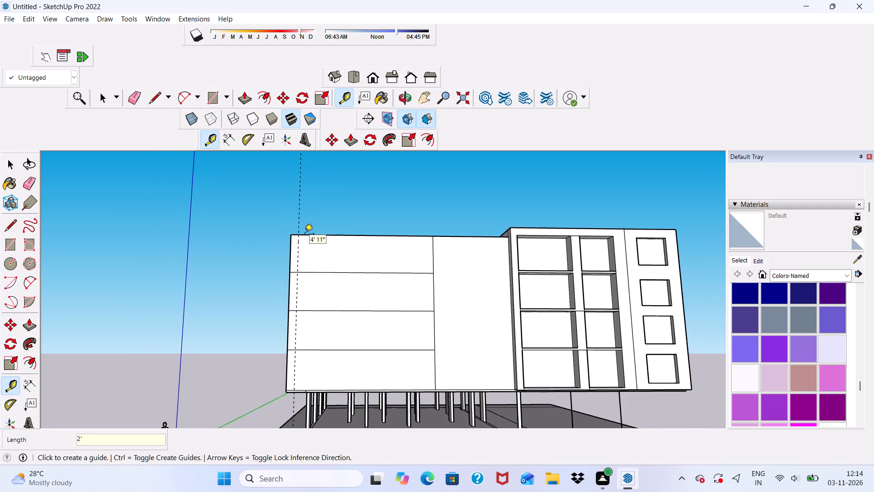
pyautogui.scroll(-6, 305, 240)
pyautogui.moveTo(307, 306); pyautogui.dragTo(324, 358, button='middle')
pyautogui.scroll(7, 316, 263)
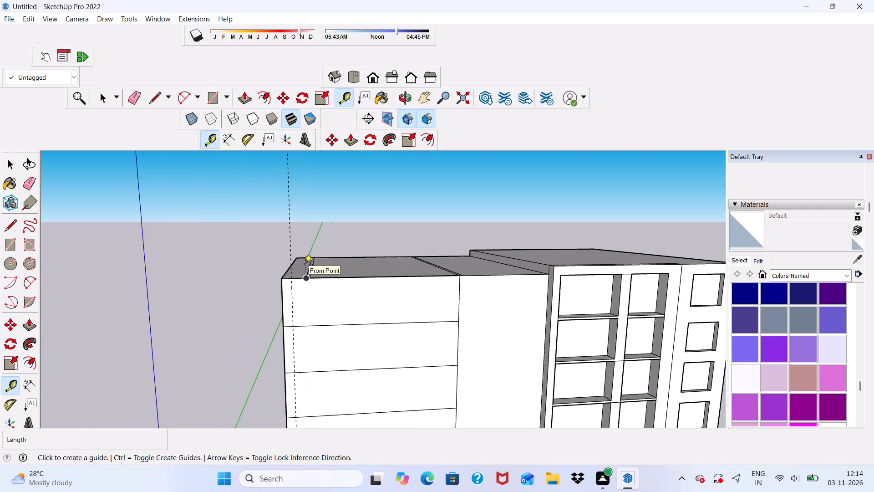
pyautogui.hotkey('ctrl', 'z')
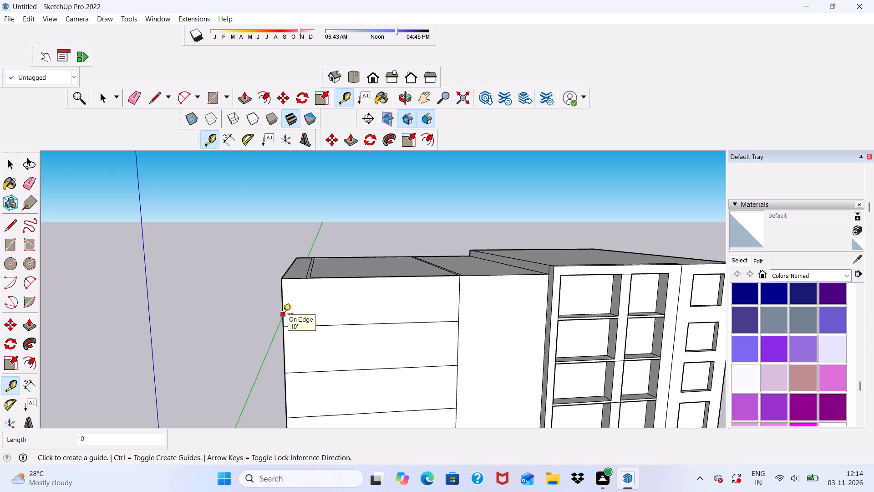
# Place a vertical guide 3' in from the floor-lined wall's outer edge.
pyautogui.click(283, 314)
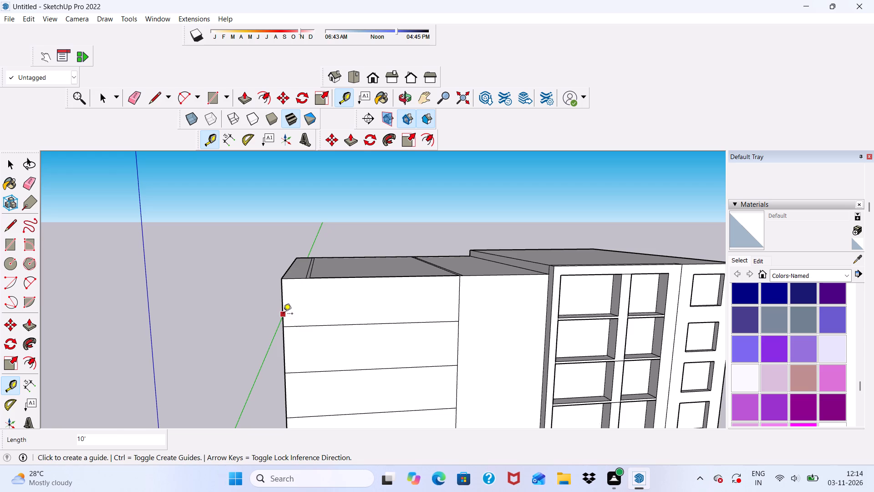
pyautogui.scroll(-8, 311, 306)
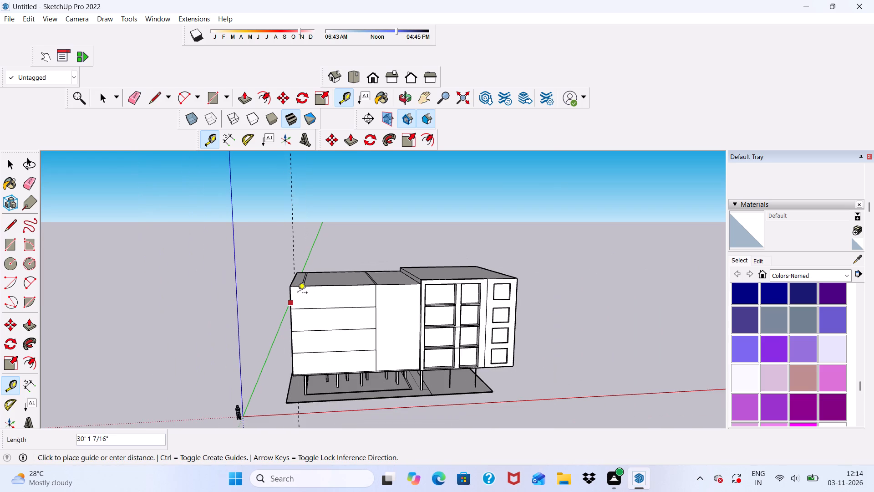
pyautogui.scroll(2, 301, 293)
pyautogui.write("3'")
pyautogui.press('Return')
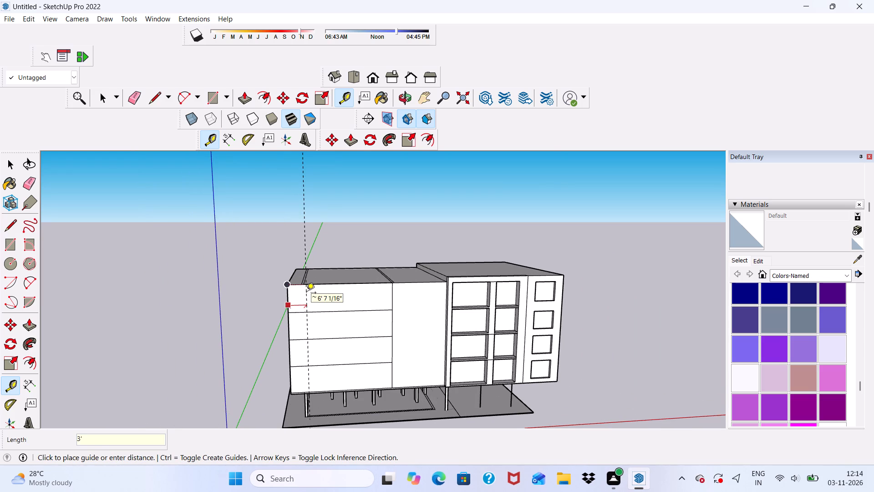
# Draw a 40' vertical line along the guide, from the floor-lined wall's top edge to the line above its bottom edge.
pyautogui.scroll(2, 313, 253)
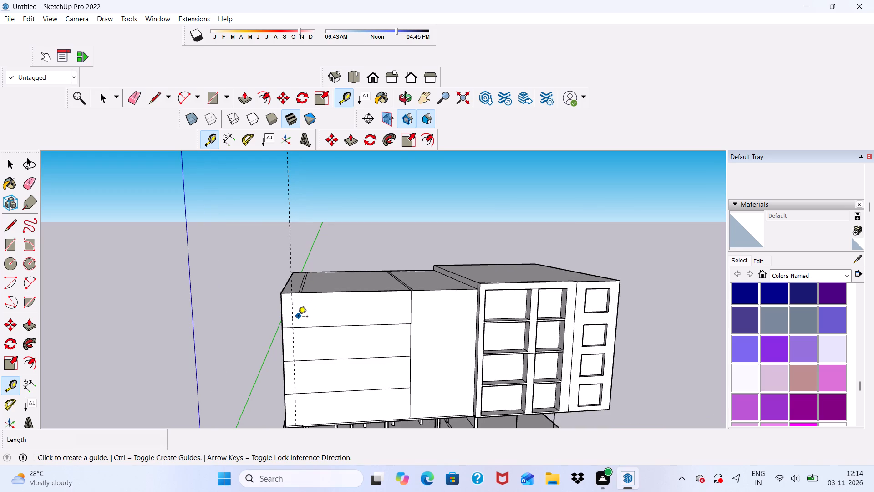
pyautogui.click(155, 103)
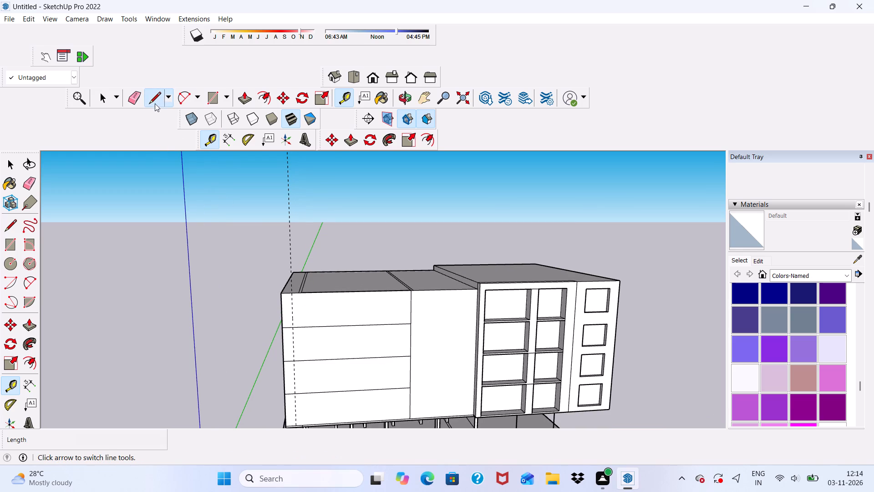
pyautogui.scroll(3, 293, 304)
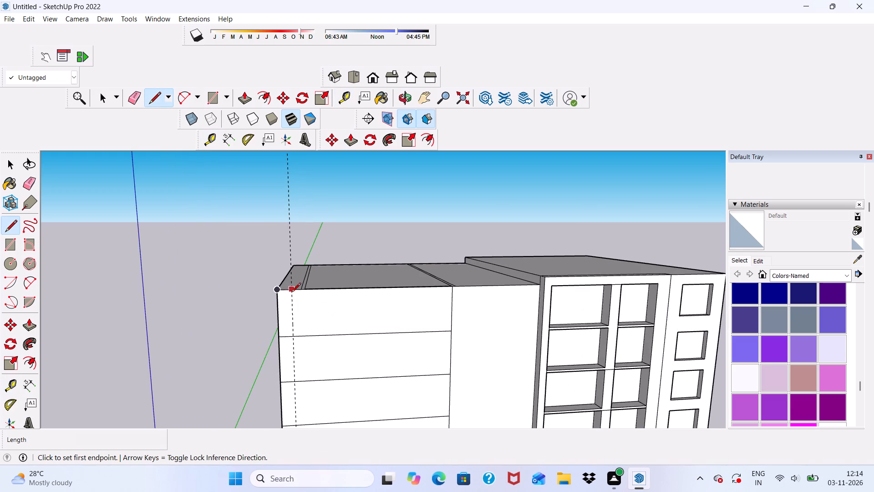
pyautogui.click(291, 292)
pyautogui.scroll(-9, 291, 292)
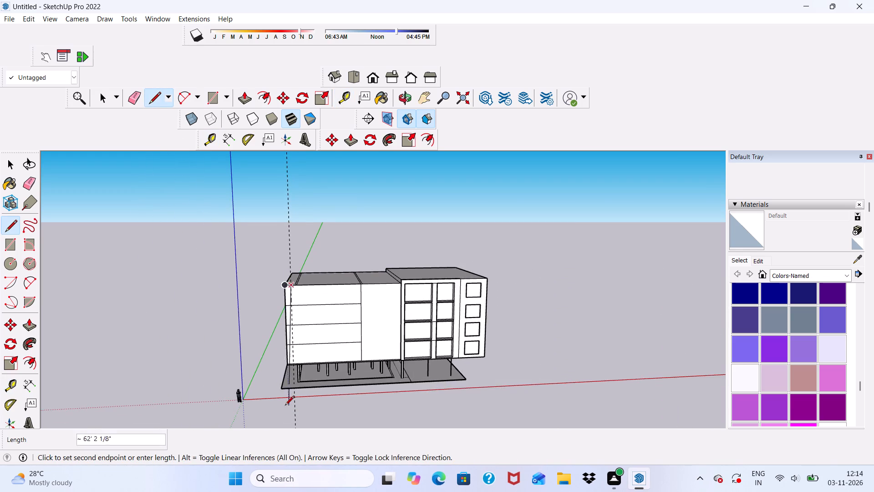
pyautogui.scroll(7, 285, 406)
pyautogui.scroll(14, 293, 324)
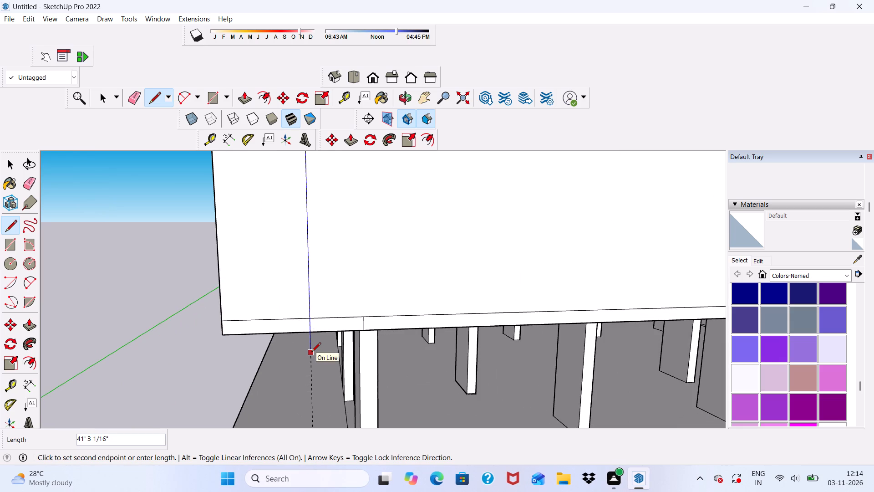
pyautogui.scroll(6, 285, 327)
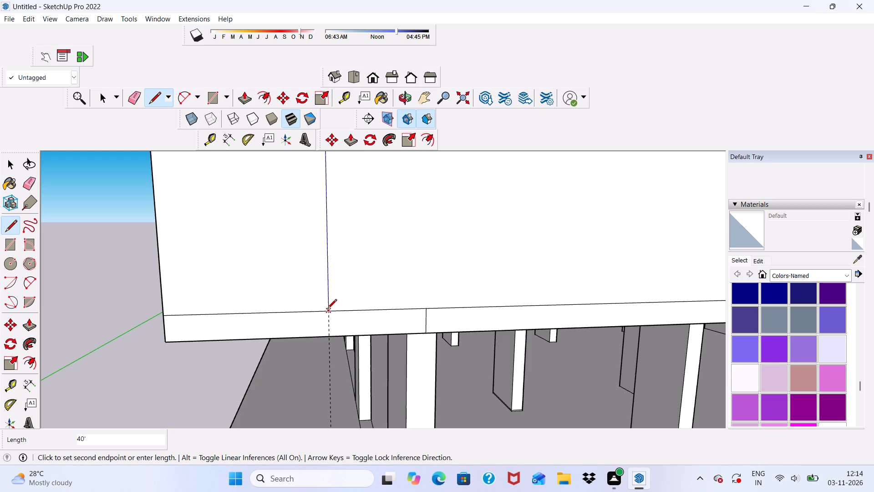
pyautogui.click(327, 309)
pyautogui.scroll(-3, 340, 338)
pyautogui.scroll(-13, 306, 251)
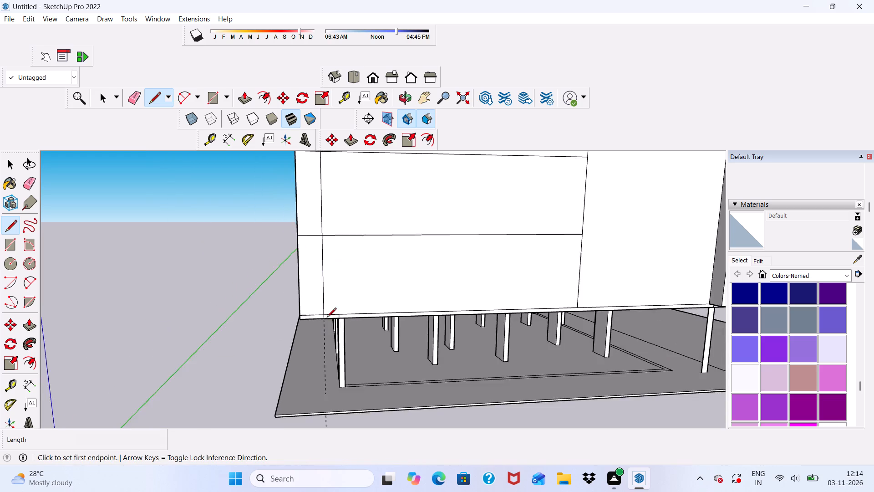
pyautogui.scroll(-9, 327, 318)
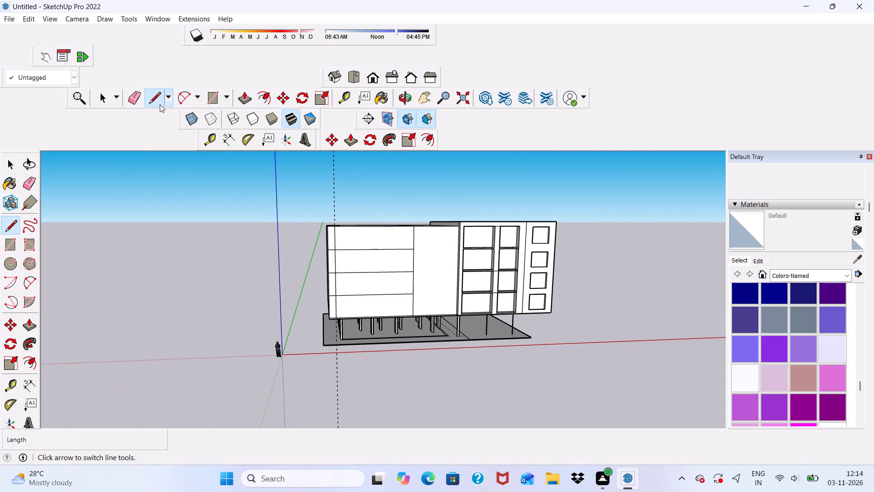
# Erase the vertical guide over the new strip line near the floor-lined wall's outer edge.
pyautogui.click(136, 96)
pyautogui.click(335, 170)
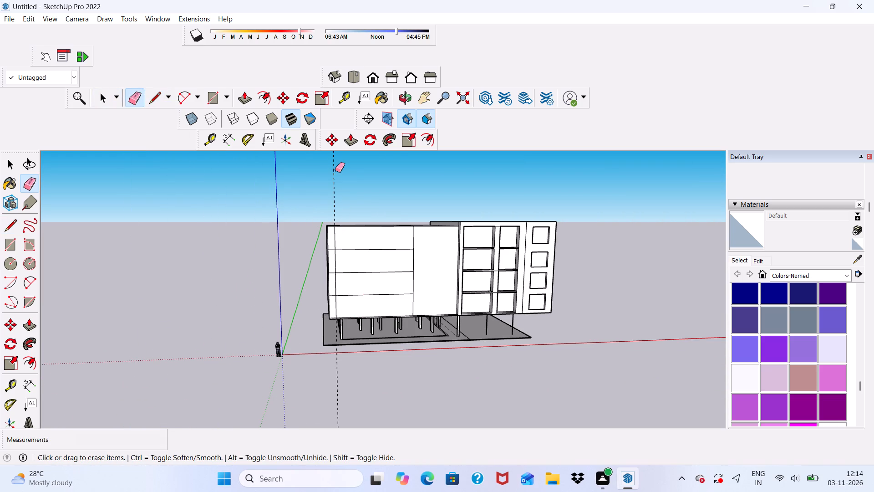
pyautogui.scroll(-3, 330, 193)
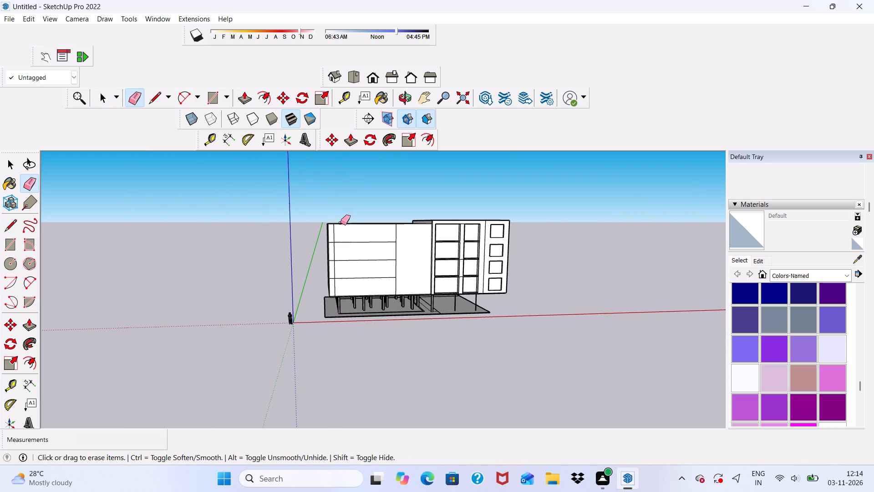
pyautogui.scroll(4, 361, 223)
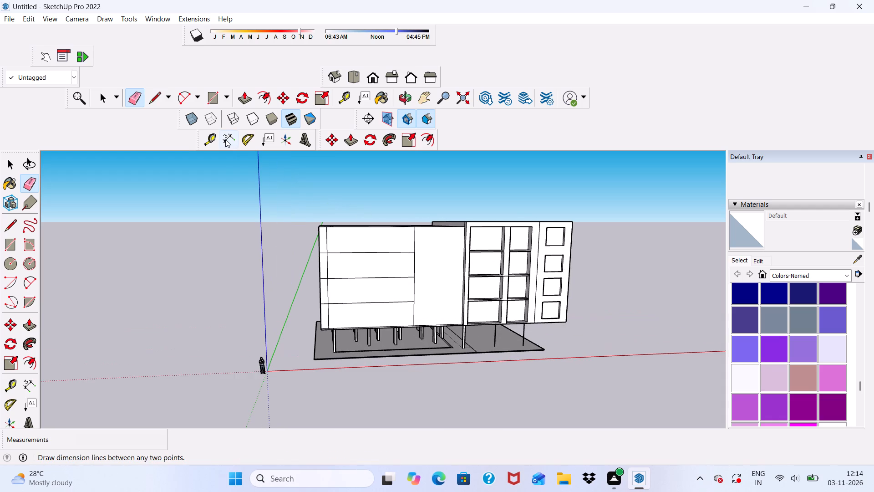
# Place two vertical guides on the floor-lined wall, about 11' 3" in from the strip line and about 2' 6" further on.
pyautogui.click(210, 139)
pyautogui.scroll(3, 329, 303)
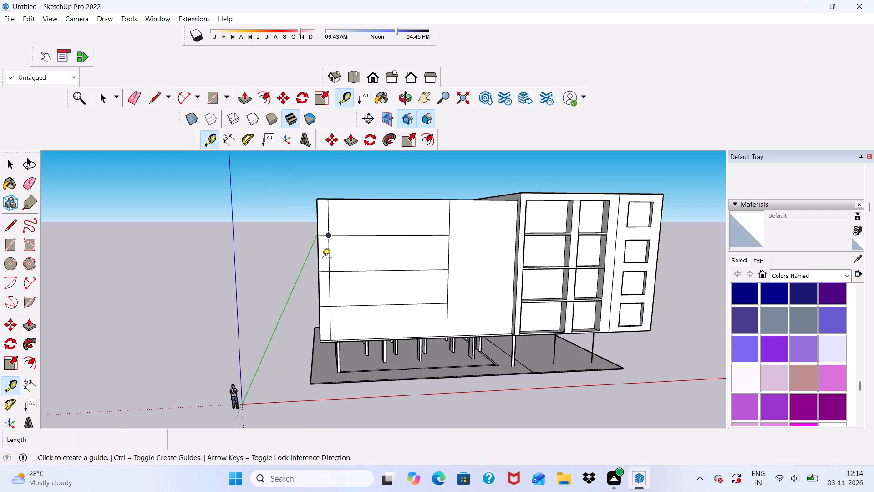
pyautogui.click(327, 208)
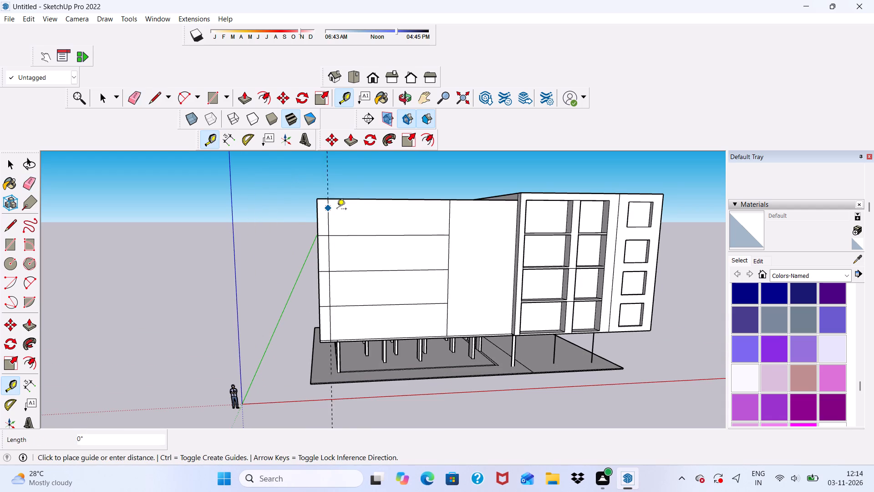
pyautogui.click(369, 206)
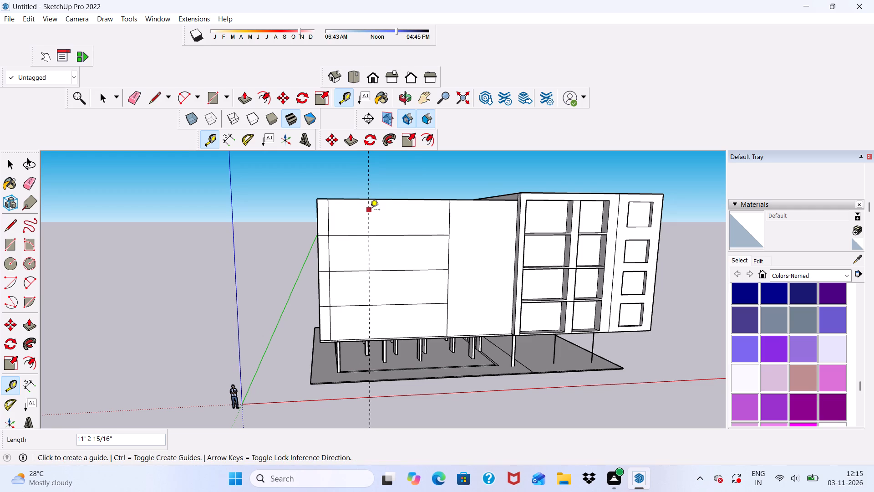
pyautogui.click(370, 210)
pyautogui.scroll(3, 384, 209)
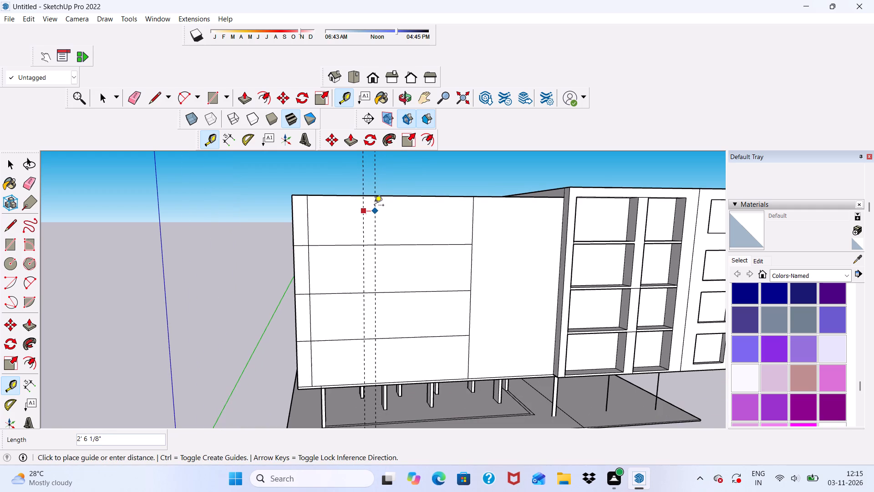
pyautogui.click(374, 206)
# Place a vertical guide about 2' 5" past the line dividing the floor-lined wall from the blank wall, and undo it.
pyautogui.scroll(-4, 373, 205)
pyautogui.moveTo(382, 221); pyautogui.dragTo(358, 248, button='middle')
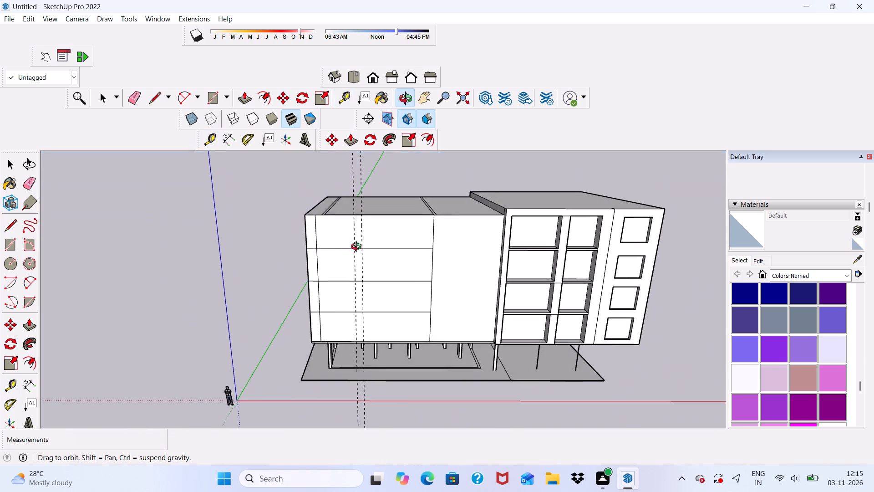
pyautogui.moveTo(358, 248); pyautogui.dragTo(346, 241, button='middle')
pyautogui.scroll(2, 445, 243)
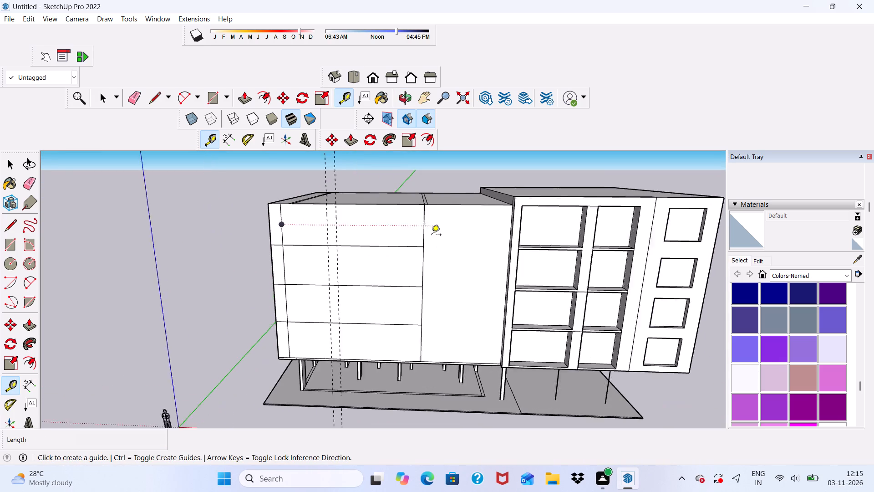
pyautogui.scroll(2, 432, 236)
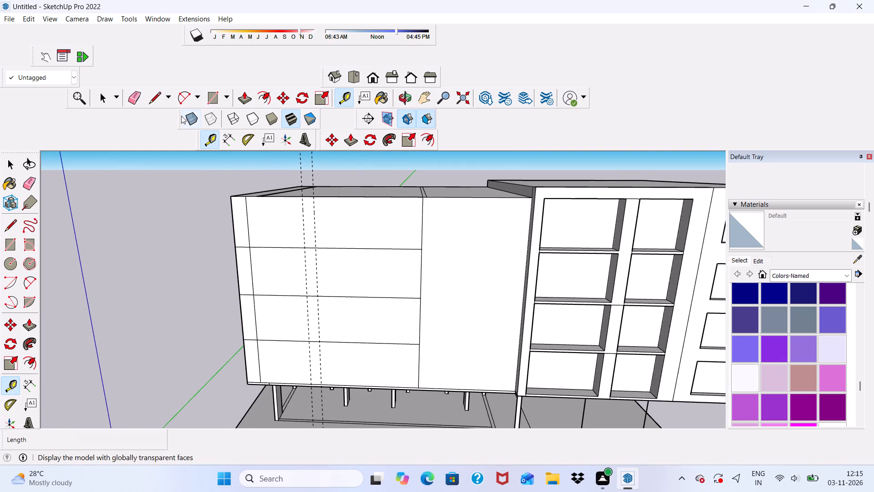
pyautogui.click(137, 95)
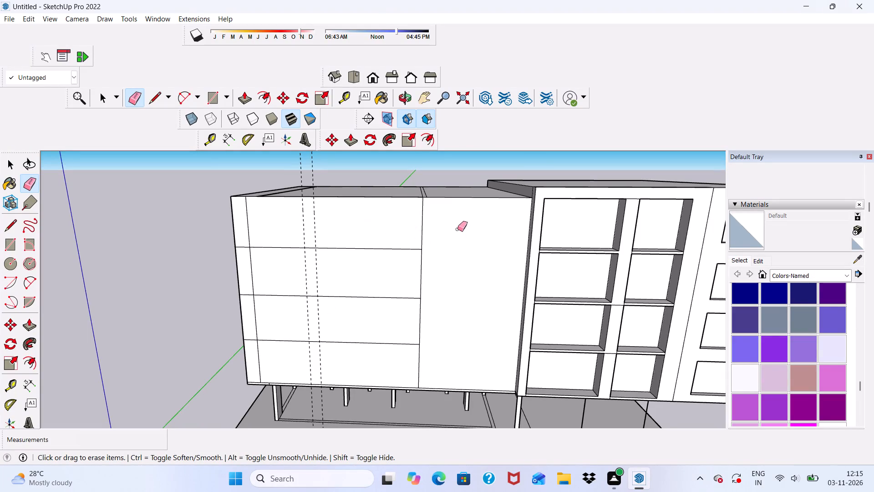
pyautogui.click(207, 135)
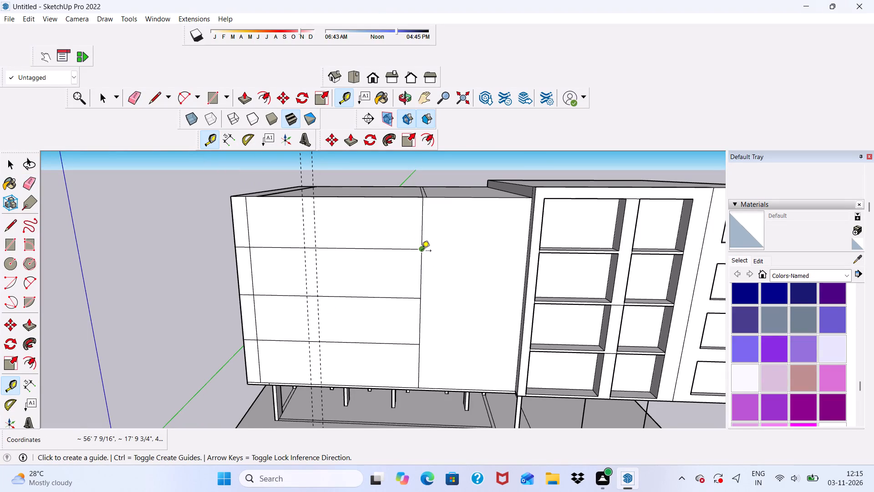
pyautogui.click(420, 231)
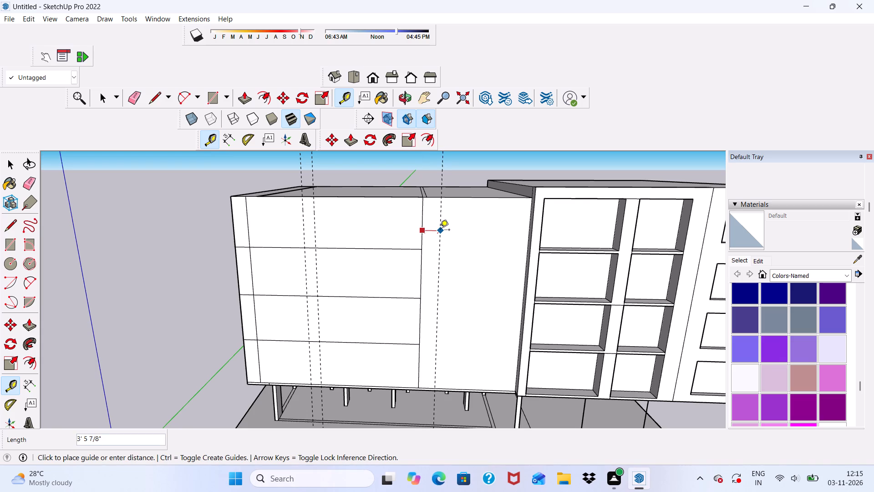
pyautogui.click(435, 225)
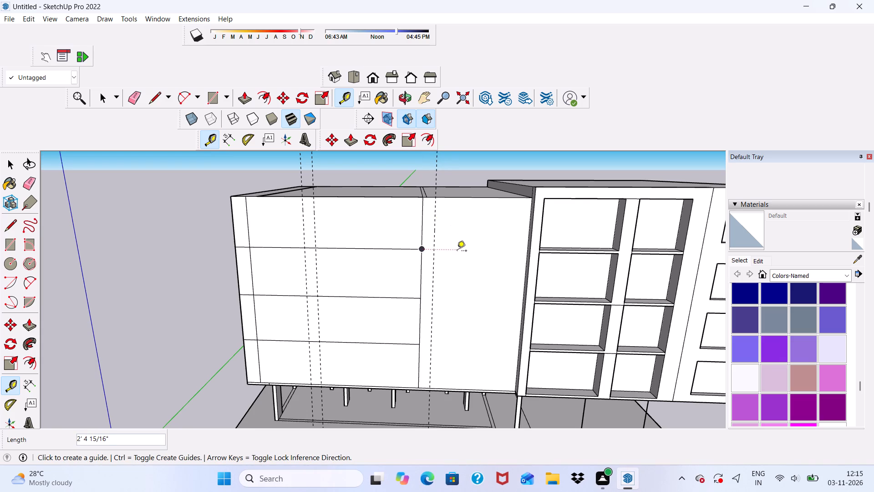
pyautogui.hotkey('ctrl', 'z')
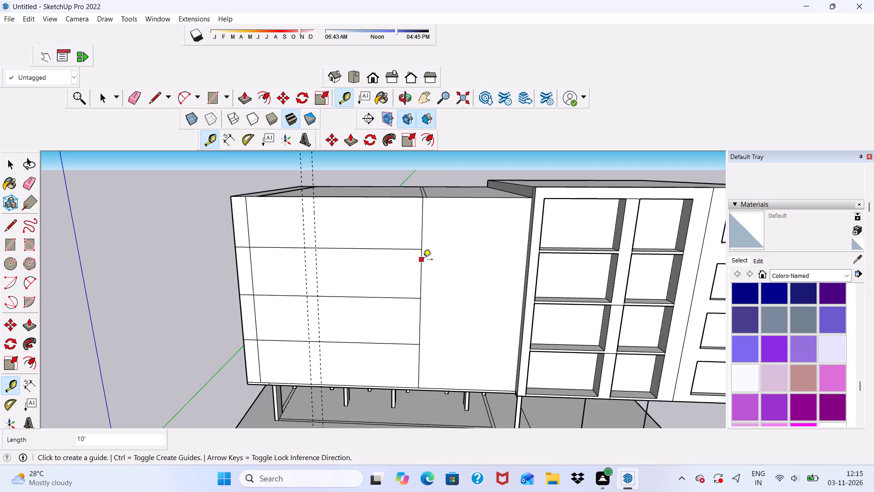
# Place a vertical guide on the blank wall, about 5' 11" past the line dividing it from the floor-lined wall.
pyautogui.click(423, 260)
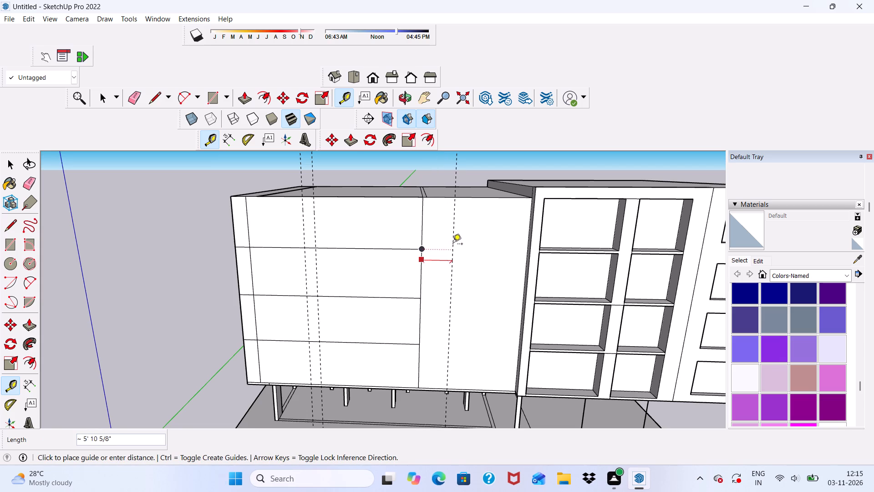
pyautogui.click(453, 244)
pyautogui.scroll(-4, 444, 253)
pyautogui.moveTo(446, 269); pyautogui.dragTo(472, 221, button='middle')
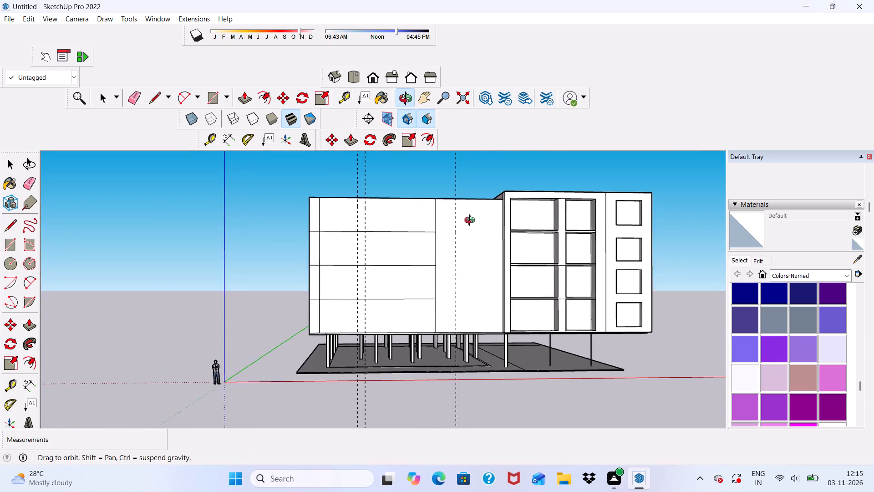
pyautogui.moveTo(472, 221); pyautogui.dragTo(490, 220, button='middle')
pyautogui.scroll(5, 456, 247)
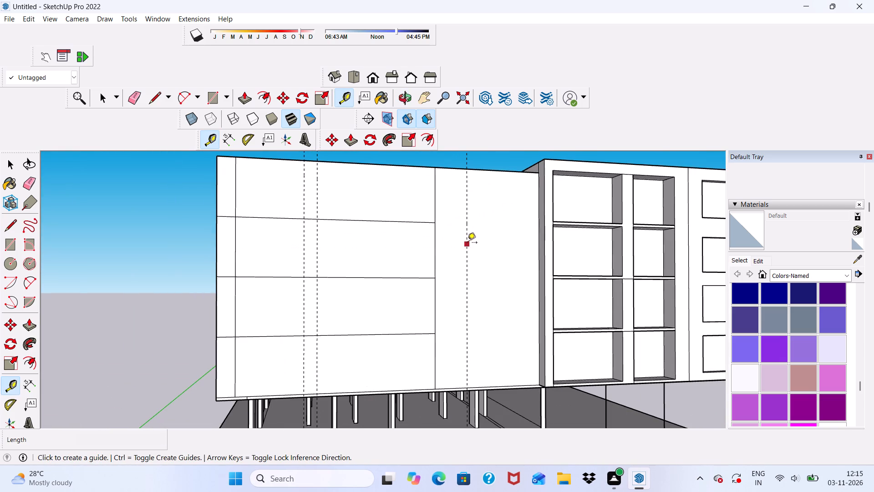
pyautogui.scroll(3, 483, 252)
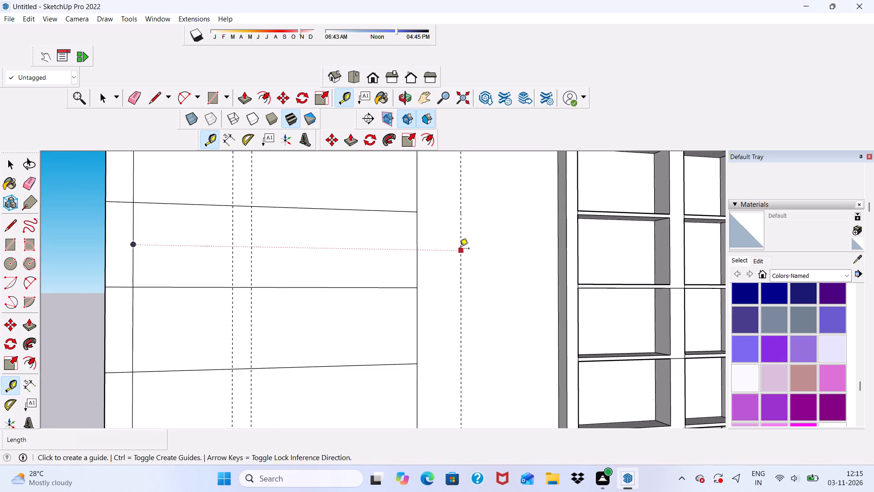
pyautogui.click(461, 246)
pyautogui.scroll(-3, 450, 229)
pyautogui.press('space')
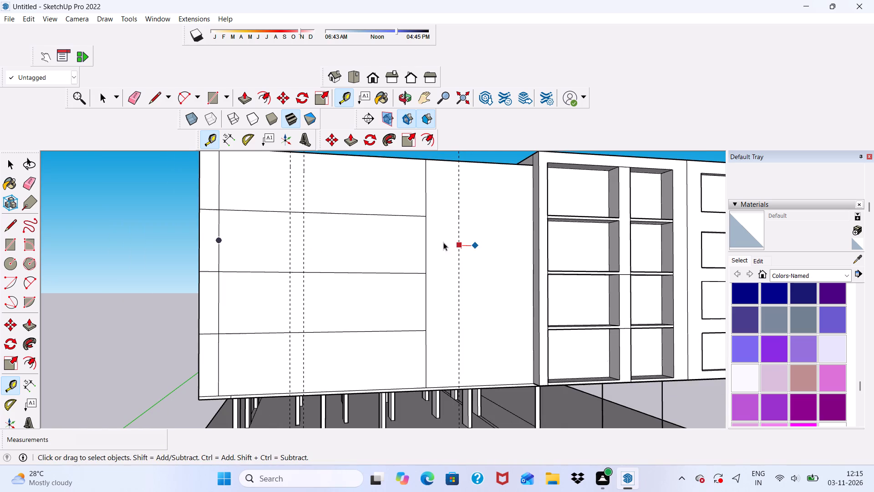
# Place a second vertical guide on the blank wall, about 2' 4" from the first one toward the floor-lined wall.
pyautogui.click(347, 96)
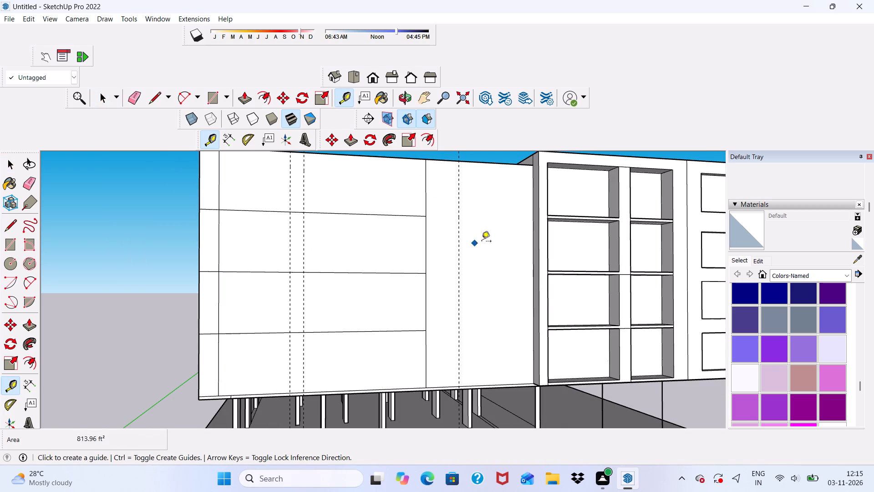
pyautogui.click(457, 230)
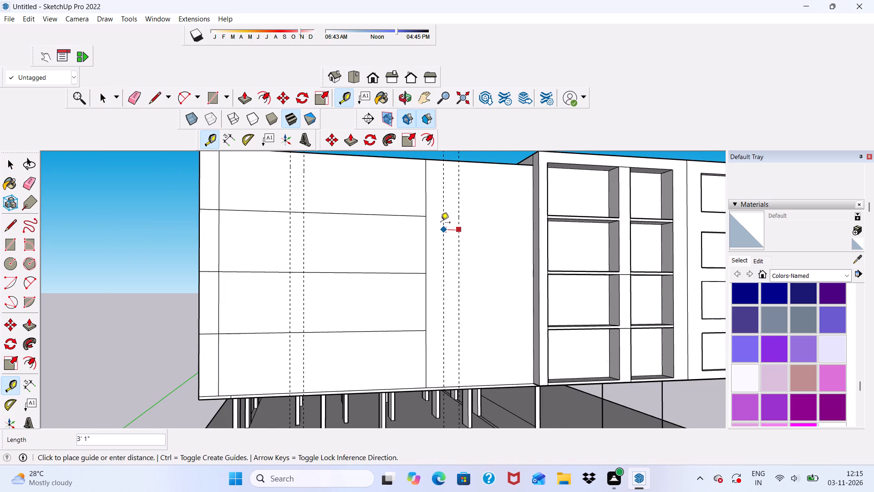
pyautogui.scroll(-1, 446, 222)
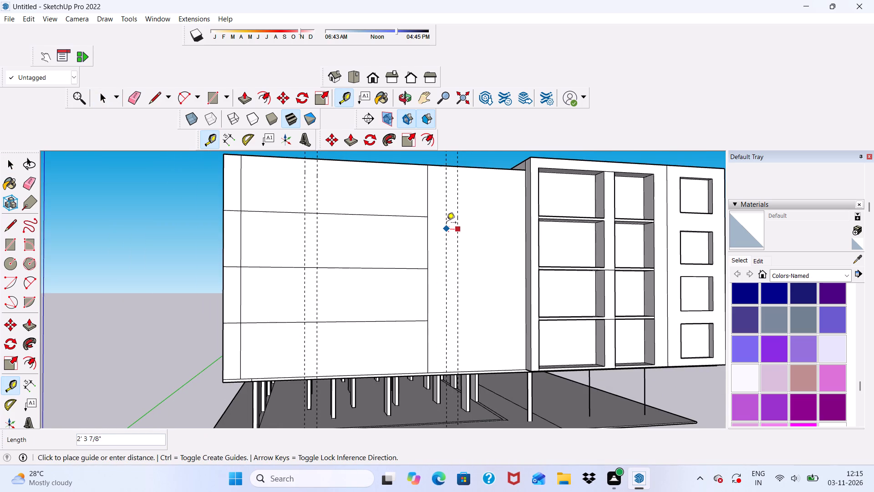
pyautogui.moveTo(447, 223); pyautogui.dragTo(440, 248, button='middle')
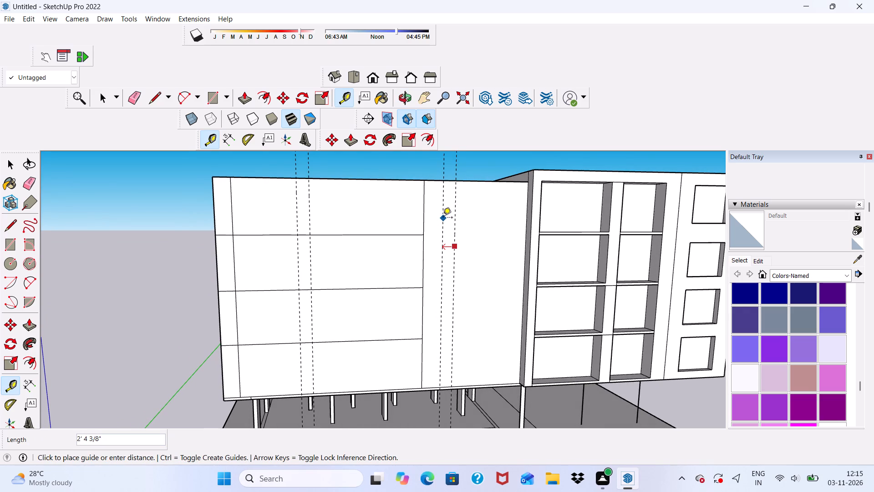
pyautogui.click(443, 218)
# Place two vertical guides on the floor-lined wall, about 15' 8" from the blank wall's nearer guide and 2' back toward it.
pyautogui.scroll(-3, 442, 231)
pyautogui.moveTo(445, 255); pyautogui.dragTo(427, 254, button='middle')
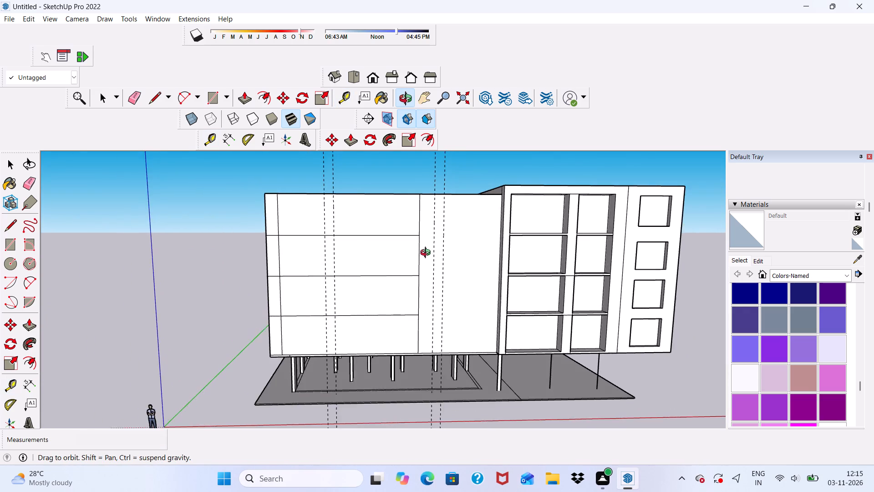
pyautogui.moveTo(427, 254); pyautogui.dragTo(417, 265, button='middle')
pyautogui.scroll(4, 430, 263)
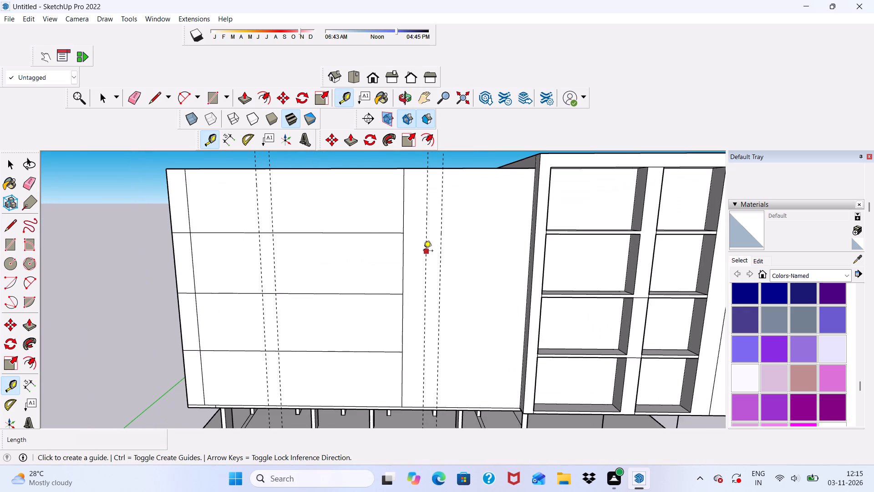
pyautogui.click(423, 251)
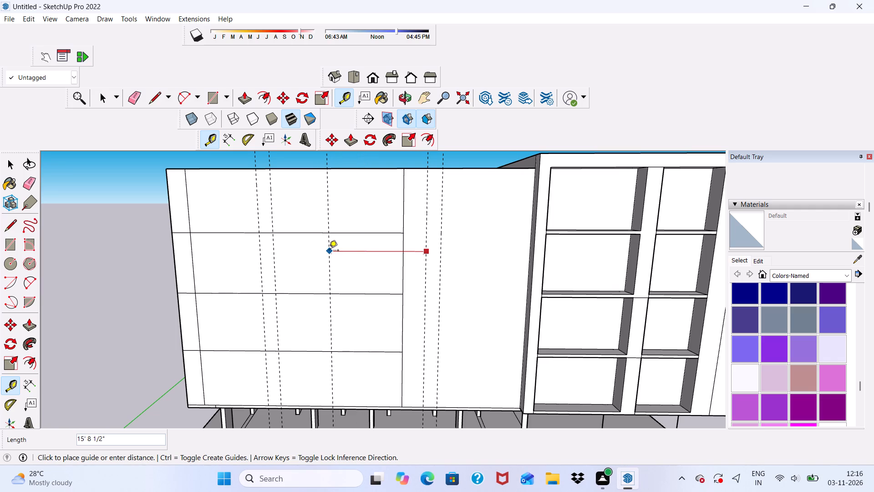
pyautogui.click(329, 251)
pyautogui.scroll(4, 331, 257)
pyautogui.click(329, 258)
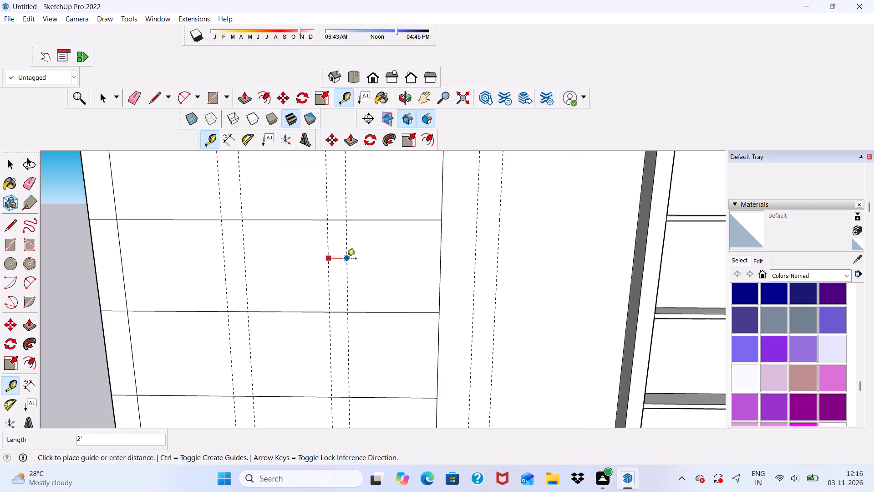
pyautogui.click(347, 254)
pyautogui.scroll(-11, 349, 237)
pyautogui.press('space')
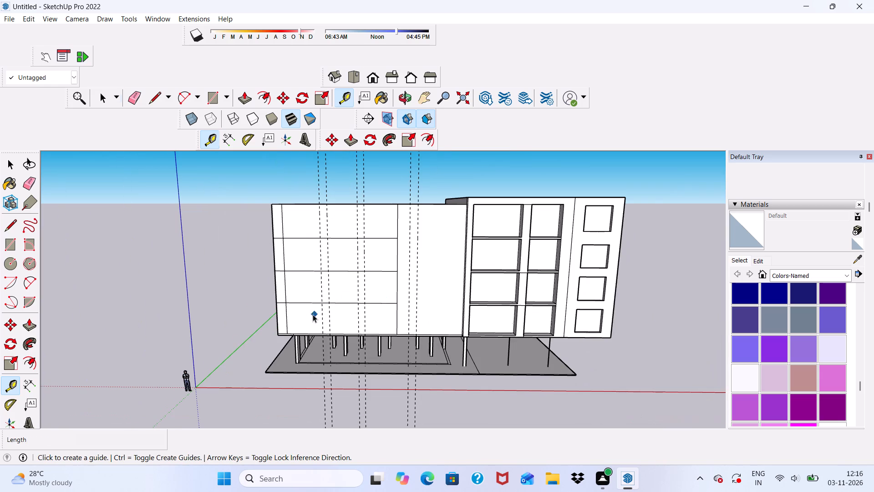
# Draw two full-height 40' vertical lines along the pair of guides nearest the floor-lined wall's outer edge.
pyautogui.click(156, 92)
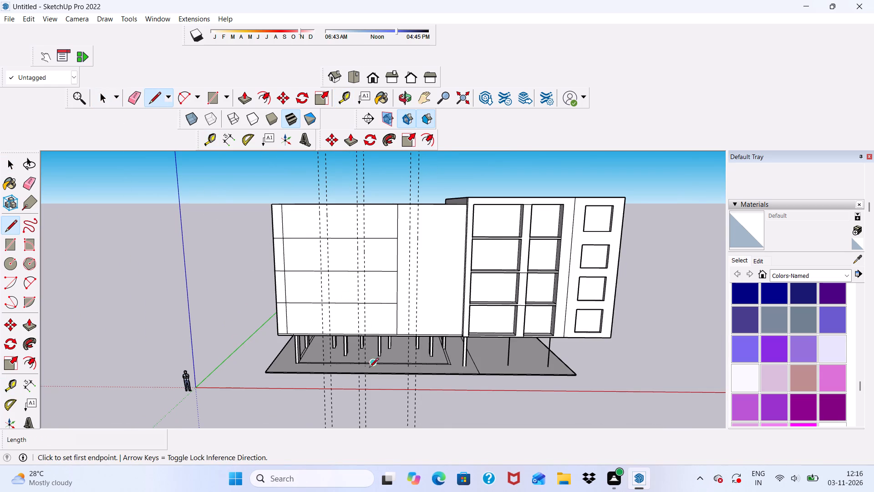
pyautogui.scroll(4, 365, 370)
pyautogui.scroll(16, 310, 318)
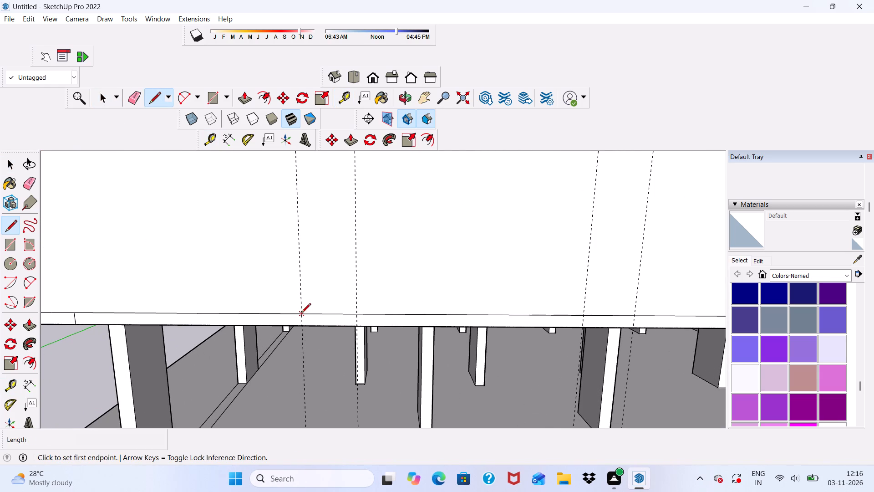
pyautogui.click(301, 313)
pyautogui.scroll(-16, 303, 302)
pyautogui.scroll(4, 338, 213)
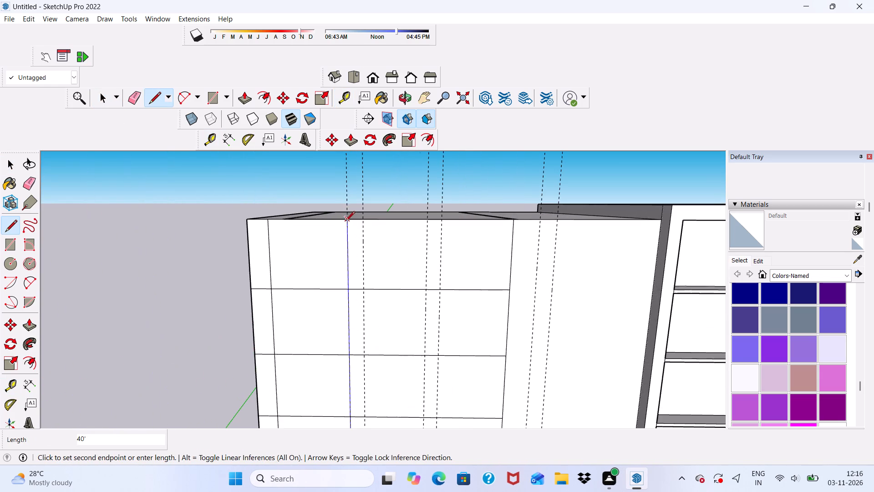
pyautogui.click(347, 225)
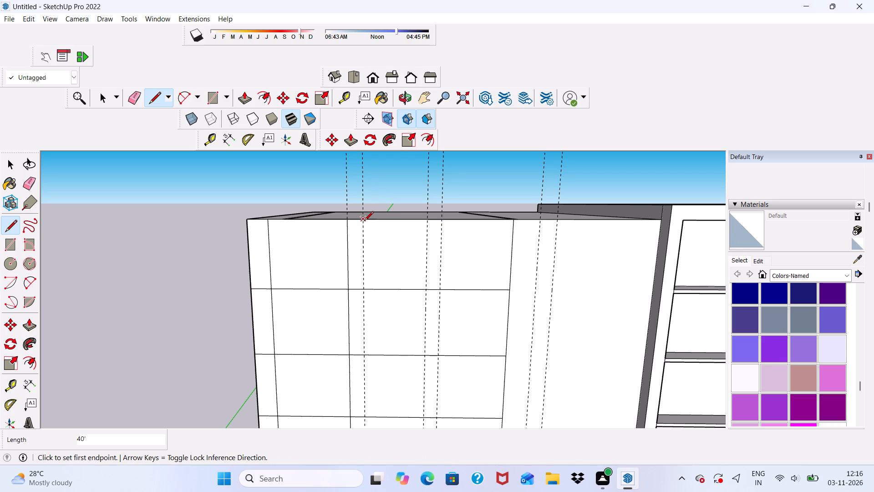
pyautogui.click(364, 221)
pyautogui.scroll(-9, 370, 265)
pyautogui.scroll(6, 379, 310)
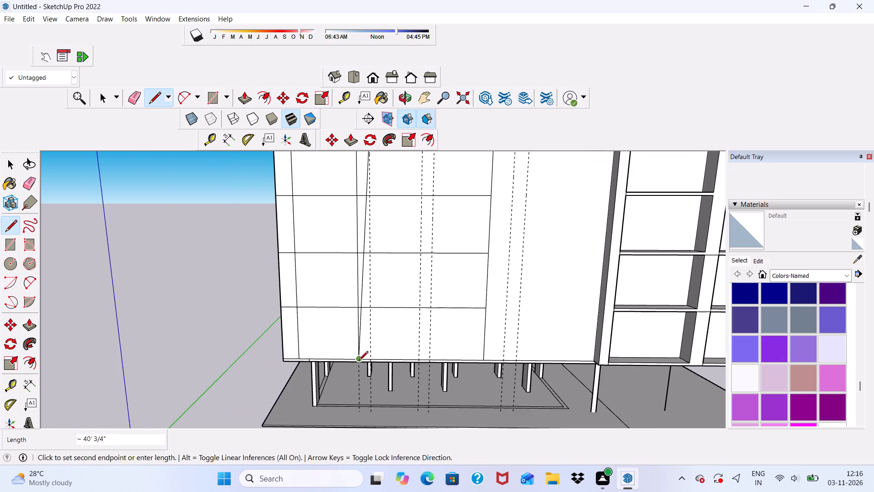
pyautogui.scroll(10, 368, 357)
pyautogui.click(375, 360)
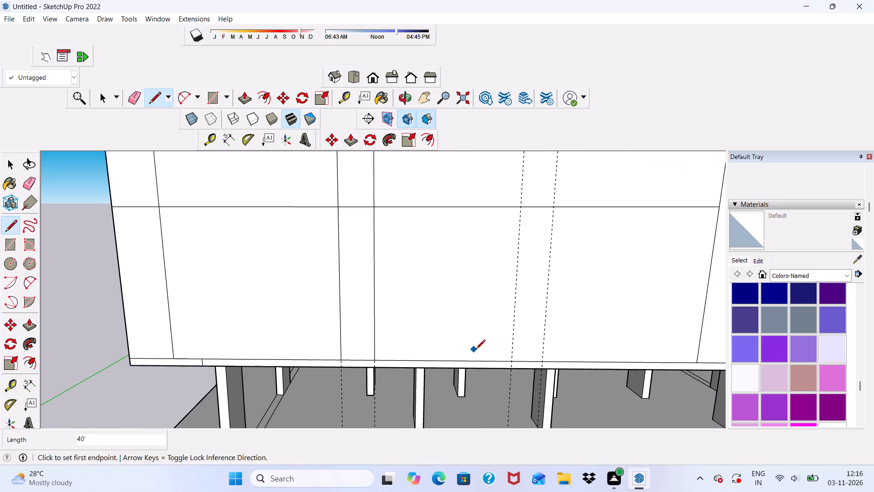
# Draw two full-height 40' vertical lines along the second pair of guides on the floor-lined wall.
pyautogui.click(513, 359)
pyautogui.scroll(-10, 509, 335)
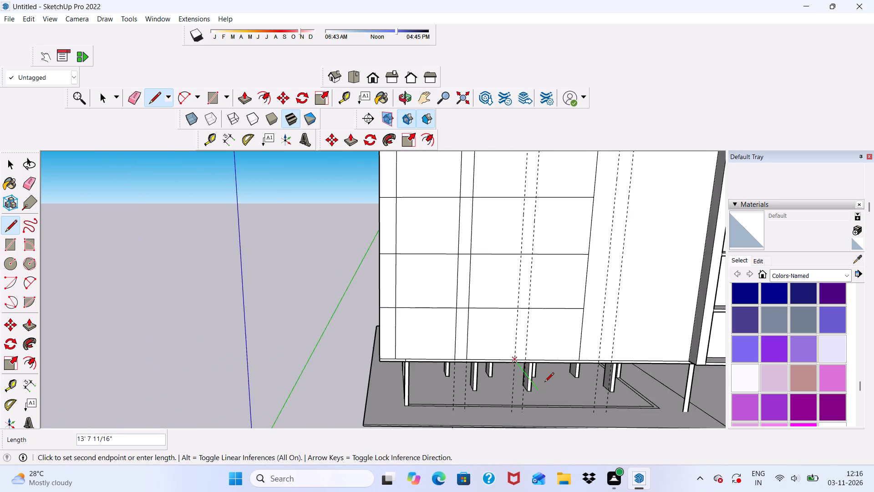
pyautogui.scroll(-6, 544, 383)
pyautogui.scroll(11, 538, 246)
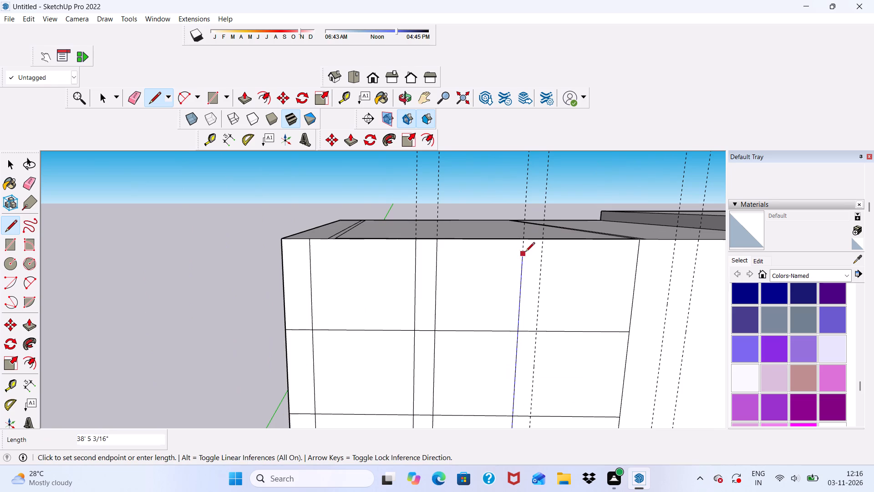
pyautogui.click(523, 241)
pyautogui.click(543, 241)
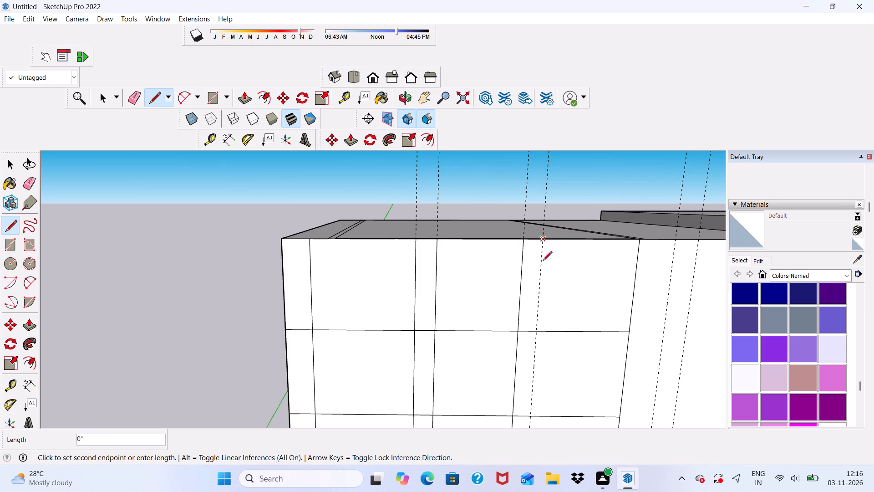
pyautogui.scroll(-11, 544, 274)
pyautogui.scroll(13, 543, 375)
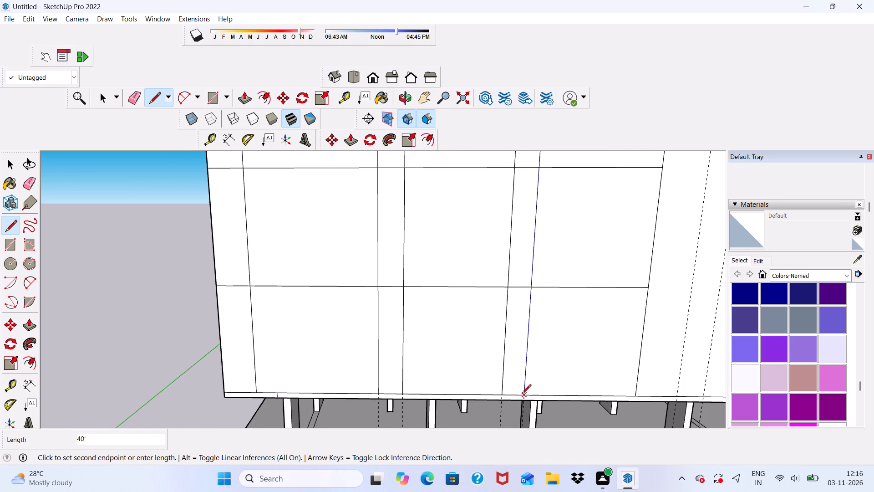
pyautogui.click(522, 395)
# Draw two full-height 40' vertical lines along the pair of guides on the blank wall.
pyautogui.scroll(-6, 504, 361)
pyautogui.scroll(-9, 578, 330)
pyautogui.moveTo(563, 343); pyautogui.dragTo(557, 344, button='middle')
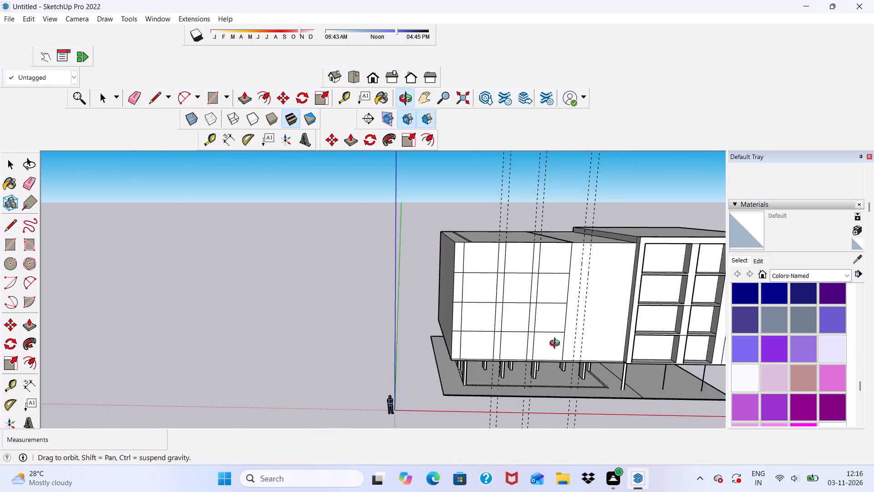
pyautogui.moveTo(557, 344); pyautogui.dragTo(551, 352, button='middle')
pyautogui.scroll(6, 583, 243)
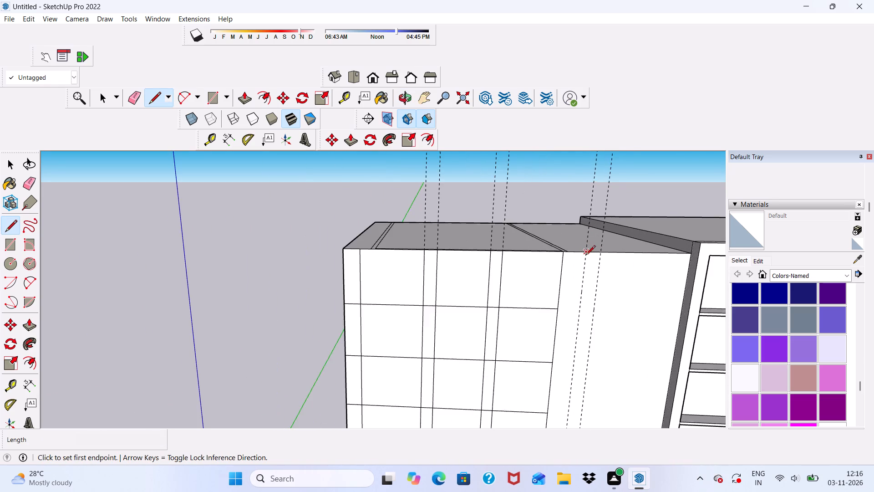
pyautogui.scroll(5, 592, 263)
pyautogui.click(592, 248)
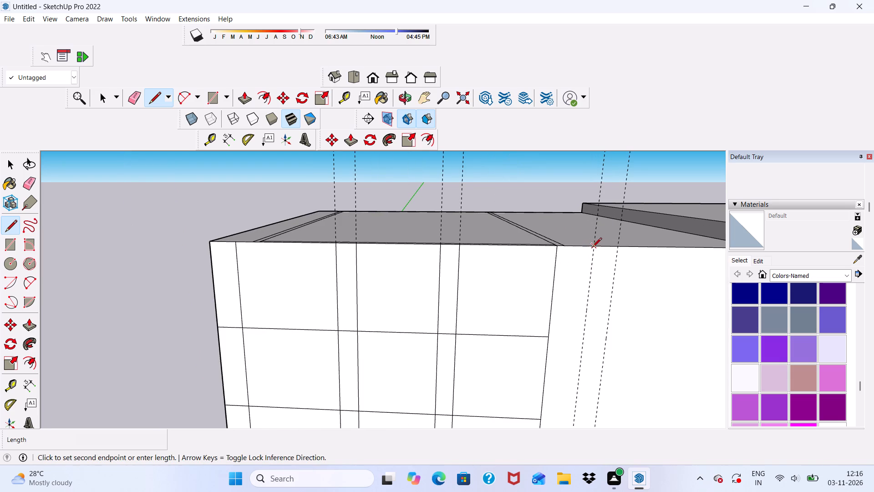
pyautogui.scroll(-10, 581, 295)
pyautogui.scroll(7, 582, 383)
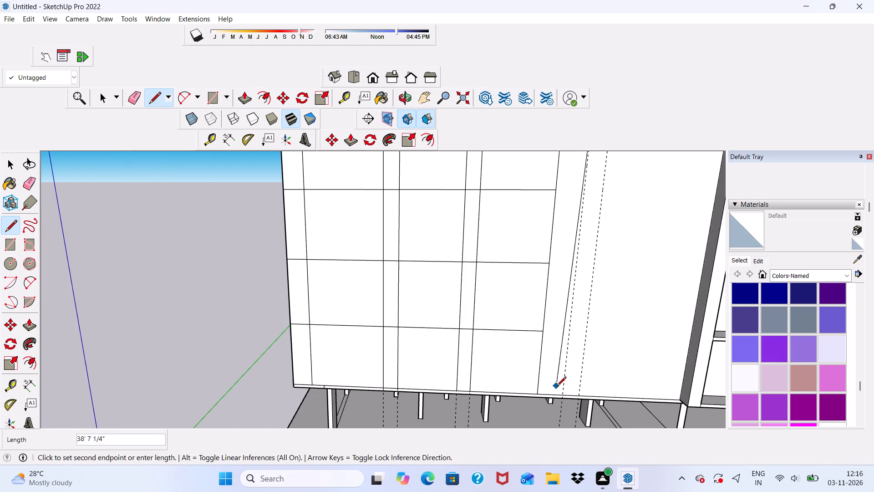
pyautogui.click(564, 395)
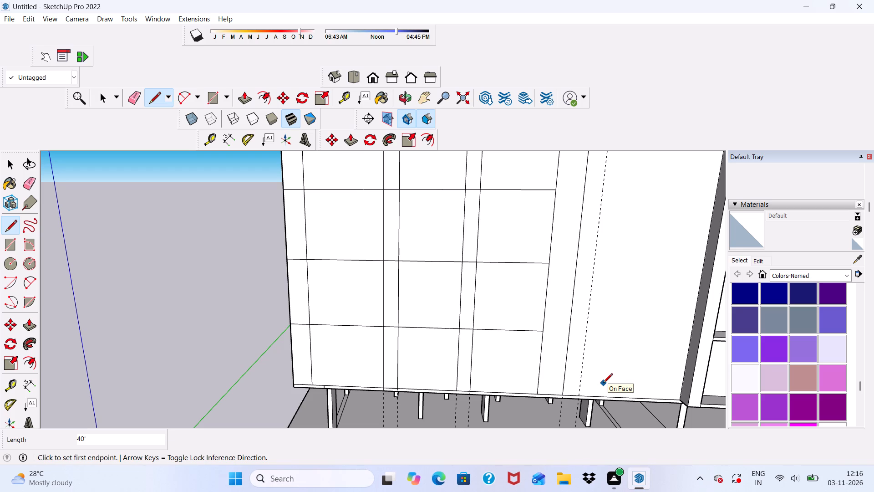
pyautogui.scroll(-1, 589, 401)
pyautogui.scroll(6, 574, 398)
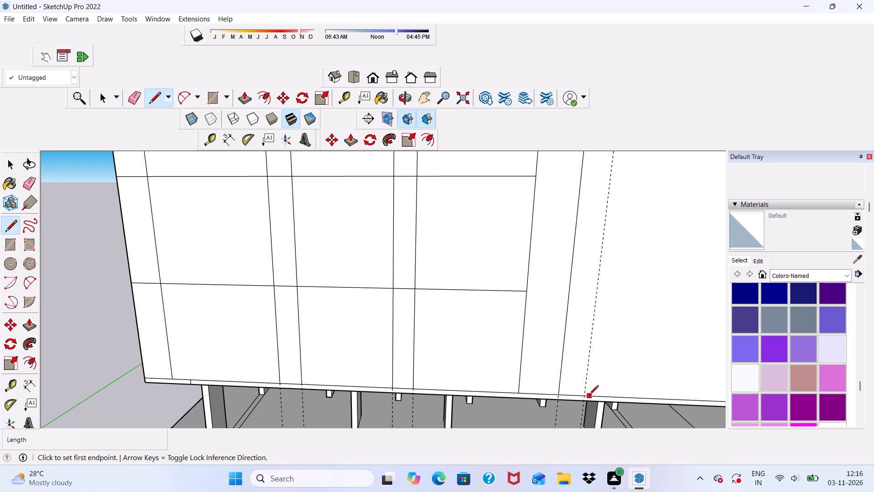
pyautogui.click(585, 396)
pyautogui.scroll(-8, 584, 389)
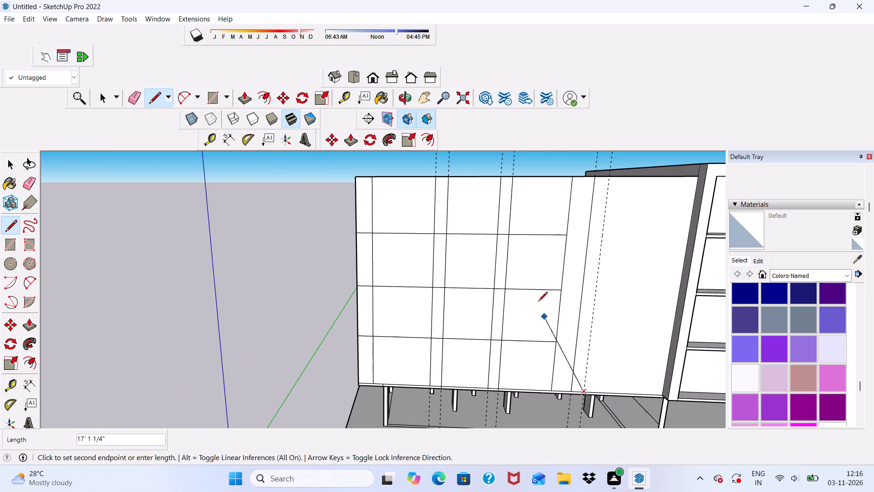
pyautogui.scroll(3, 589, 182)
pyautogui.click(611, 176)
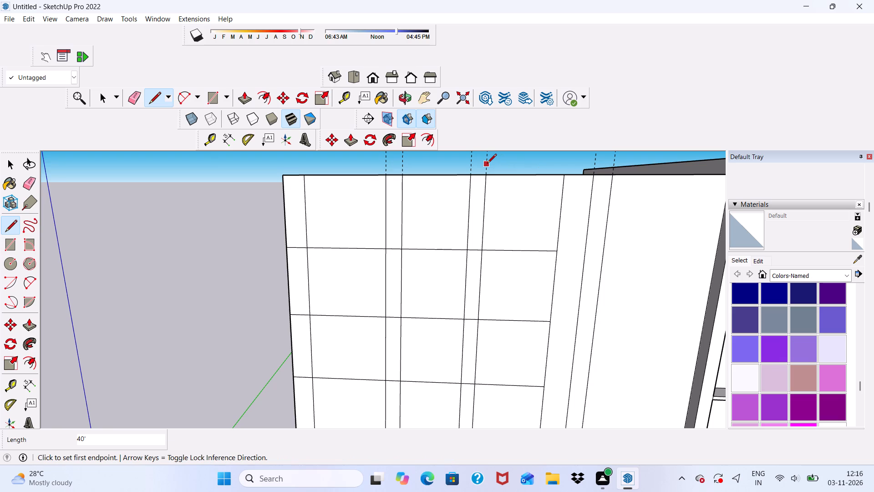
# Erase all six vertical guides from the model.
pyautogui.scroll(-8, 436, 171)
pyautogui.moveTo(507, 250); pyautogui.dragTo(514, 247, button='middle')
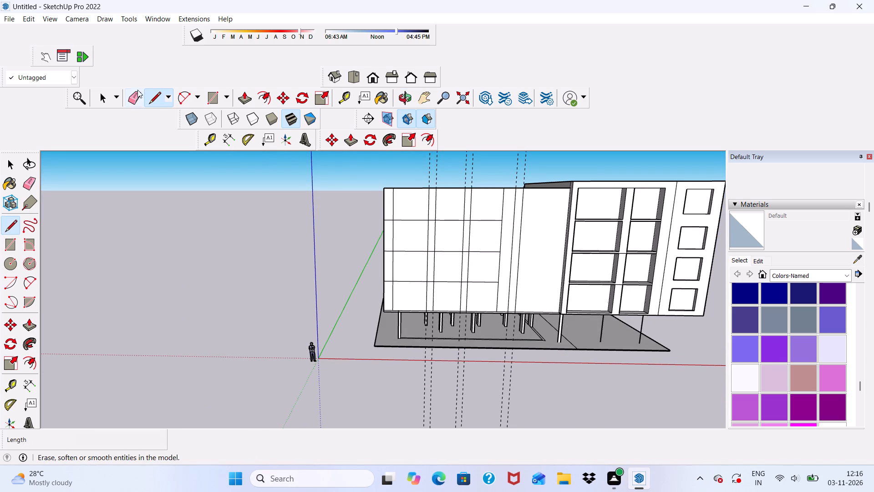
pyautogui.click(137, 90)
pyautogui.scroll(-10, 244, 156)
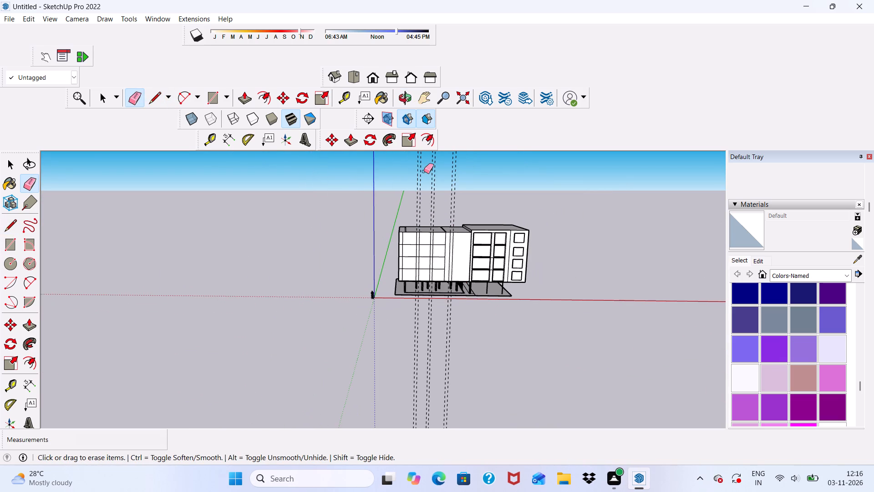
pyautogui.moveTo(412, 174); pyautogui.dragTo(475, 167)
# Erase every segment of the vertical line dividing the floor-lined wall from the blank wall.
pyautogui.scroll(2, 417, 269)
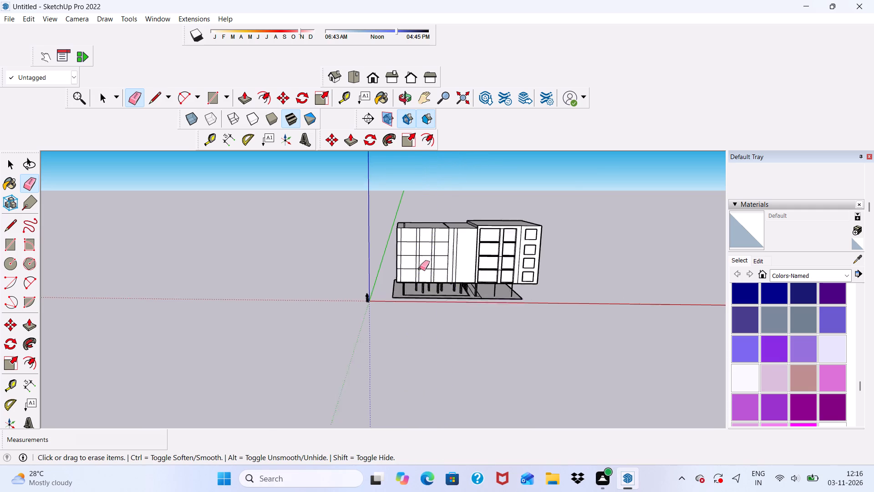
pyautogui.scroll(5, 420, 268)
pyautogui.scroll(6, 422, 200)
pyautogui.moveTo(485, 236); pyautogui.dragTo(472, 266, button='middle')
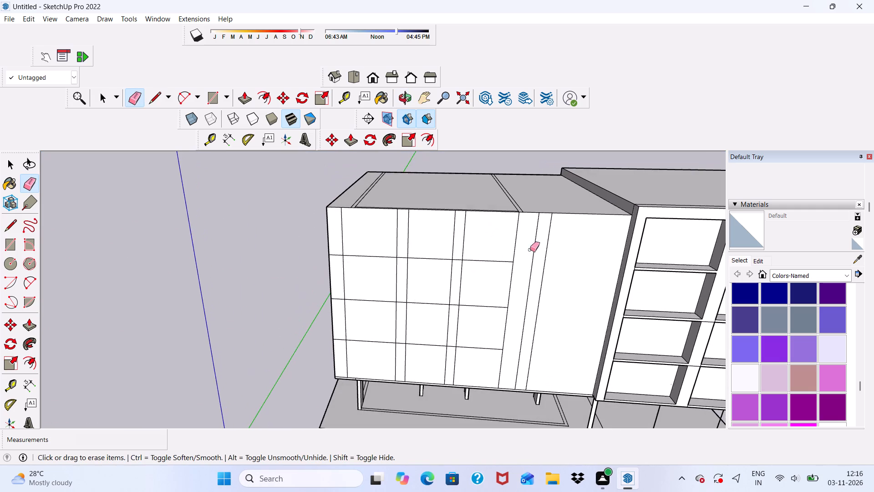
pyautogui.scroll(5, 520, 245)
pyautogui.moveTo(514, 237); pyautogui.dragTo(508, 241)
pyautogui.click(505, 302)
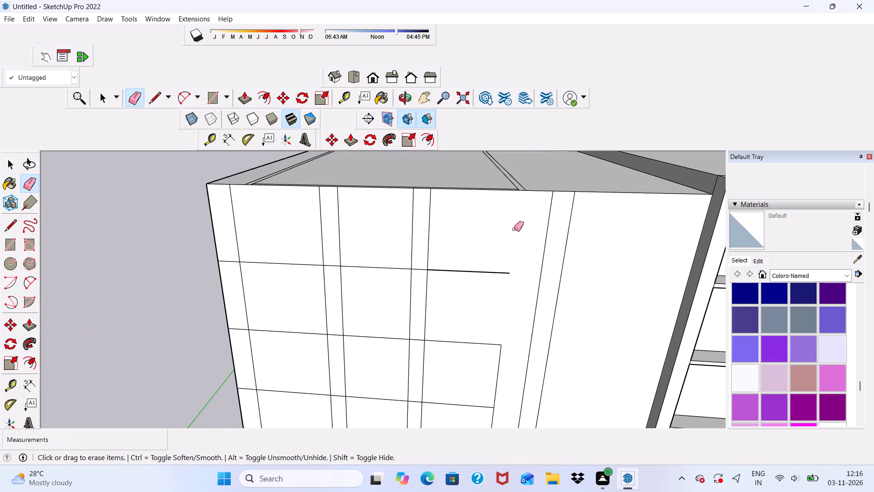
pyautogui.scroll(-6, 514, 229)
pyautogui.scroll(6, 527, 364)
pyautogui.moveTo(493, 297); pyautogui.dragTo(483, 300)
pyautogui.scroll(1, 493, 364)
pyautogui.click(485, 361)
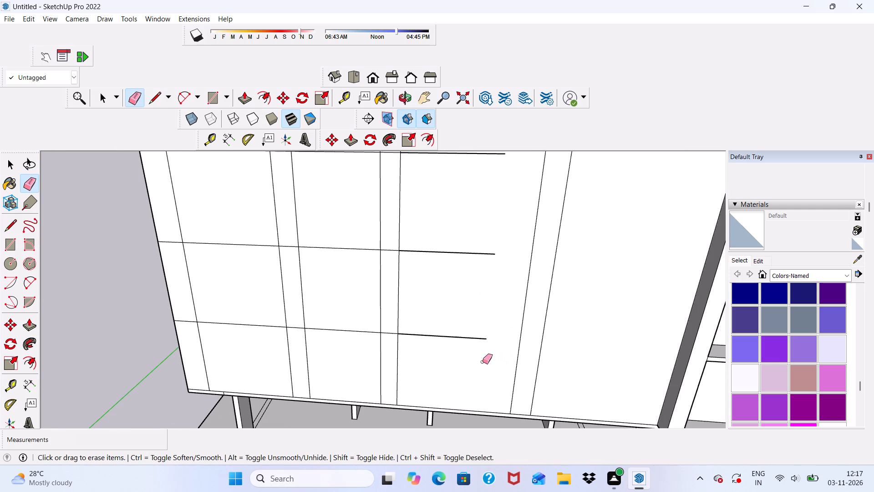
pyautogui.scroll(-11, 488, 328)
pyautogui.scroll(1, 157, 220)
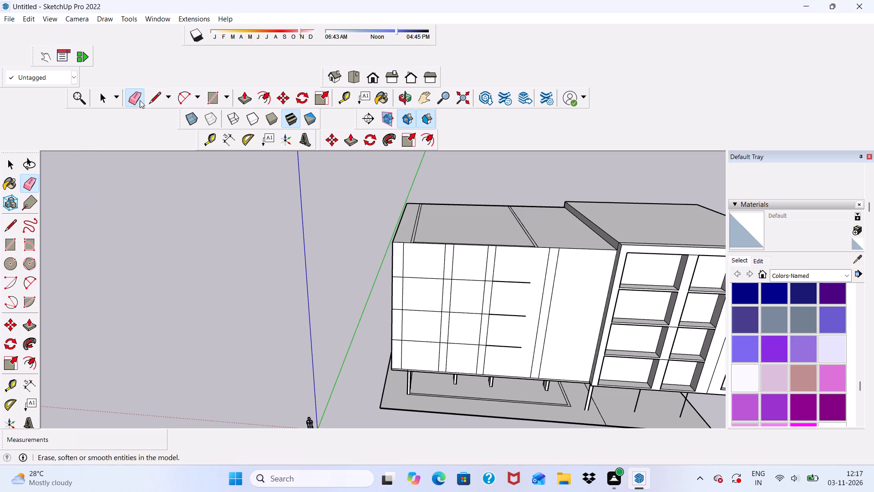
# Draw a line extending the top floor line from its loose end to the near edge of the third vertical strip.
pyautogui.click(151, 101)
pyautogui.scroll(-4, 256, 181)
pyautogui.scroll(1, 492, 260)
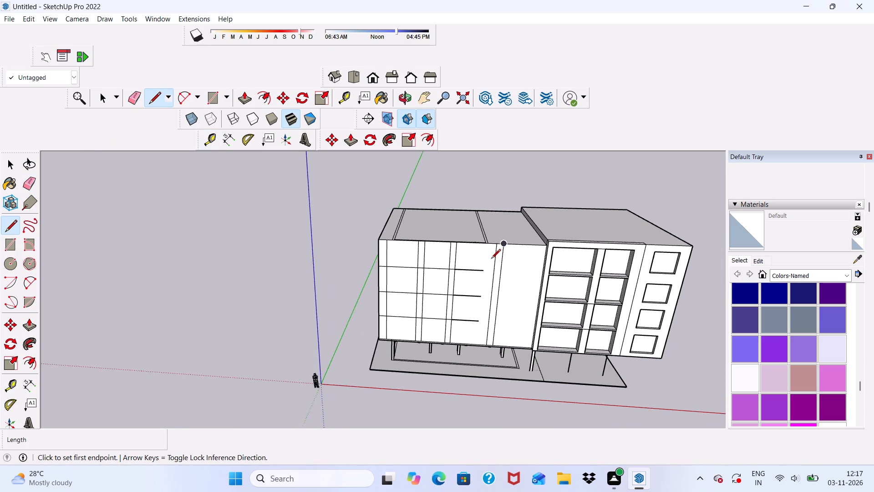
pyautogui.moveTo(491, 259); pyautogui.dragTo(454, 226, button='middle')
pyautogui.scroll(9, 458, 247)
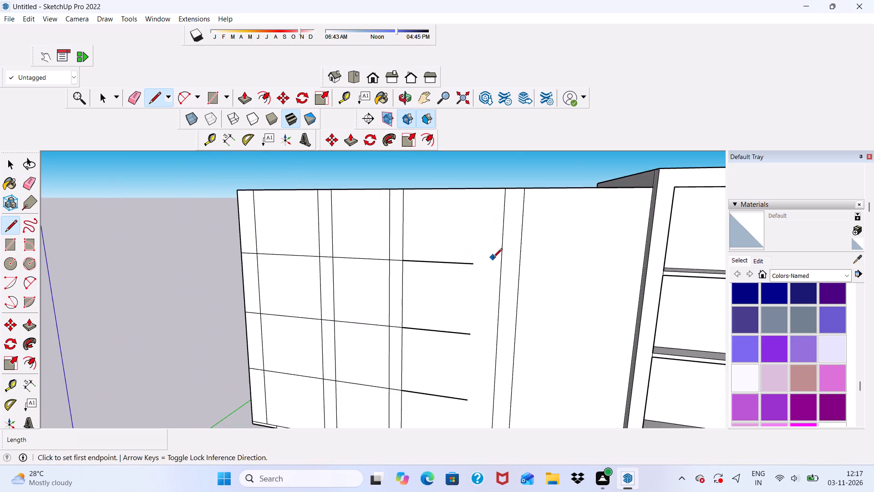
pyautogui.scroll(11, 493, 259)
pyautogui.click(455, 266)
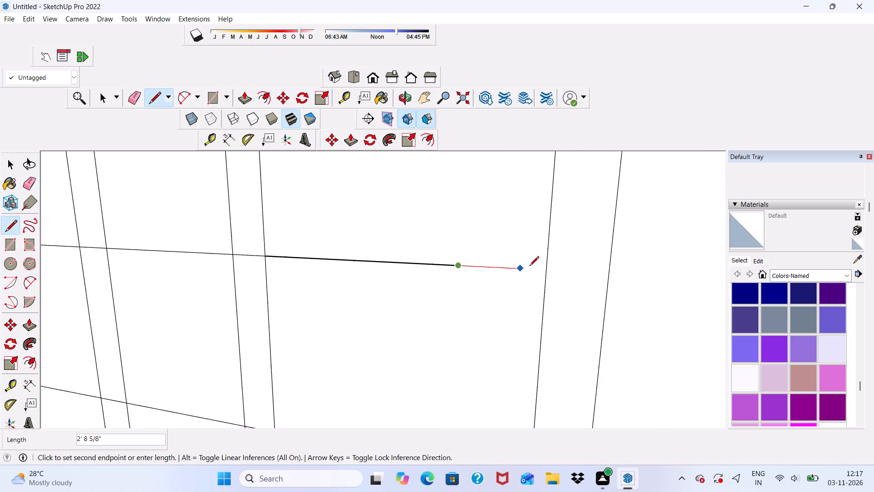
pyautogui.click(545, 270)
# Extend the middle and bottom floor lines by about 3' 8" each to the near edge of the third vertical strip.
pyautogui.scroll(-10, 529, 208)
pyautogui.scroll(2, 513, 386)
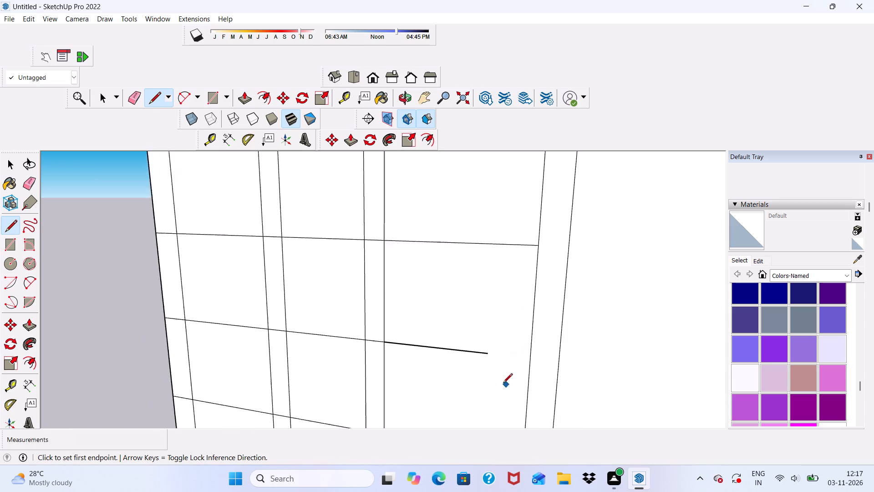
pyautogui.scroll(4, 503, 384)
pyautogui.click(478, 339)
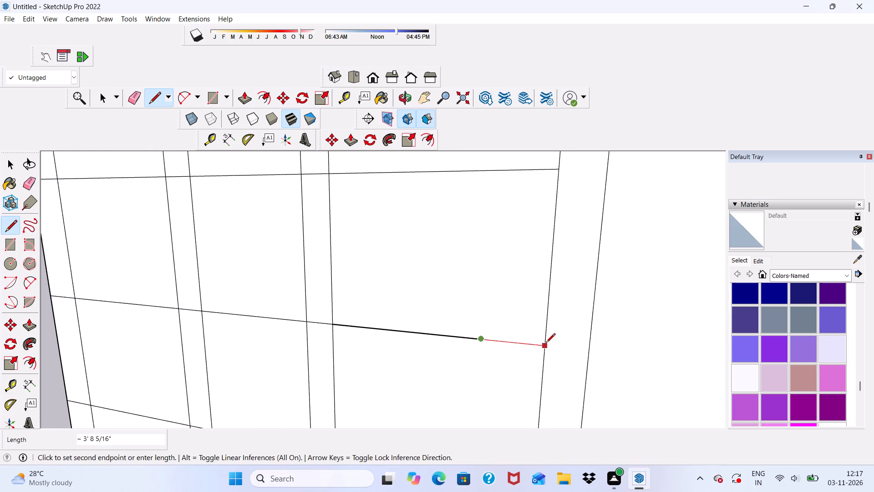
pyautogui.click(546, 344)
pyautogui.scroll(-12, 536, 271)
pyautogui.scroll(7, 554, 380)
pyautogui.scroll(4, 498, 348)
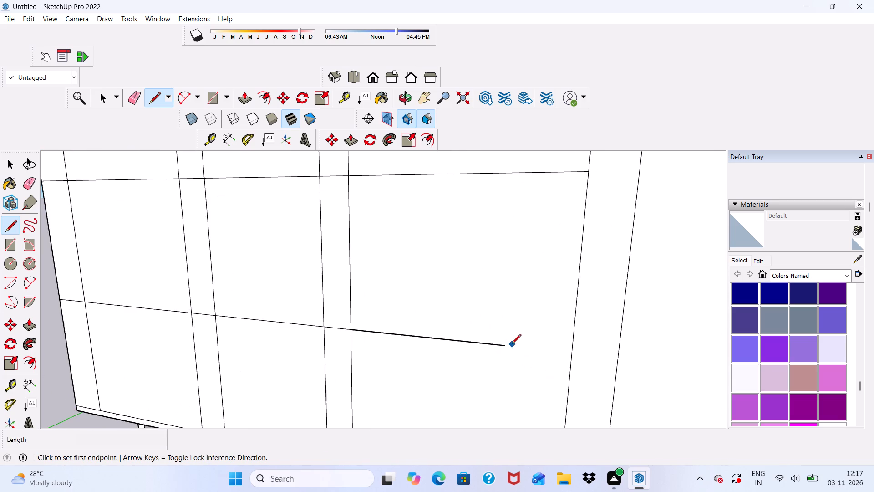
pyautogui.click(506, 346)
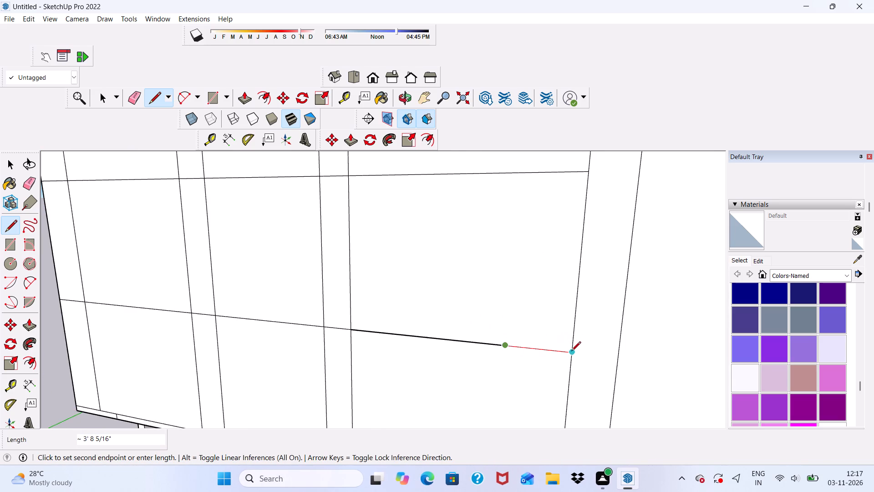
pyautogui.click(571, 352)
pyautogui.scroll(-13, 560, 293)
pyautogui.moveTo(505, 357); pyautogui.dragTo(577, 373, button='middle')
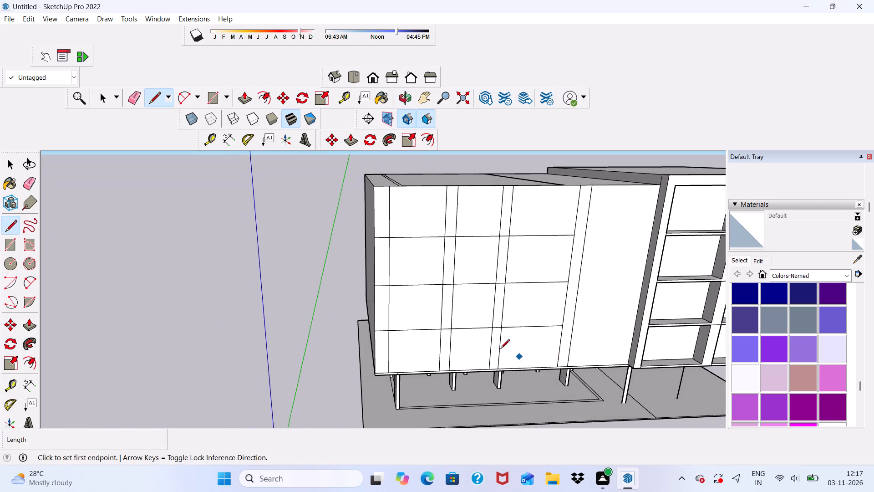
pyautogui.press('space')
# Push/Pull the full-height third strip, beside the blank wall, outward by 3'.
pyautogui.click(245, 96)
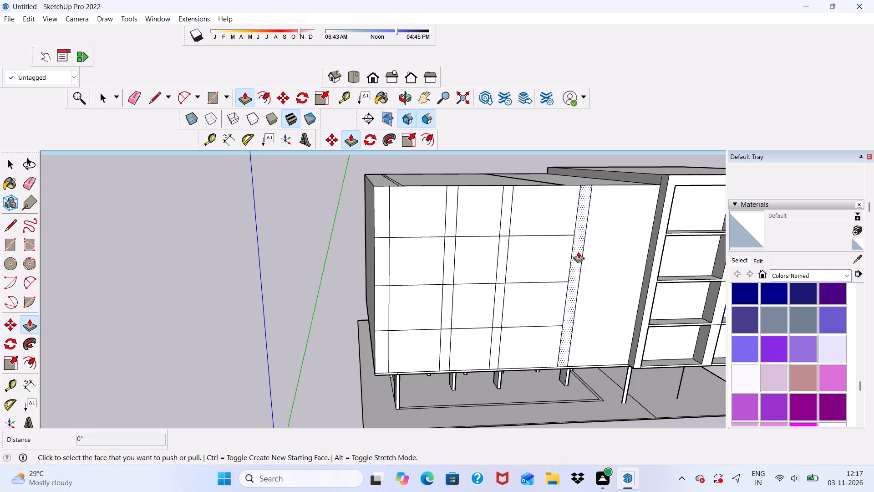
pyautogui.scroll(3, 575, 237)
pyautogui.click(576, 235)
pyautogui.scroll(-3, 592, 271)
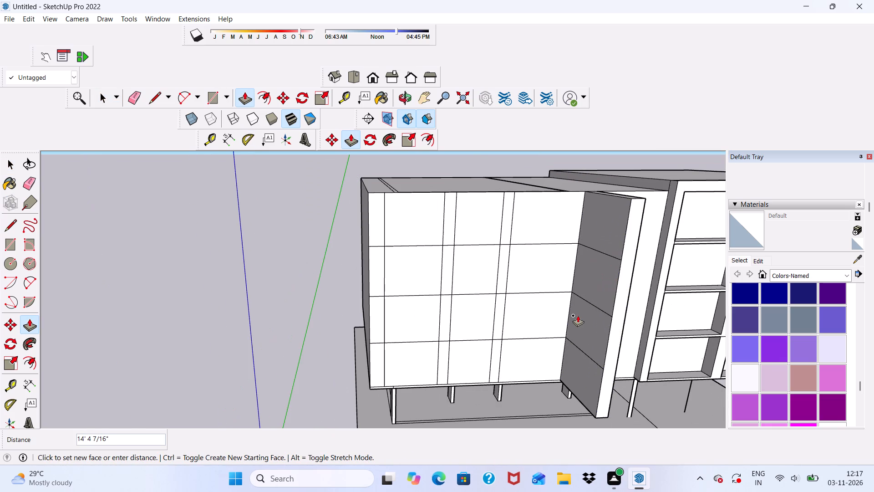
pyautogui.press('3')
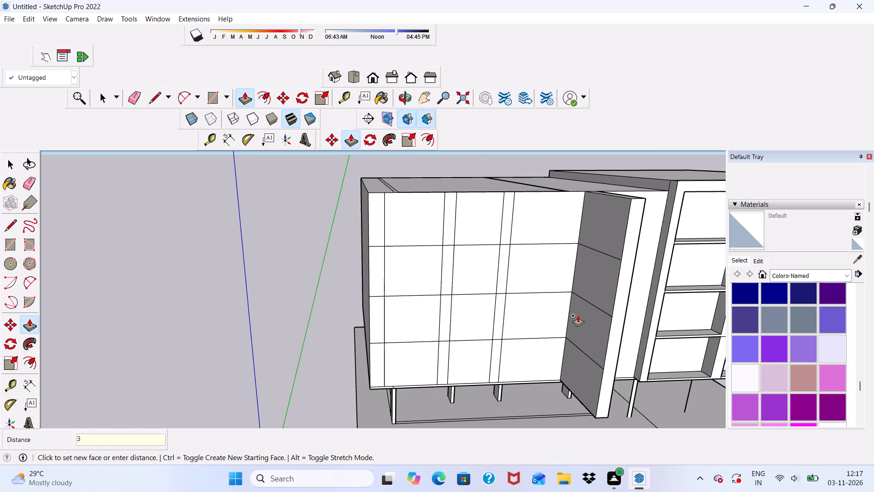
pyautogui.press("'")
pyautogui.press('Return')
# Push/Pull the top-floor segment of the second strip outward 3', flush with the projecting third strip.
pyautogui.scroll(-5, 602, 267)
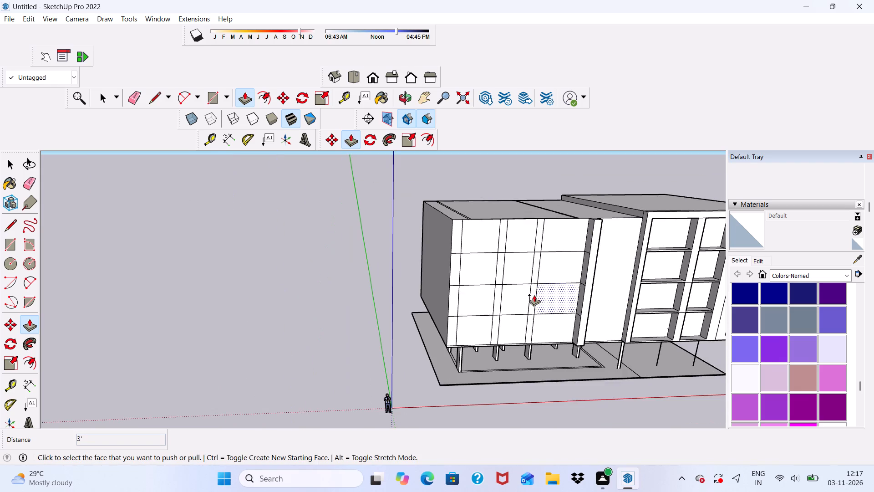
pyautogui.moveTo(532, 295); pyautogui.dragTo(455, 318, button='middle')
pyautogui.scroll(10, 482, 273)
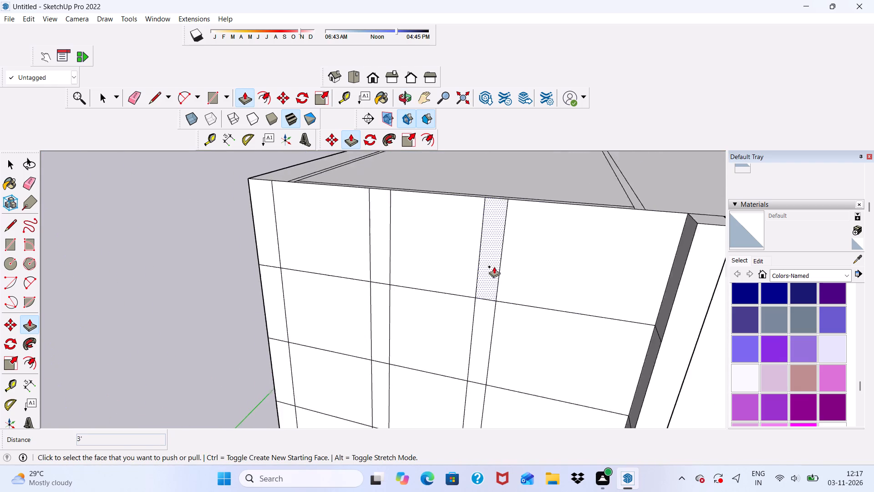
pyautogui.scroll(2, 494, 266)
pyautogui.click(492, 268)
pyautogui.scroll(-5, 467, 315)
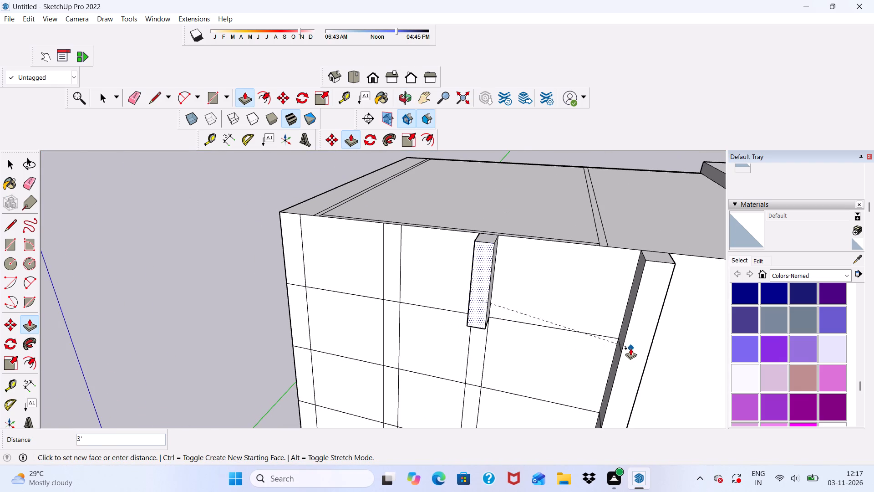
pyautogui.scroll(1, 617, 359)
pyautogui.click(618, 359)
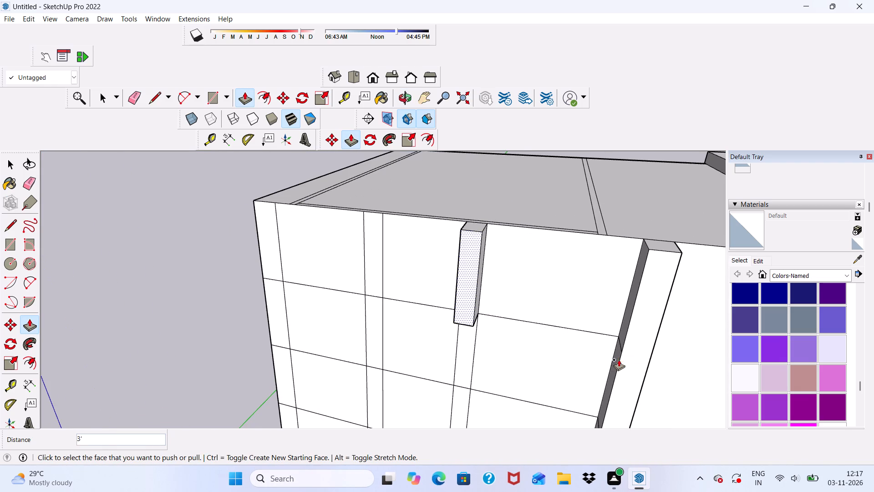
# Extend the underside of the second strip's projecting block down 30' to the base of the third fin.
pyautogui.scroll(-3, 587, 371)
pyautogui.scroll(1, 482, 372)
pyautogui.moveTo(482, 372); pyautogui.dragTo(512, 304, button='middle')
pyautogui.scroll(17, 527, 207)
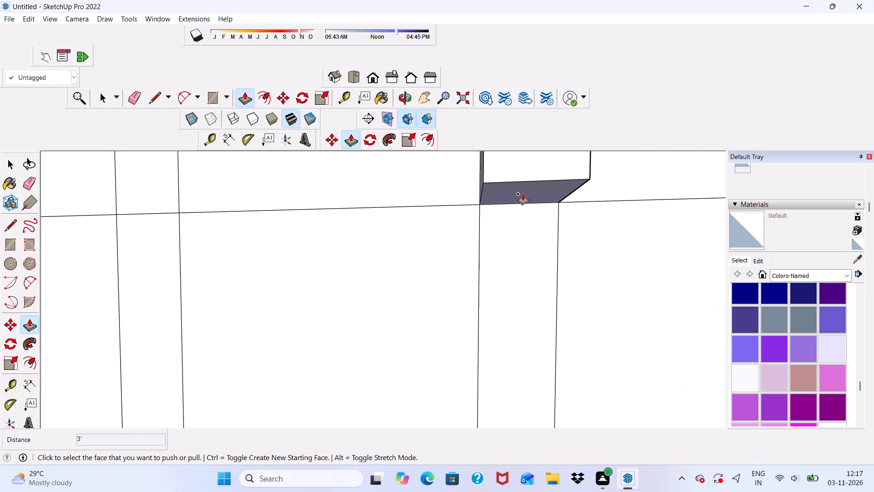
pyautogui.click(523, 194)
pyautogui.scroll(-5, 517, 253)
pyautogui.scroll(-16, 497, 172)
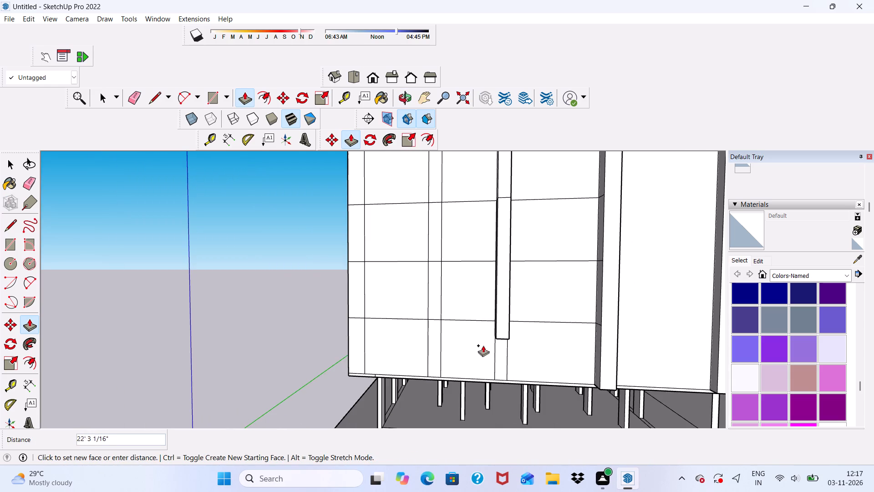
pyautogui.scroll(6, 521, 387)
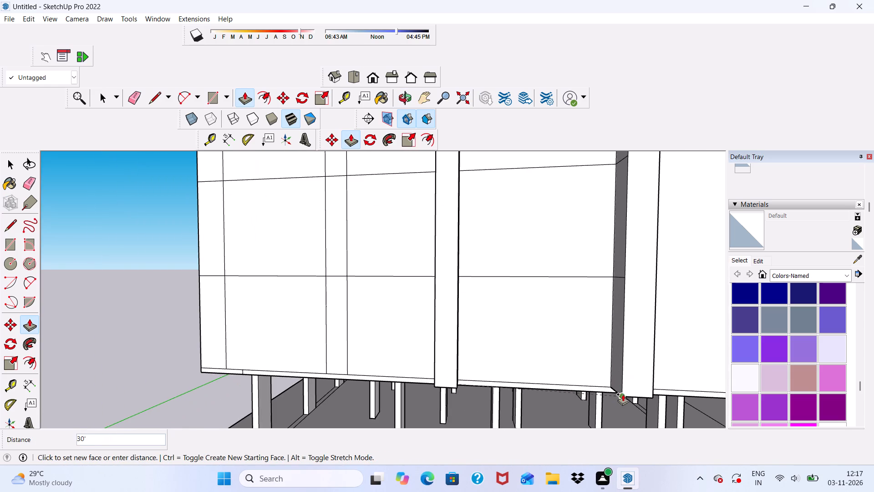
pyautogui.moveTo(628, 392); pyautogui.dragTo(648, 296, button='middle')
pyautogui.scroll(5, 630, 267)
pyautogui.click(643, 270)
# Push/Pull the top-floor segment of the first strip inward from the corner strip outward 3', matching the neighbouring fin.
pyautogui.scroll(-3, 606, 312)
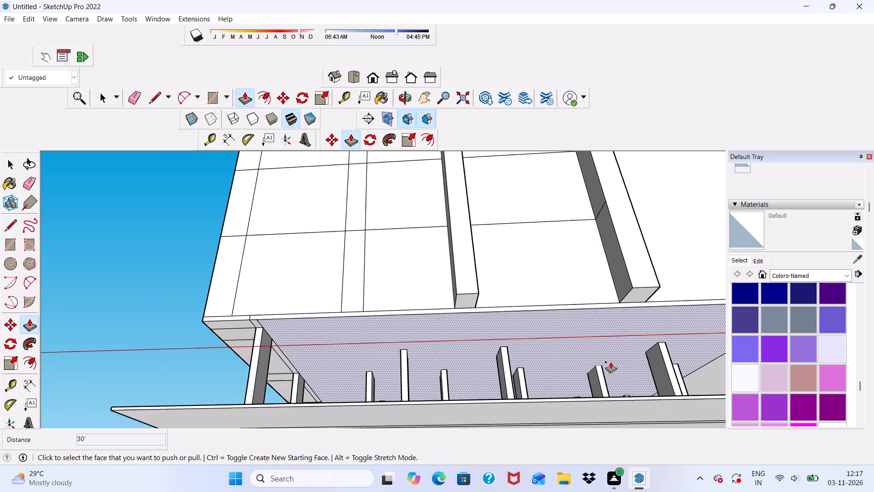
pyautogui.scroll(-9, 610, 362)
pyautogui.moveTo(501, 318); pyautogui.dragTo(544, 466, button='middle')
pyautogui.scroll(4, 471, 265)
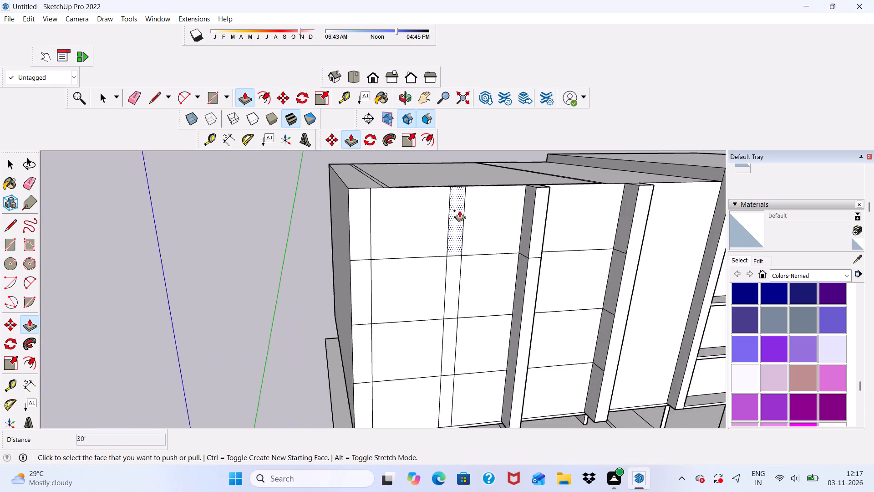
pyautogui.scroll(4, 459, 210)
pyautogui.click(460, 210)
pyautogui.scroll(3, 579, 188)
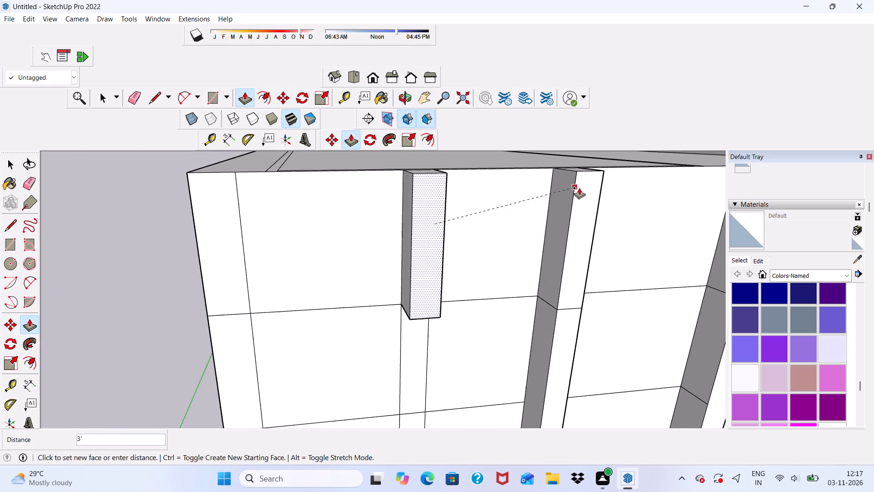
pyautogui.click(579, 188)
# Extend the underside of the first strip's projecting block down 30', level with the bottom of the neighbouring fin.
pyautogui.scroll(-4, 574, 205)
pyautogui.moveTo(551, 252); pyautogui.dragTo(561, 175, button='middle')
pyautogui.scroll(6, 490, 190)
pyautogui.scroll(5, 453, 181)
pyautogui.click(453, 182)
pyautogui.scroll(-19, 454, 237)
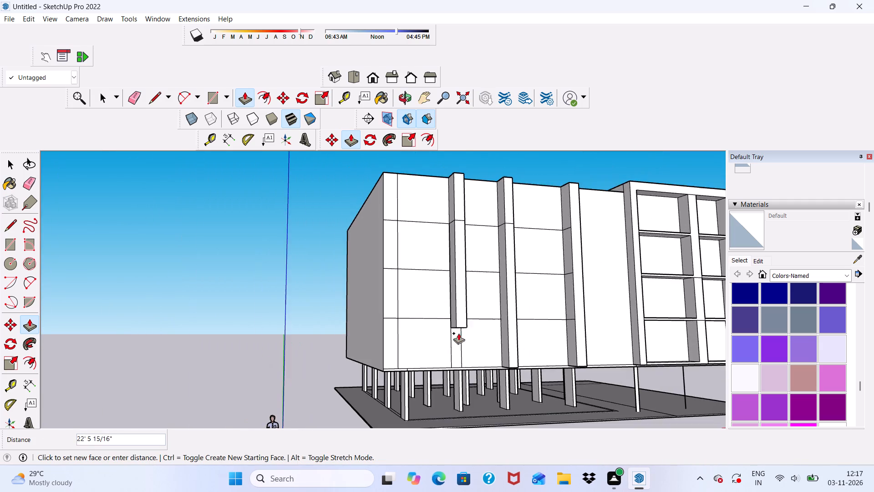
pyautogui.scroll(5, 466, 363)
pyautogui.scroll(7, 549, 365)
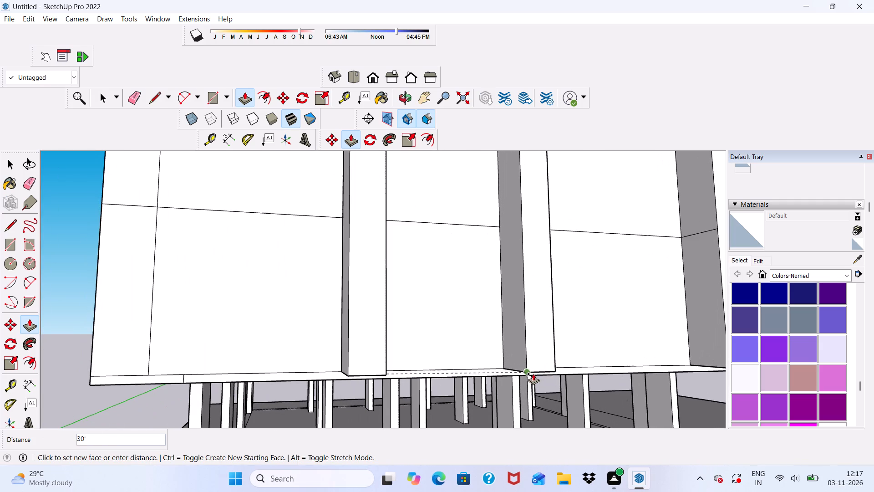
pyautogui.scroll(8, 534, 369)
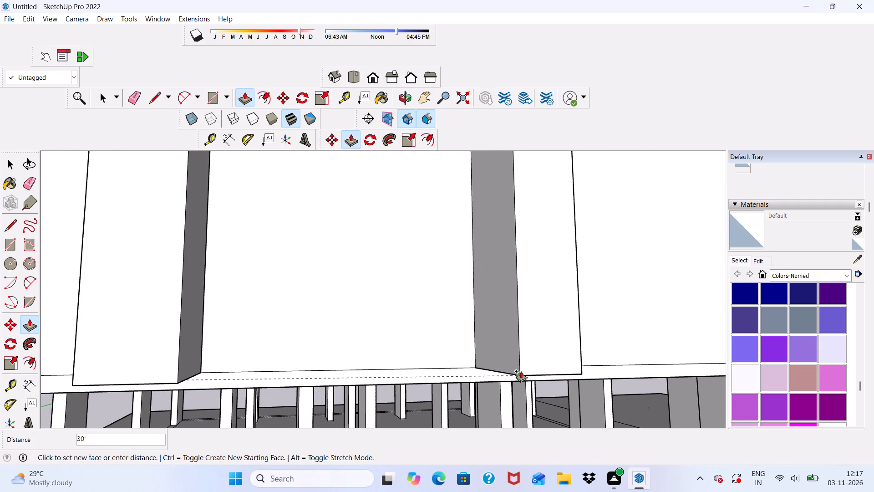
pyautogui.scroll(-1, 522, 369)
pyautogui.moveTo(522, 368); pyautogui.dragTo(534, 272, button='middle')
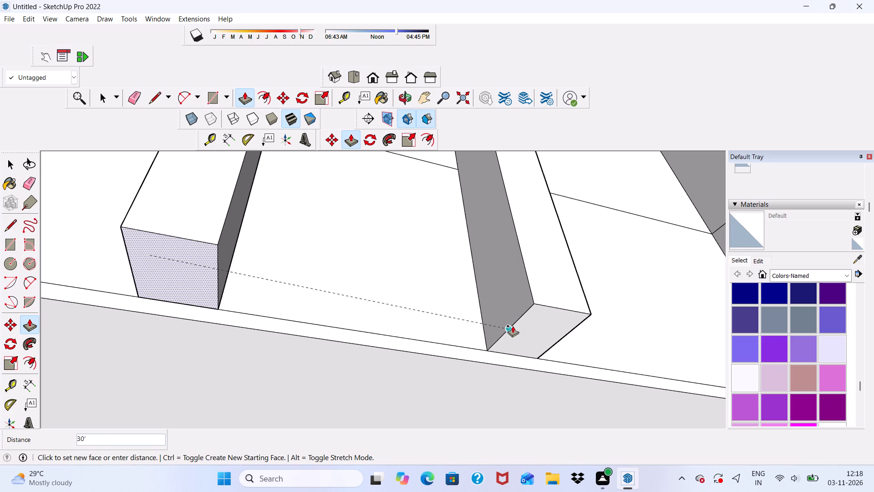
pyautogui.click(513, 326)
# Push/Pull the top-floor segment of the corner strip at the wall's outer end outward 3', flush with the other fins.
pyautogui.scroll(-6, 525, 293)
pyautogui.scroll(-11, 490, 328)
pyautogui.moveTo(485, 332); pyautogui.dragTo(447, 475, button='middle')
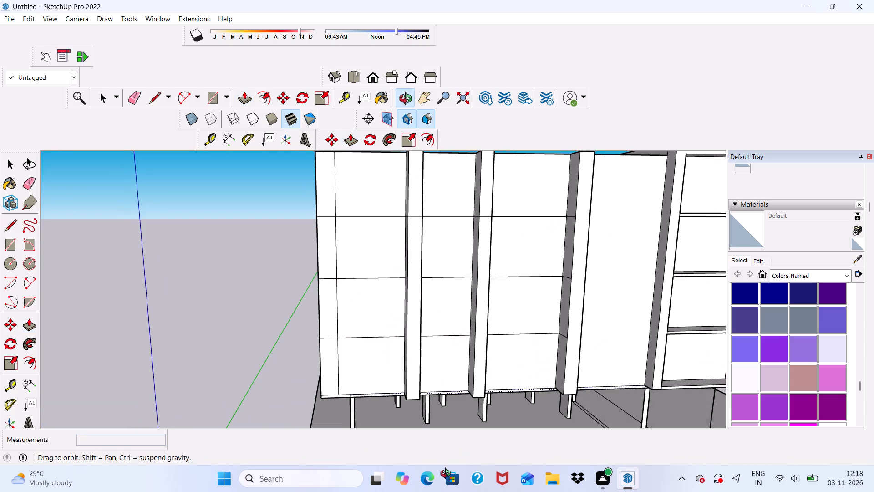
pyautogui.moveTo(447, 475); pyautogui.dragTo(446, 477, button='middle')
pyautogui.scroll(5, 330, 179)
pyautogui.click(325, 183)
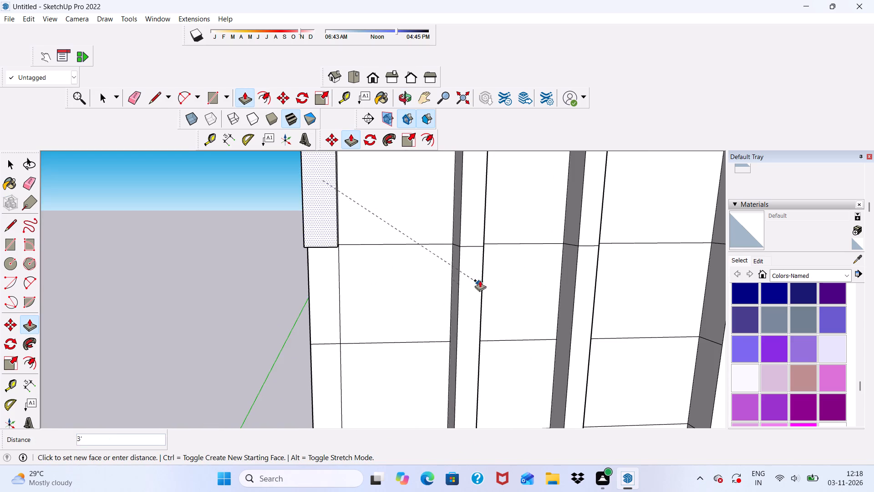
pyautogui.click(460, 276)
# Push/Pull the corner strip's second segment from the top outward, flush with the projecting block above it.
pyautogui.scroll(-2, 461, 284)
pyautogui.moveTo(462, 293); pyautogui.dragTo(454, 366, button='middle')
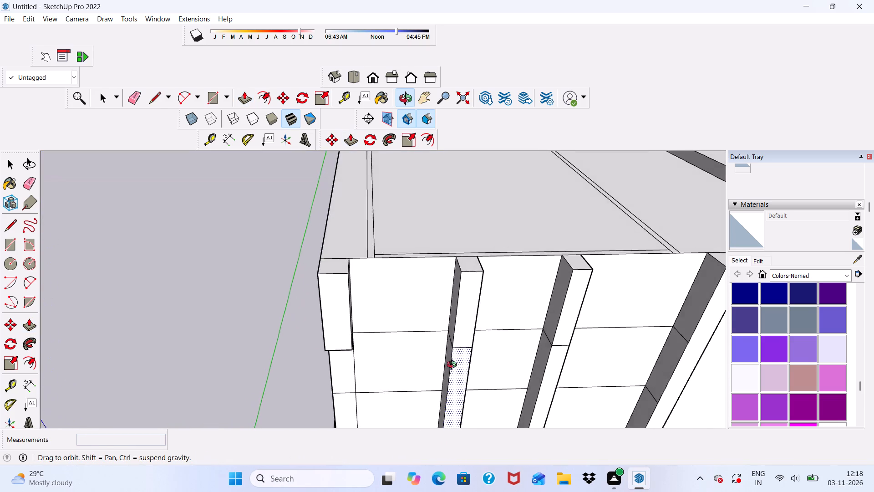
pyautogui.moveTo(454, 366); pyautogui.dragTo(529, 258, button='middle')
pyautogui.scroll(5, 416, 221)
pyautogui.click(417, 223)
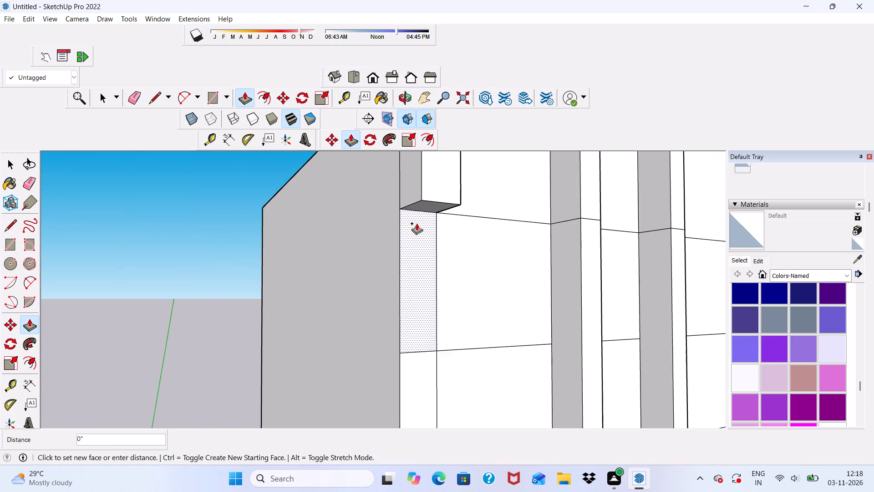
pyautogui.click(434, 195)
# Extend the underside of the corner strip's projecting block down 20', level with the bottom of the adjacent fin.
pyautogui.scroll(-5, 434, 193)
pyautogui.moveTo(439, 250); pyautogui.dragTo(451, 184, button='middle')
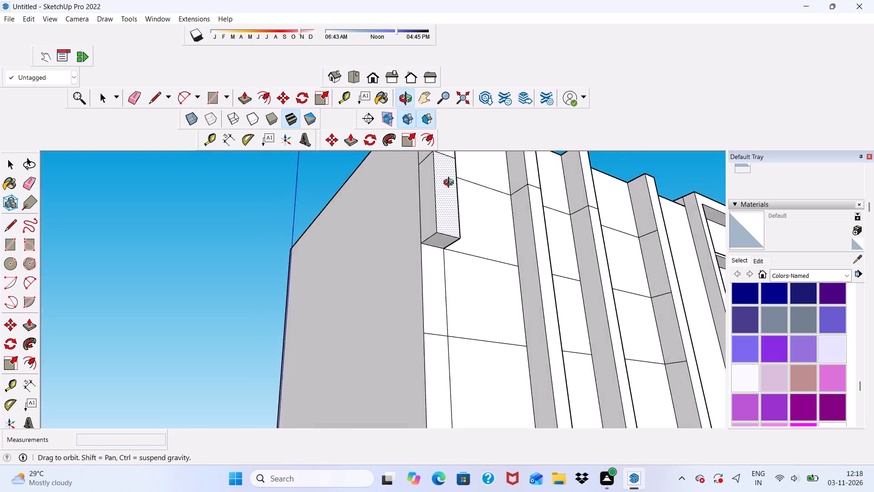
pyautogui.moveTo(451, 184); pyautogui.dragTo(452, 180, button='middle')
pyautogui.scroll(4, 444, 231)
pyautogui.click(444, 214)
pyautogui.scroll(-5, 442, 269)
pyautogui.scroll(-6, 472, 220)
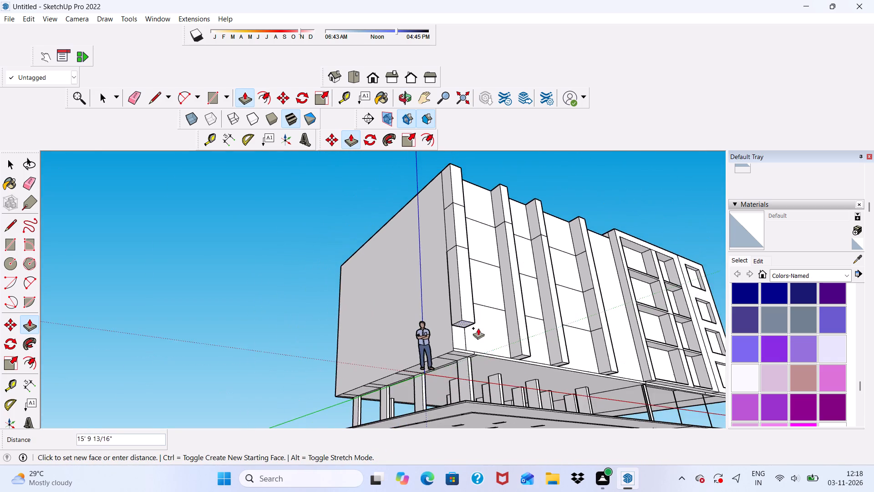
pyautogui.scroll(6, 544, 334)
pyautogui.scroll(4, 492, 375)
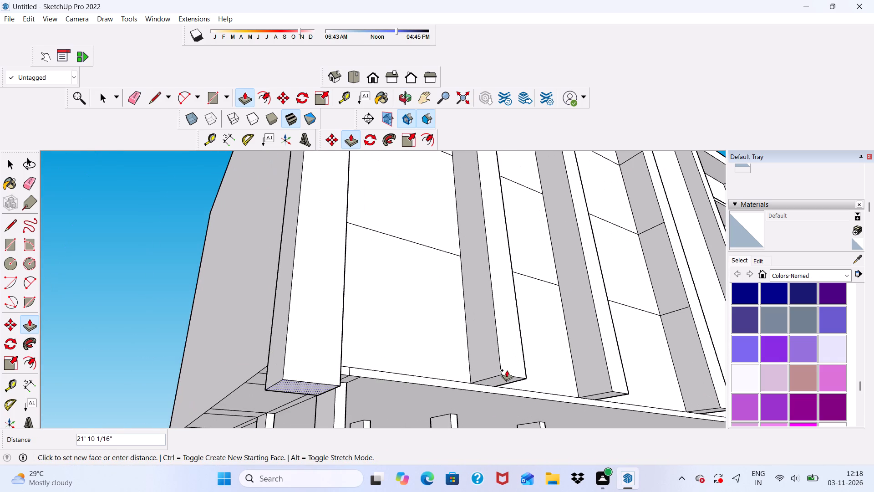
pyautogui.scroll(8, 514, 367)
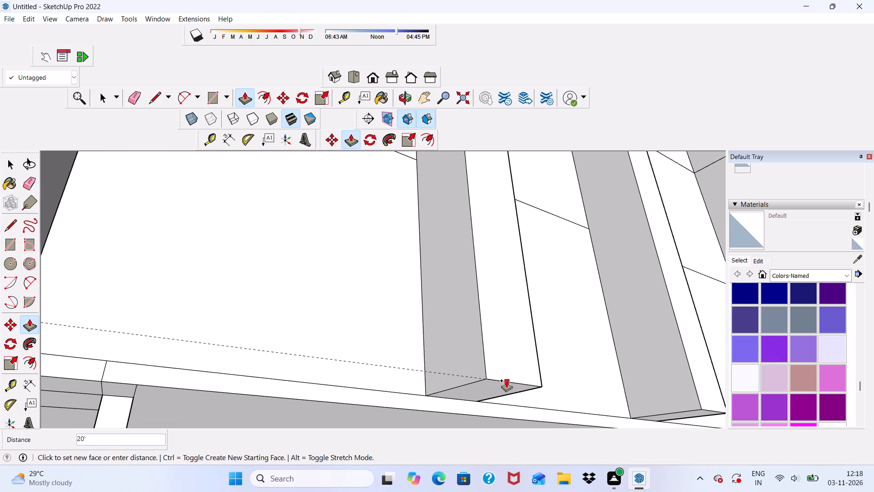
pyautogui.click(505, 381)
pyautogui.scroll(-12, 508, 319)
pyautogui.moveTo(513, 329); pyautogui.dragTo(464, 379, button='middle')
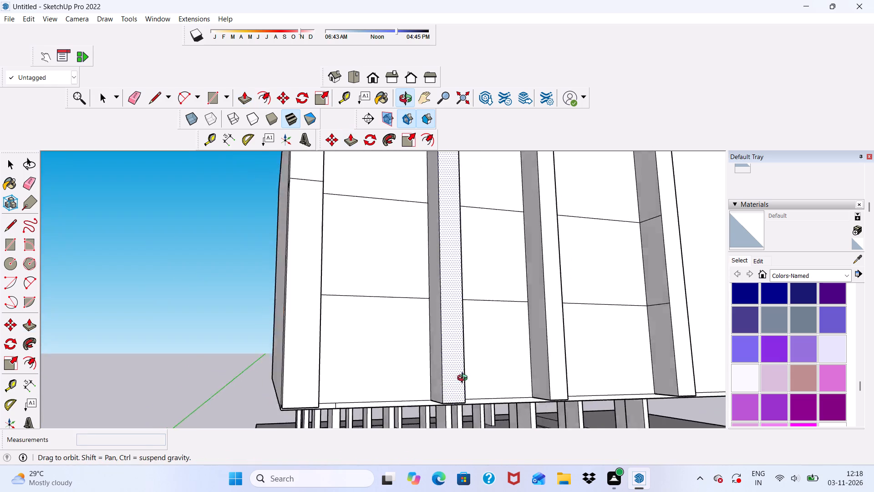
pyautogui.moveTo(464, 379); pyautogui.dragTo(446, 395, button='middle')
pyautogui.scroll(-8, 410, 277)
pyautogui.moveTo(392, 307); pyautogui.dragTo(388, 346, button='middle')
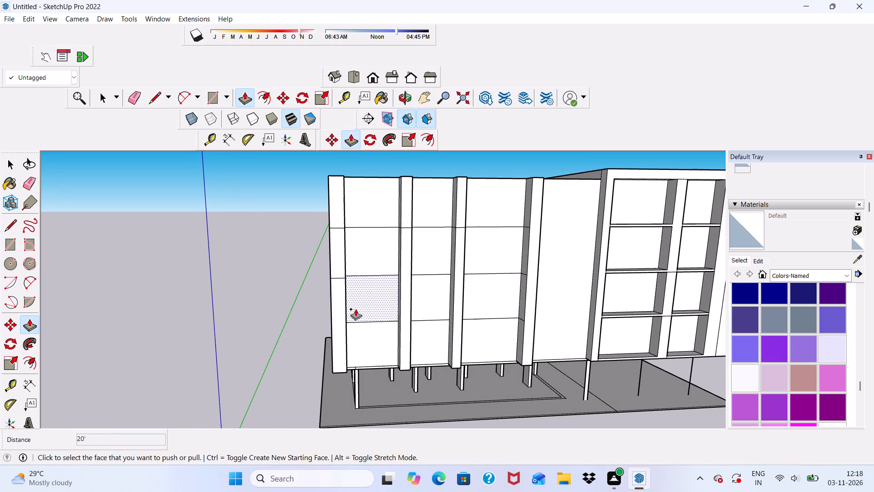
# Erase the two leftover floor-line edges crossing the front face of the corner fin at the wall's outer end.
pyautogui.click(130, 93)
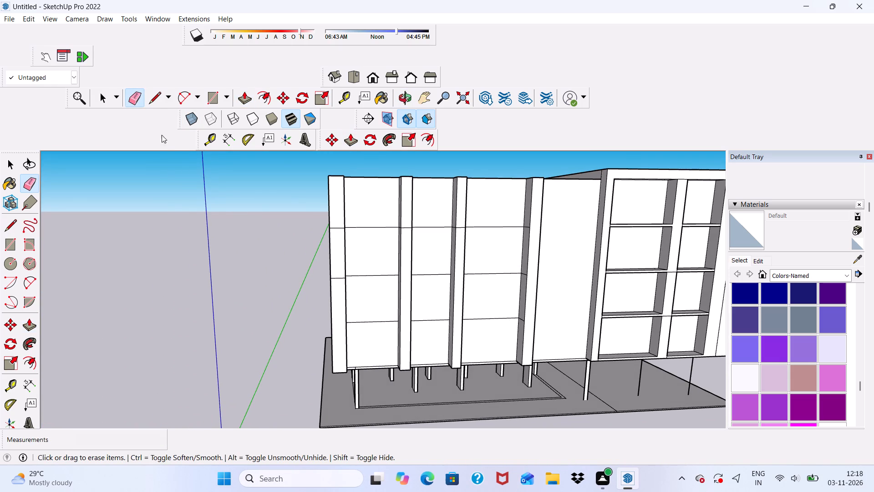
pyautogui.scroll(4, 336, 233)
pyautogui.moveTo(339, 219); pyautogui.dragTo(338, 246)
pyautogui.moveTo(338, 290); pyautogui.dragTo(336, 311)
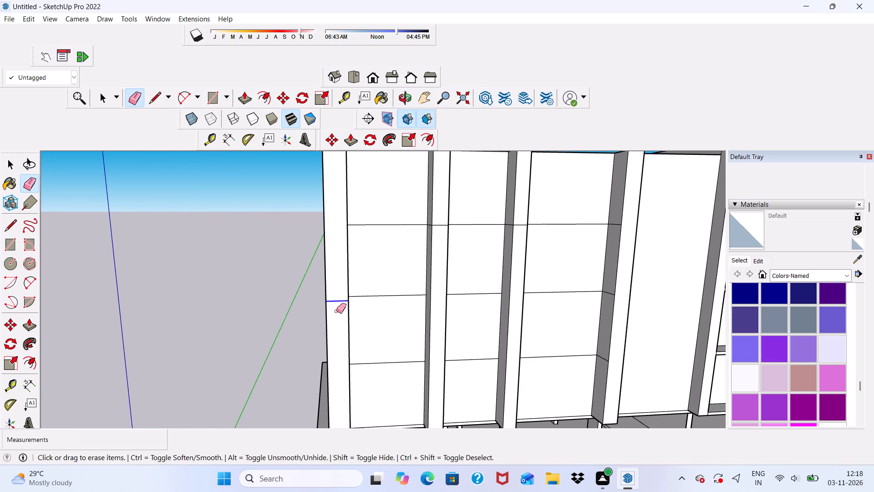
pyautogui.moveTo(336, 311); pyautogui.dragTo(336, 314)
# Erase the two leftover floor-line edges crossing the inner side face of the corner fin.
pyautogui.scroll(-2, 375, 303)
pyautogui.moveTo(361, 305); pyautogui.dragTo(309, 322, button='middle')
pyautogui.scroll(5, 313, 356)
pyautogui.scroll(2, 290, 281)
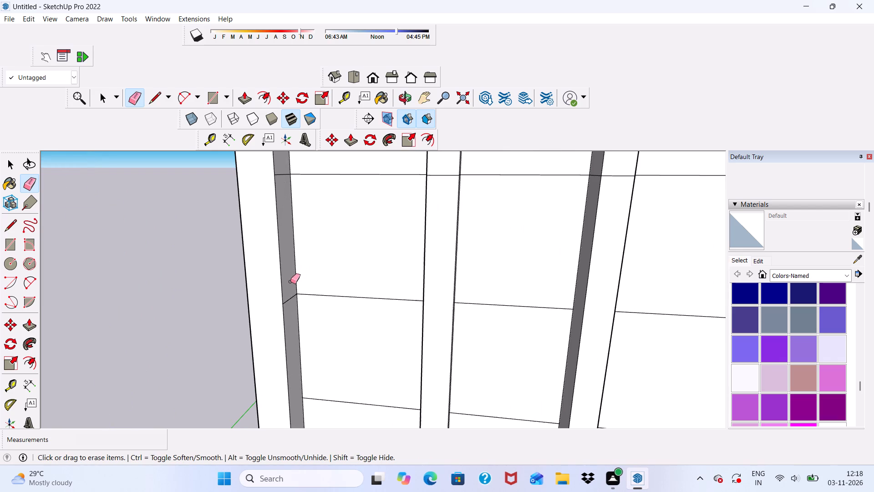
pyautogui.moveTo(290, 282); pyautogui.dragTo(291, 308)
pyautogui.moveTo(281, 169); pyautogui.dragTo(279, 190)
pyautogui.scroll(-10, 295, 230)
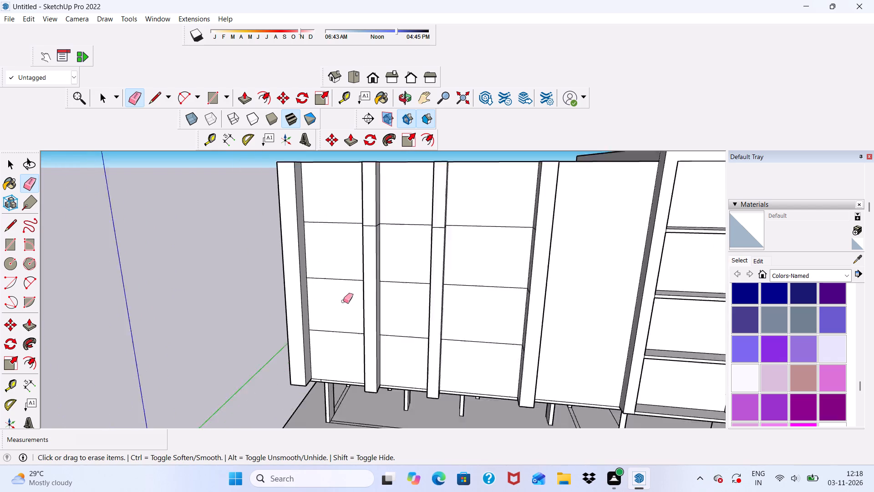
pyautogui.scroll(-2, 343, 301)
pyautogui.moveTo(354, 321); pyautogui.dragTo(326, 352, button='middle')
pyautogui.press('space')
# Place a horizontal guide 6" above the uppermost floor line on the long wall.
pyautogui.scroll(-3, 416, 292)
pyautogui.moveTo(420, 296); pyautogui.dragTo(360, 267, button='middle')
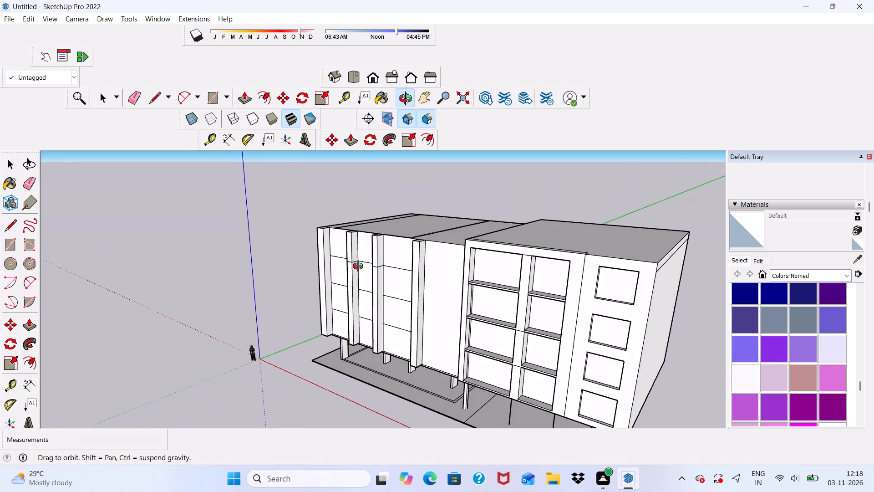
pyautogui.moveTo(360, 267); pyautogui.dragTo(505, 279, button='middle')
pyautogui.scroll(6, 470, 233)
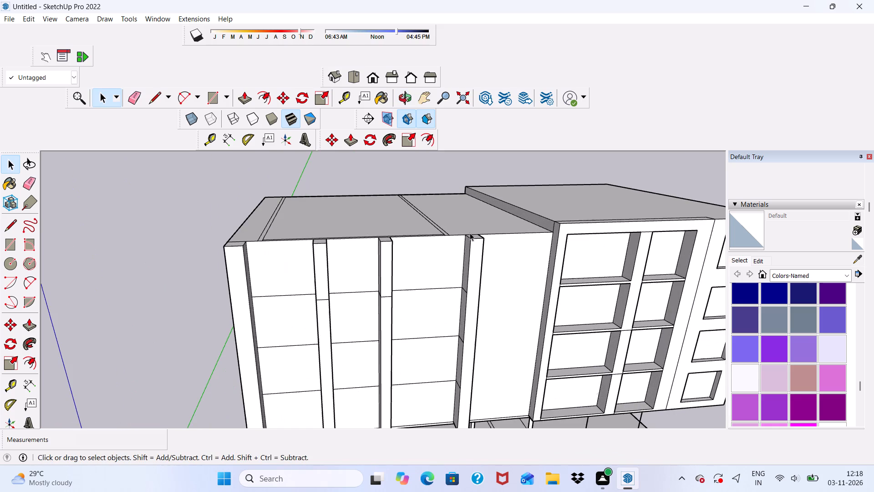
pyautogui.scroll(5, 444, 265)
pyautogui.moveTo(407, 308); pyautogui.dragTo(401, 270, button='middle')
pyautogui.click(341, 99)
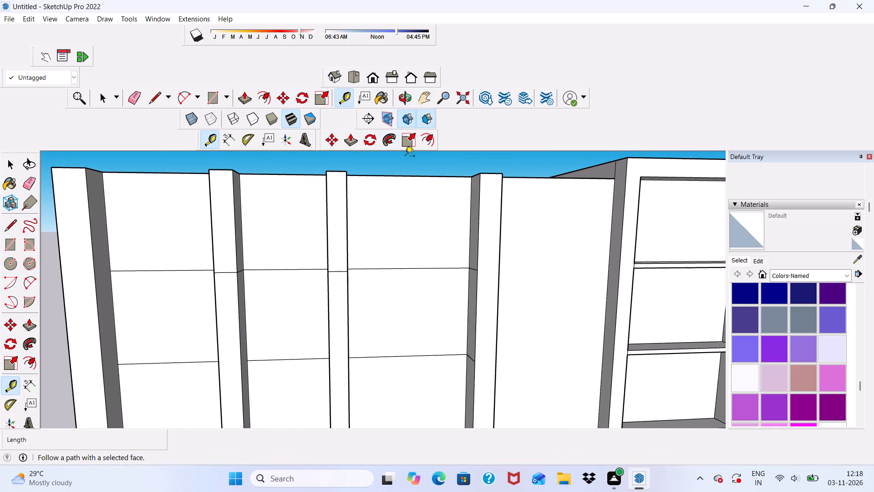
pyautogui.scroll(5, 426, 303)
pyautogui.scroll(-2, 413, 242)
pyautogui.scroll(4, 411, 248)
pyautogui.click(411, 248)
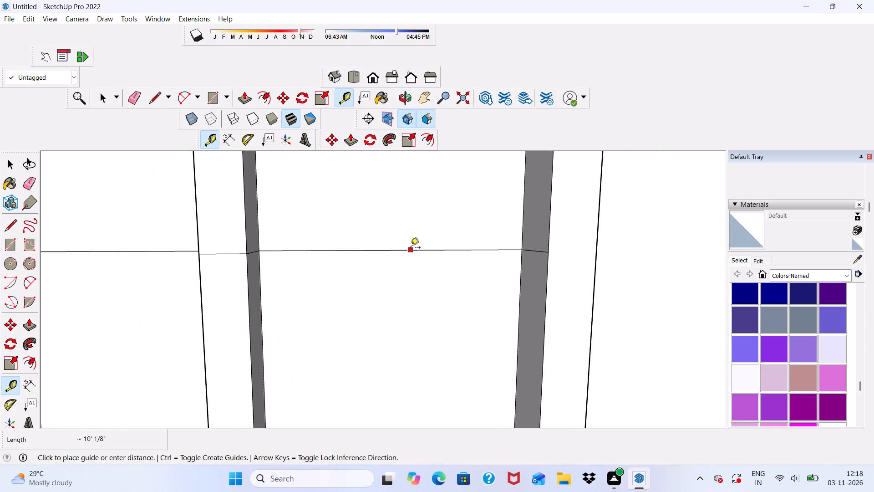
pyautogui.press('6')
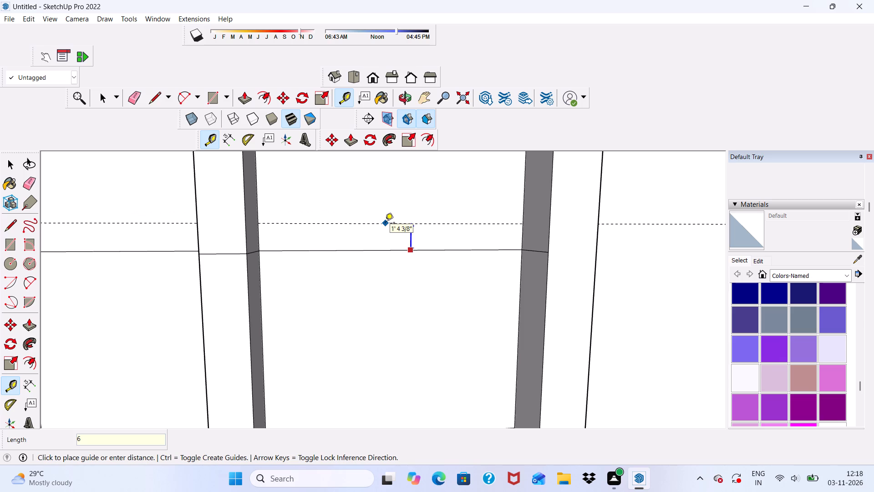
pyautogui.hotkey('shift', '"')
pyautogui.press('Return')
# Place a horizontal guide 6" above the long wall's middle floor line.
pyautogui.scroll(-4, 384, 227)
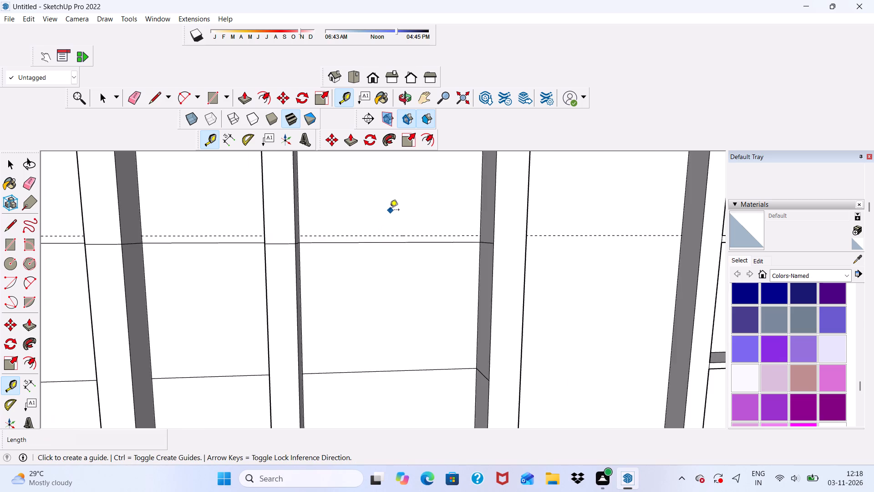
pyautogui.scroll(-3, 389, 211)
pyautogui.scroll(3, 392, 334)
pyautogui.click(392, 334)
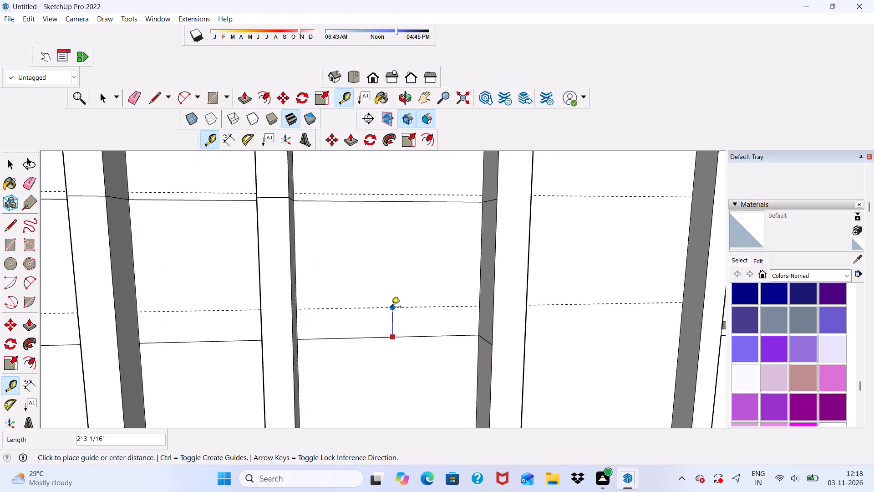
pyautogui.press('6')
pyautogui.hotkey('shift', '"')
pyautogui.press('Return')
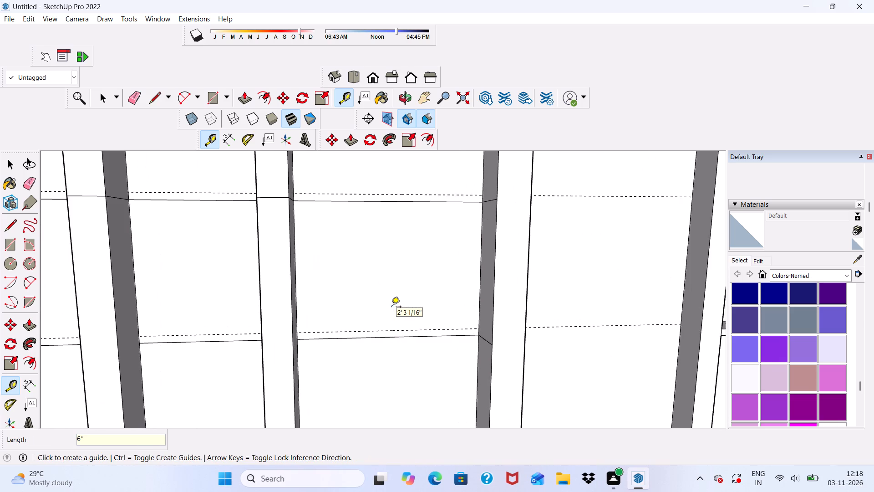
# Place a horizontal guide 6" above the long wall's lowest floor line.
pyautogui.scroll(-13, 369, 301)
pyautogui.scroll(7, 386, 370)
pyautogui.scroll(4, 381, 333)
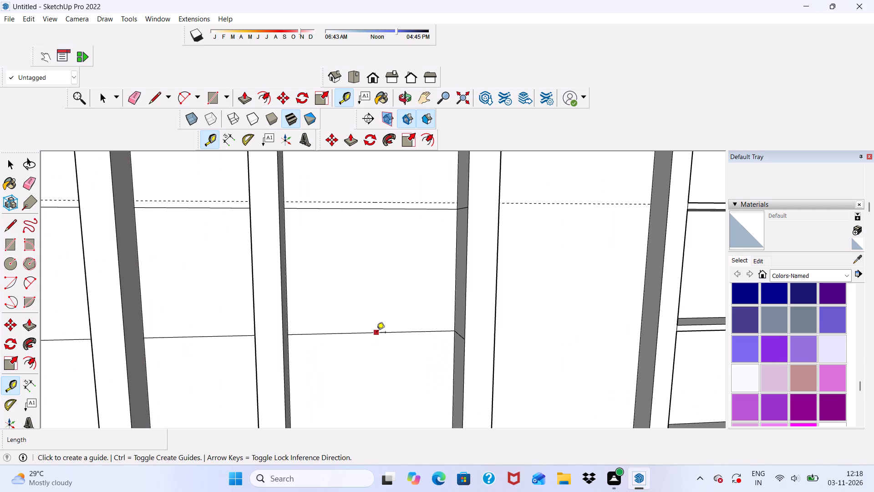
pyautogui.click(377, 331)
pyautogui.press('6')
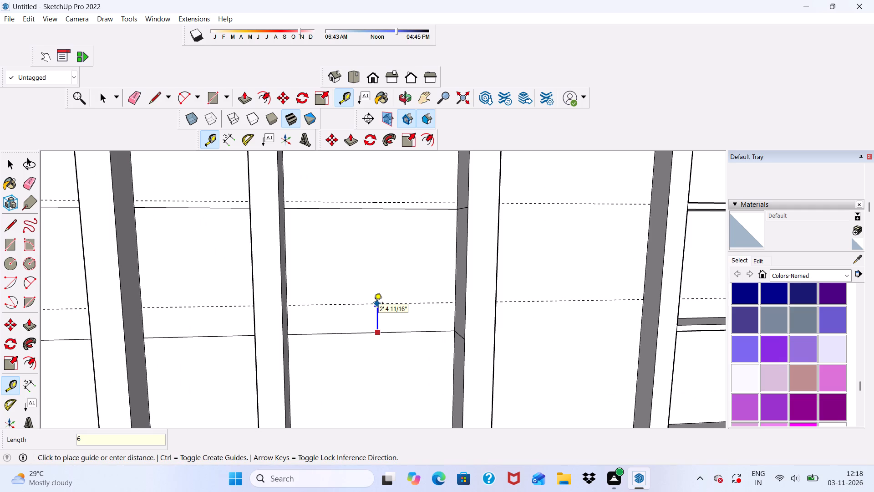
pyautogui.hotkey('shift', '"')
pyautogui.press('Return')
# Place a horizontal guide 6" above the bottom edge of the long wall.
pyautogui.scroll(-6, 372, 308)
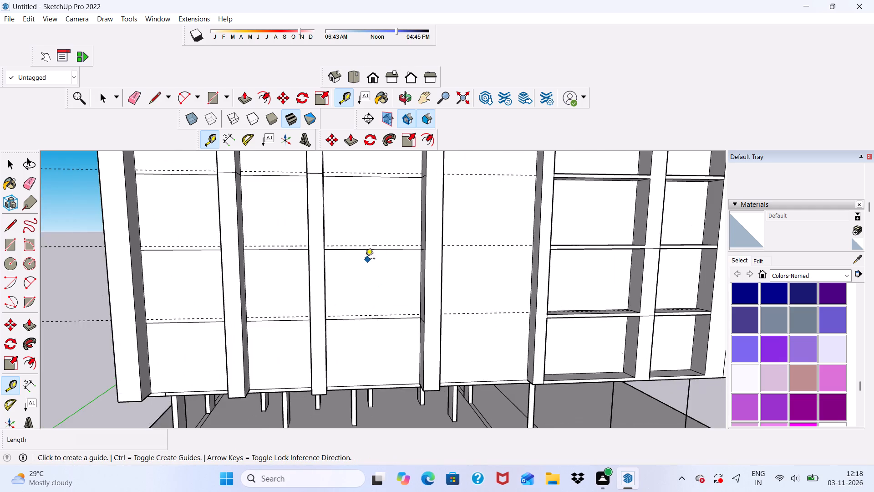
pyautogui.scroll(-4, 365, 259)
pyautogui.scroll(13, 377, 341)
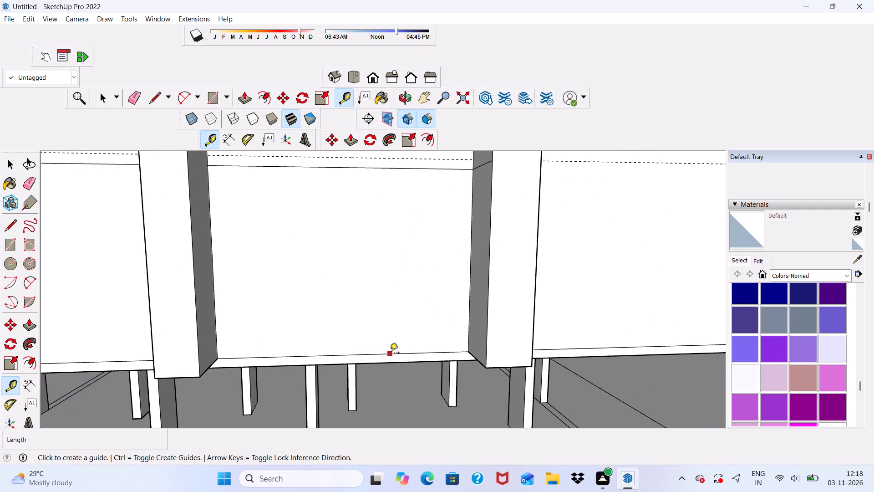
pyautogui.click(390, 354)
pyautogui.press('6')
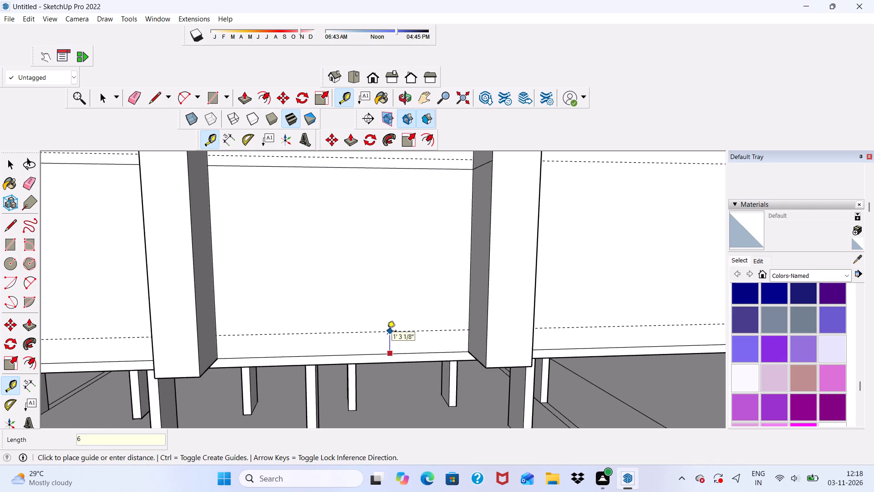
pyautogui.hotkey('shift', '"')
pyautogui.press('Return')
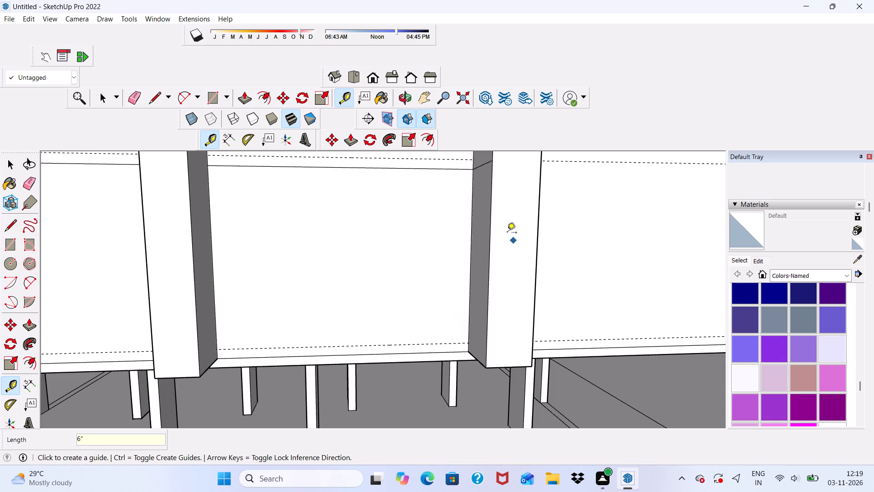
# Draw a line about 24' 9" long on the bottom guide, from the fourth fin to the second fin from the outer corner.
pyautogui.click(151, 101)
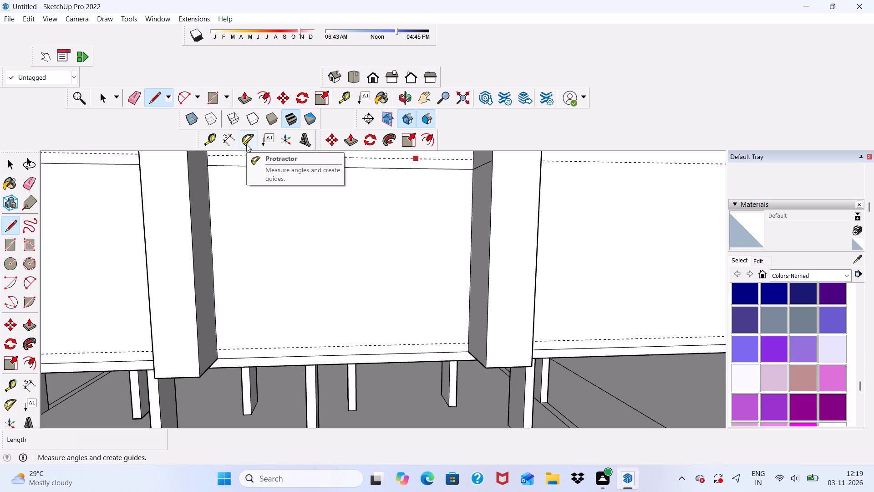
pyautogui.scroll(-2, 303, 221)
pyautogui.scroll(11, 438, 334)
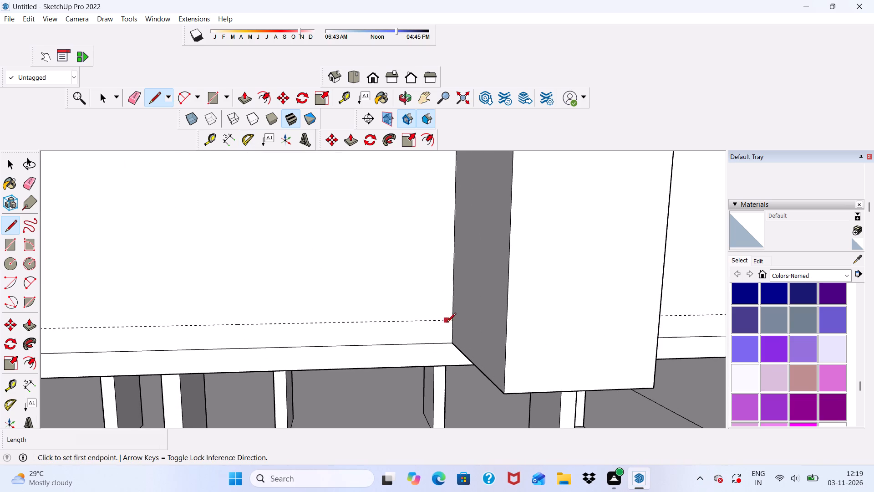
pyautogui.scroll(5, 447, 323)
pyautogui.click(454, 319)
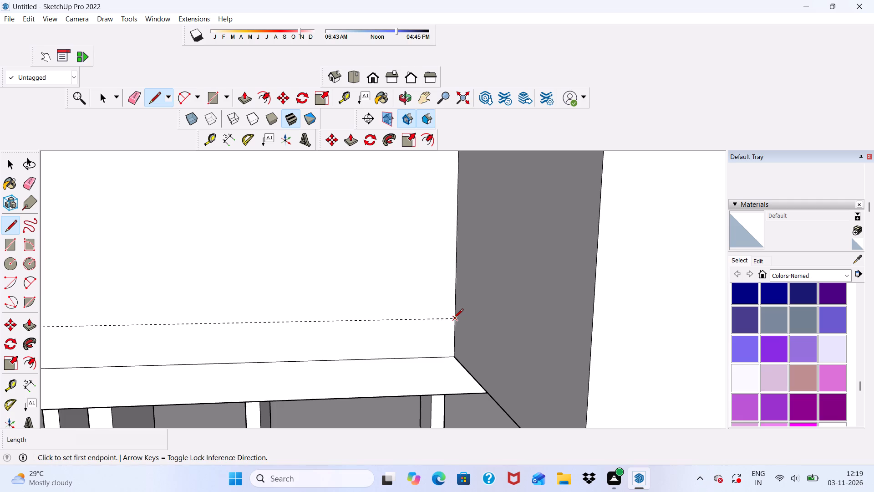
pyautogui.scroll(-6, 447, 309)
pyautogui.scroll(-18, 436, 324)
pyautogui.scroll(3, 289, 345)
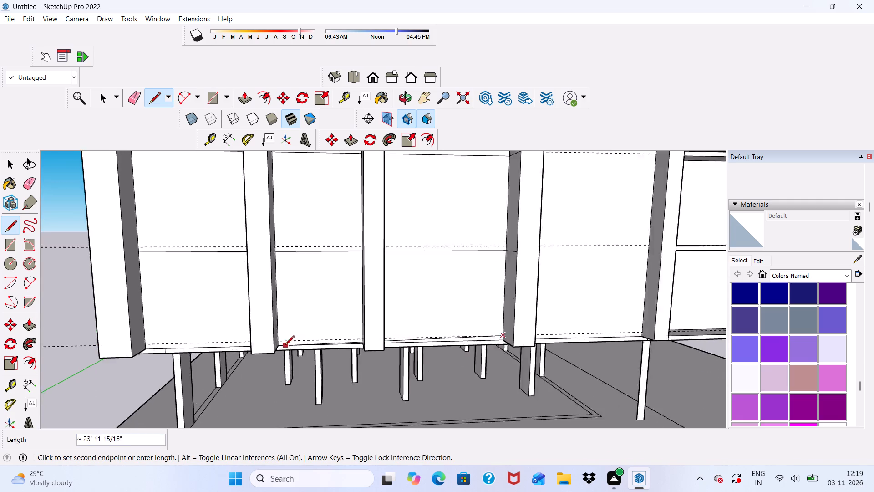
pyautogui.scroll(16, 285, 346)
pyautogui.scroll(5, 279, 340)
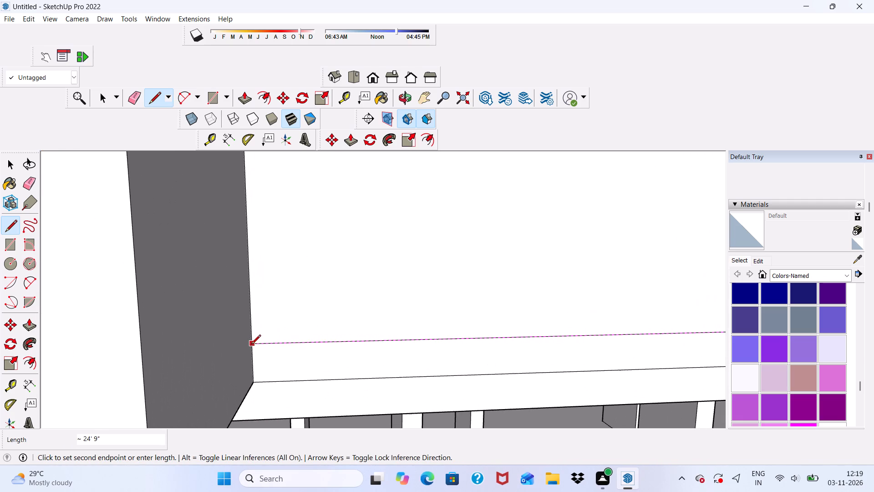
pyautogui.click(253, 345)
# Draw a line about 24' 9" long on the guide above the lowest floor line, from the second fin to the fourth fin.
pyautogui.scroll(-15, 244, 343)
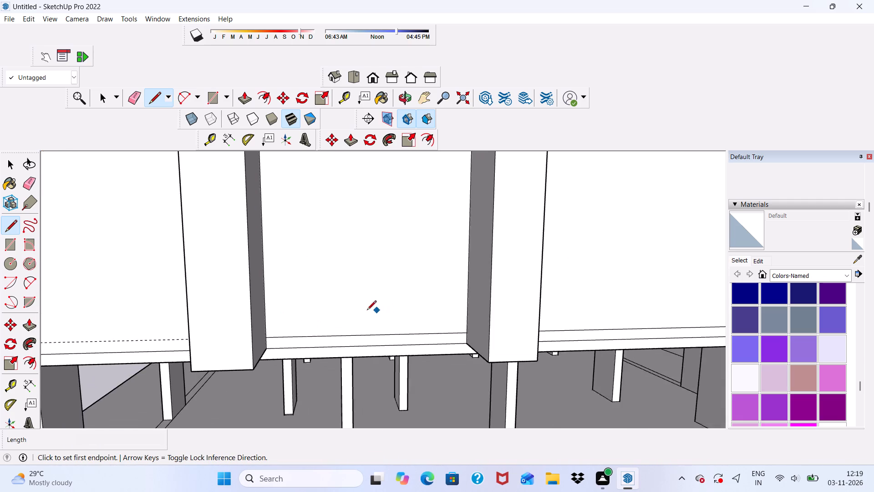
pyautogui.scroll(-3, 367, 311)
pyautogui.moveTo(421, 322); pyautogui.dragTo(392, 391, button='middle')
pyautogui.scroll(6, 307, 258)
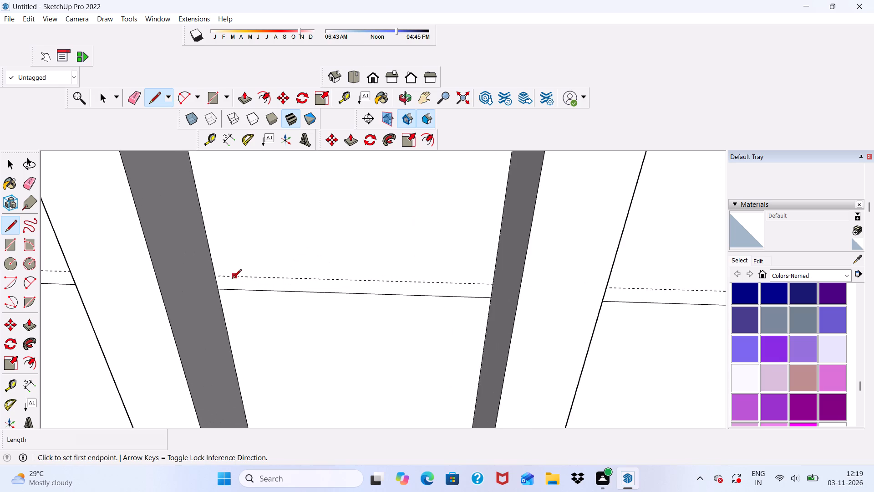
pyautogui.scroll(4, 219, 278)
pyautogui.click(216, 274)
pyautogui.scroll(-2, 328, 272)
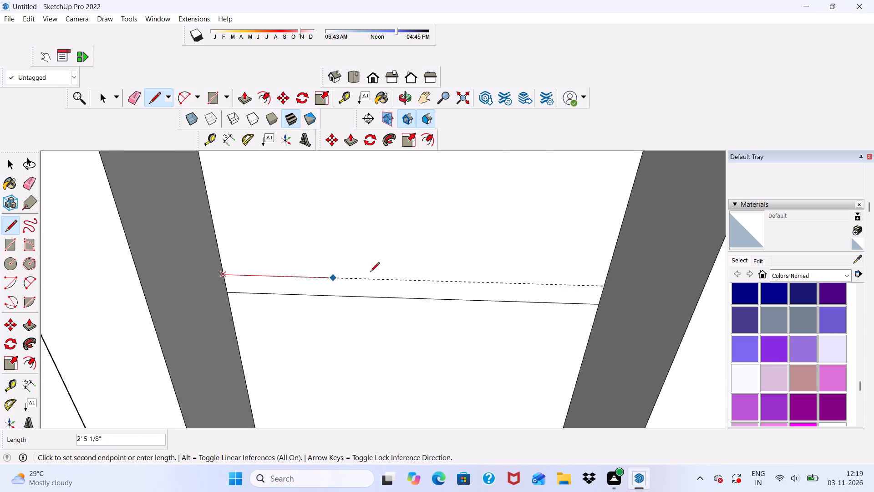
pyautogui.scroll(-3, 370, 272)
pyautogui.scroll(-5, 405, 252)
pyautogui.scroll(-3, 521, 273)
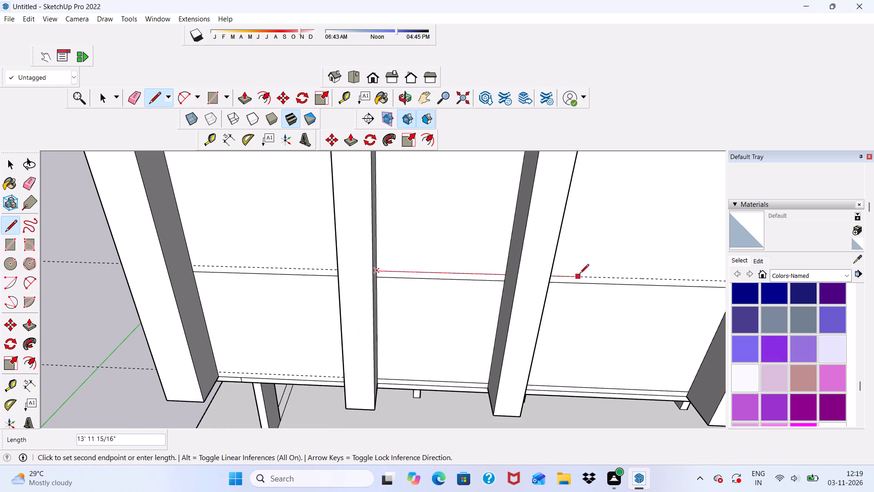
pyautogui.scroll(4, 684, 261)
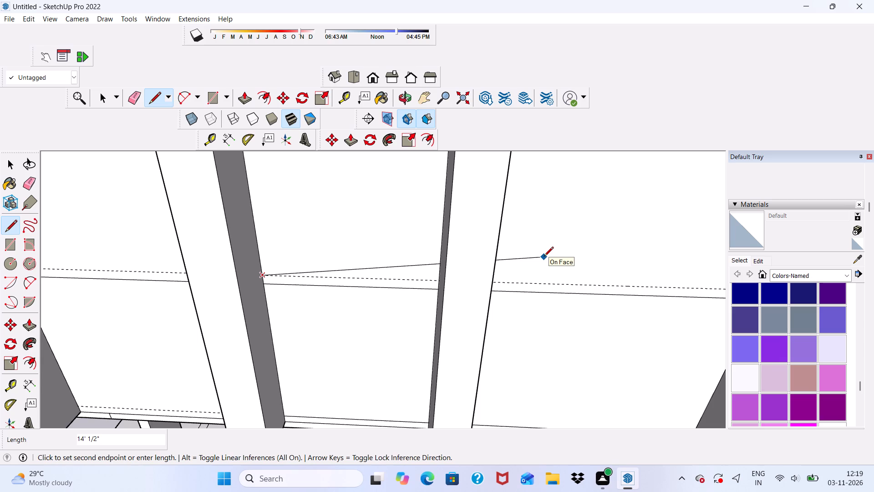
pyautogui.scroll(-3, 461, 249)
pyautogui.scroll(-2, 393, 274)
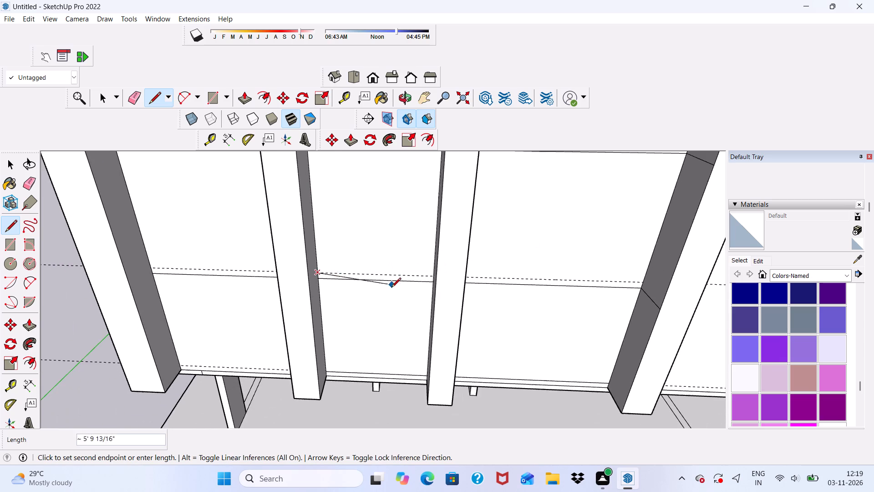
pyautogui.moveTo(426, 291); pyautogui.dragTo(419, 224, button='middle')
pyautogui.scroll(4, 562, 185)
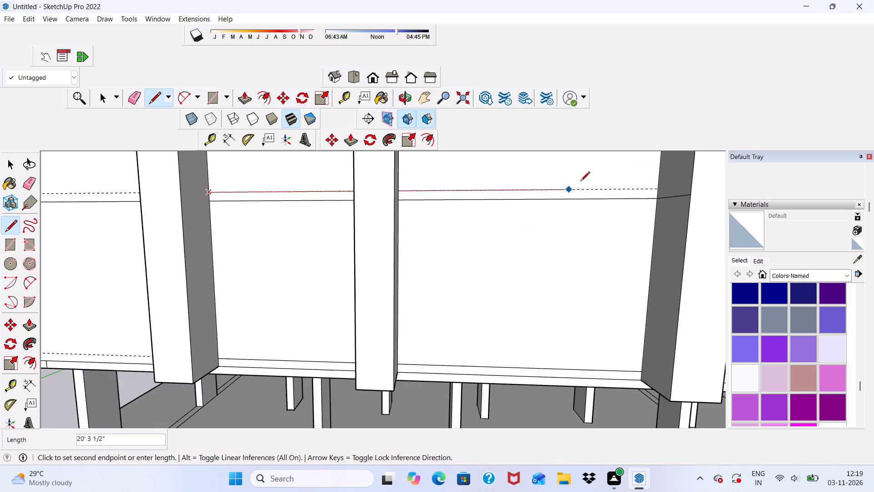
pyautogui.scroll(1, 580, 182)
pyautogui.scroll(6, 659, 195)
pyautogui.click(670, 186)
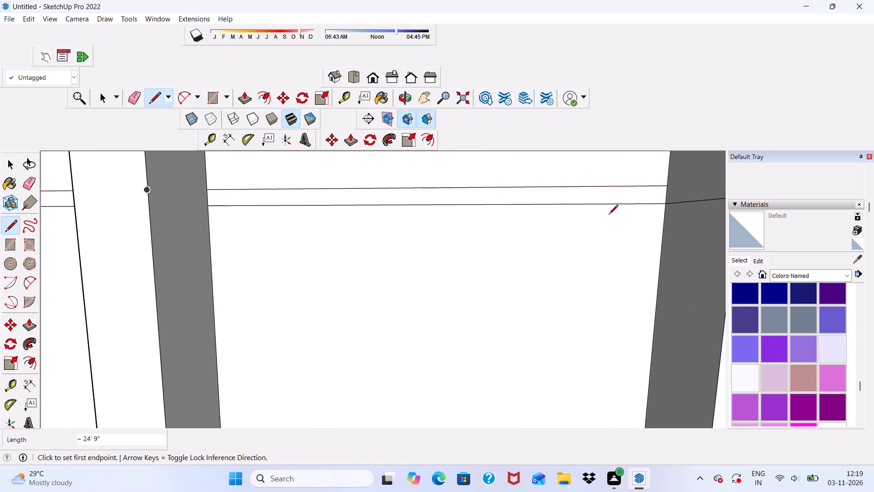
# Draw a line about 24' 9" long on the guide above the second-lowest floor line, from the second fin to the fourth fin.
pyautogui.scroll(-6, 523, 278)
pyautogui.scroll(-19, 498, 290)
pyautogui.scroll(7, 456, 272)
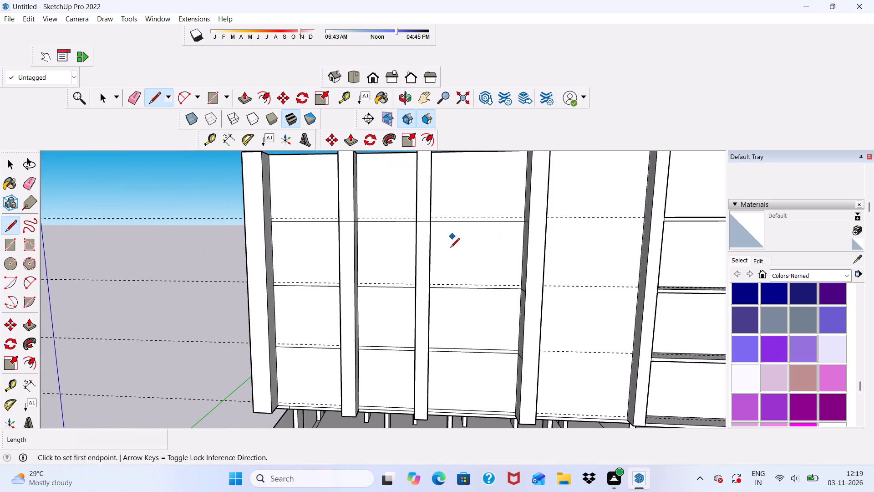
pyautogui.scroll(20, 373, 273)
pyautogui.scroll(3, 373, 273)
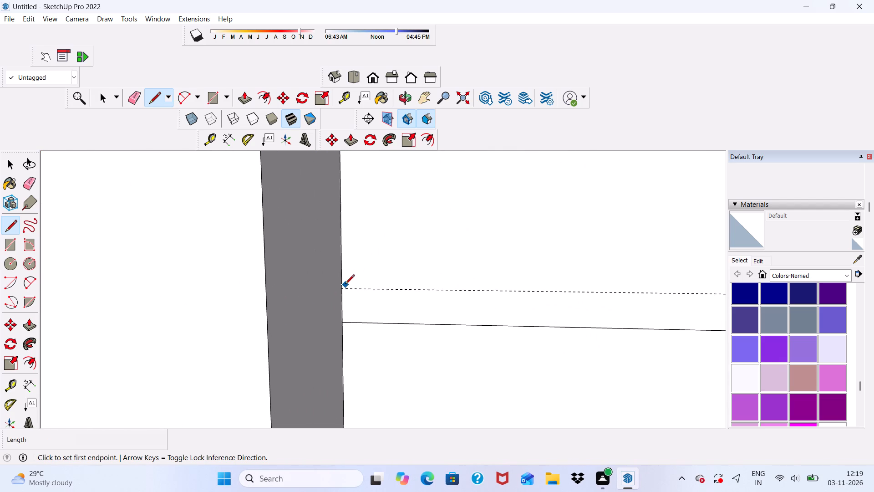
pyautogui.click(342, 287)
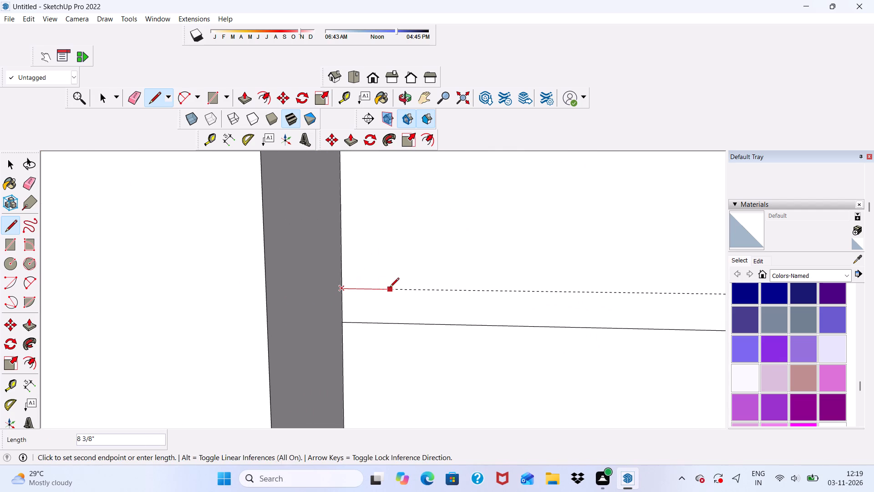
pyautogui.scroll(-5, 417, 285)
pyautogui.scroll(-1, 376, 275)
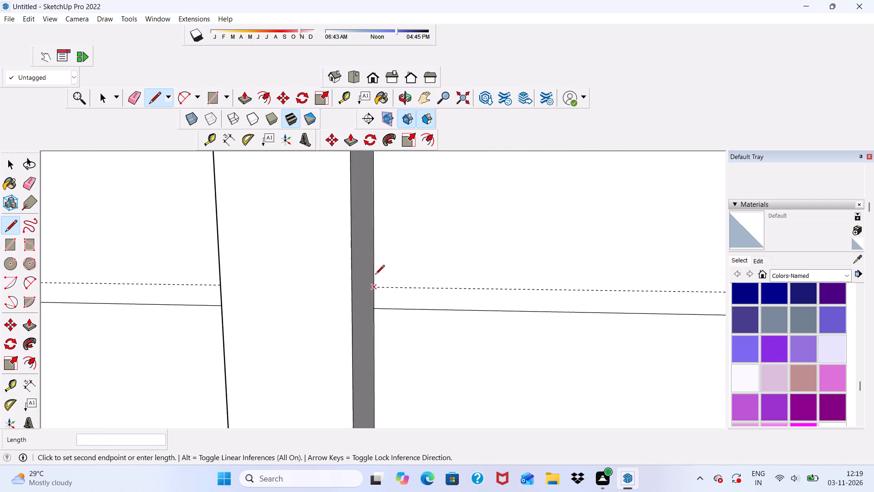
pyautogui.scroll(-2, 375, 275)
pyautogui.scroll(-5, 426, 270)
pyautogui.scroll(-3, 478, 272)
pyautogui.scroll(-7, 596, 287)
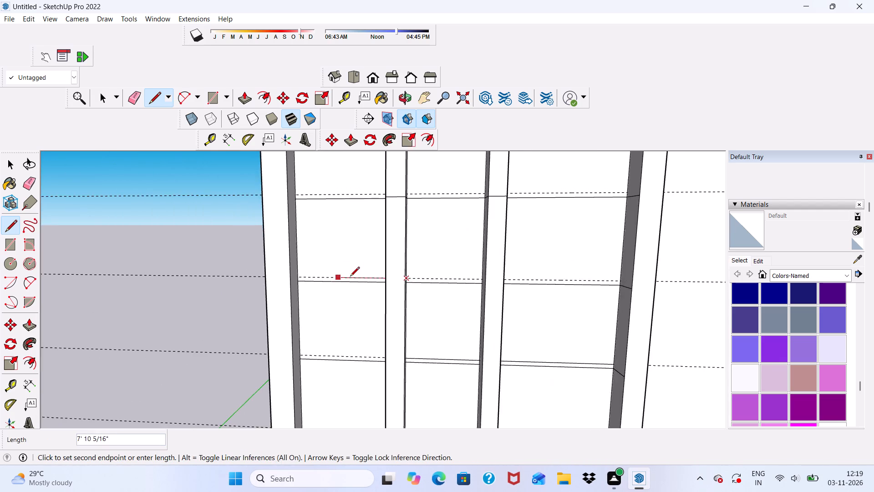
pyautogui.scroll(-4, 350, 277)
pyautogui.scroll(6, 492, 278)
pyautogui.scroll(9, 562, 277)
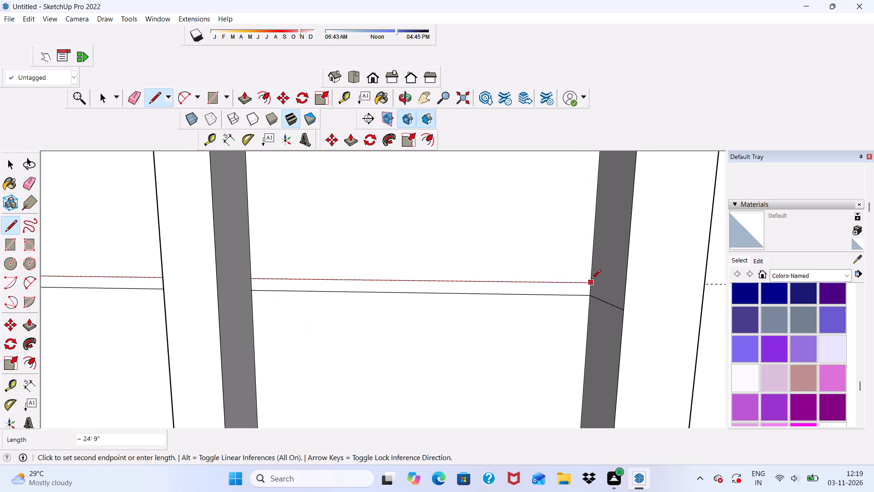
pyautogui.click(590, 281)
# Draw a line about 25' 1" long on the guide above the third-lowest floor line, from the second fin to the fourth fin.
pyautogui.scroll(-12, 574, 284)
pyautogui.scroll(4, 384, 207)
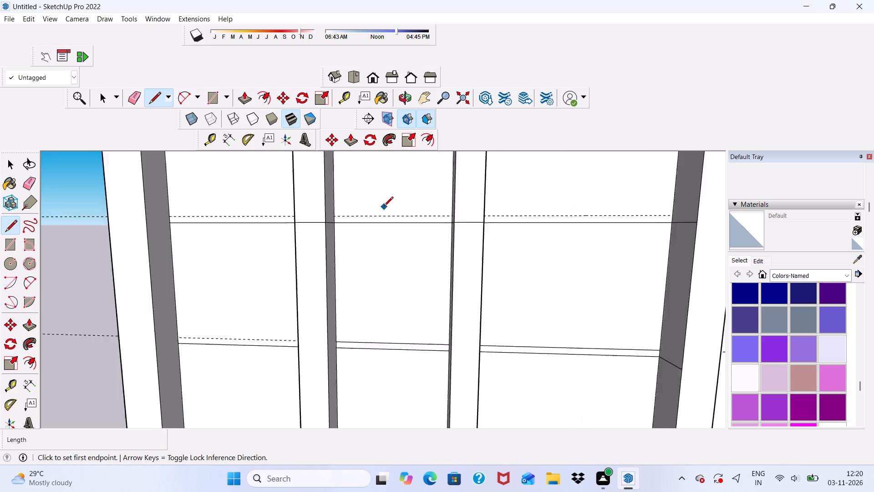
pyautogui.scroll(2, 384, 207)
pyautogui.scroll(16, 300, 217)
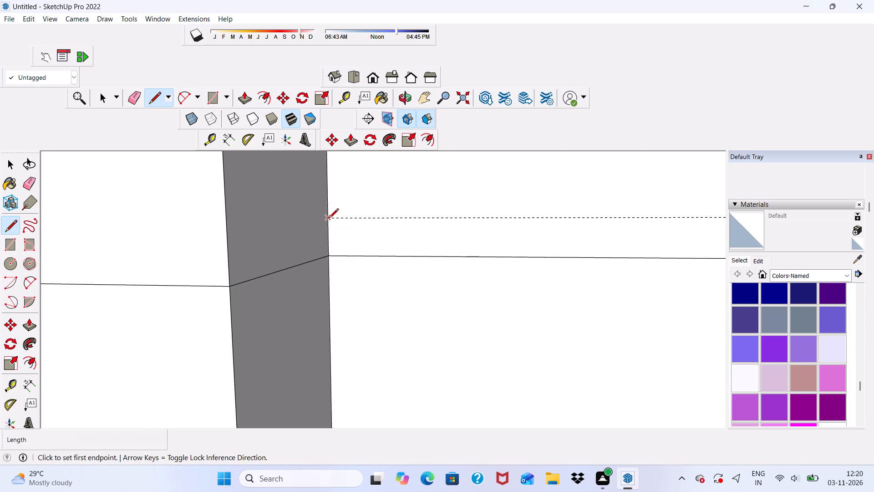
pyautogui.click(329, 218)
pyautogui.scroll(-5, 399, 225)
pyautogui.scroll(-16, 353, 220)
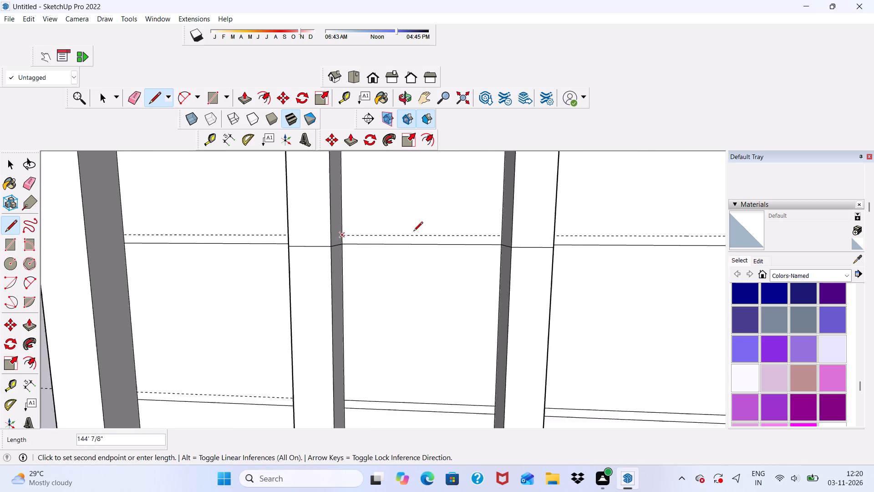
pyautogui.scroll(-2, 413, 232)
pyautogui.scroll(7, 625, 235)
pyautogui.click(685, 241)
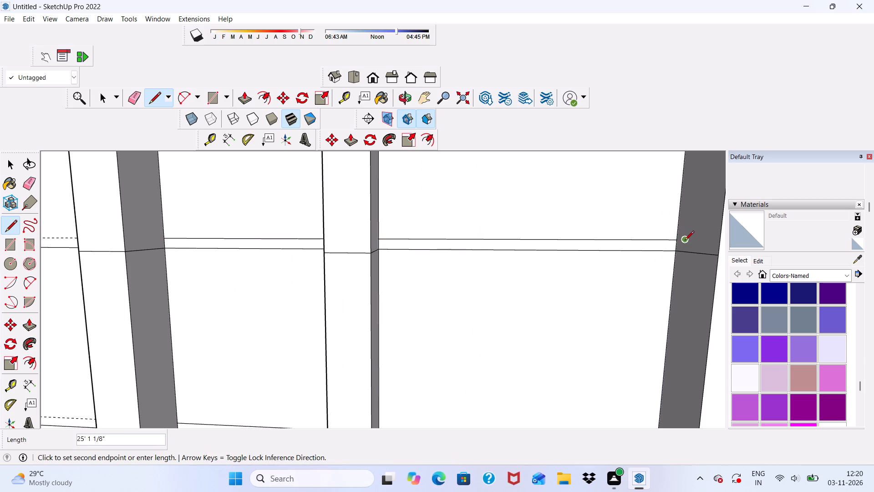
pyautogui.scroll(-6, 513, 250)
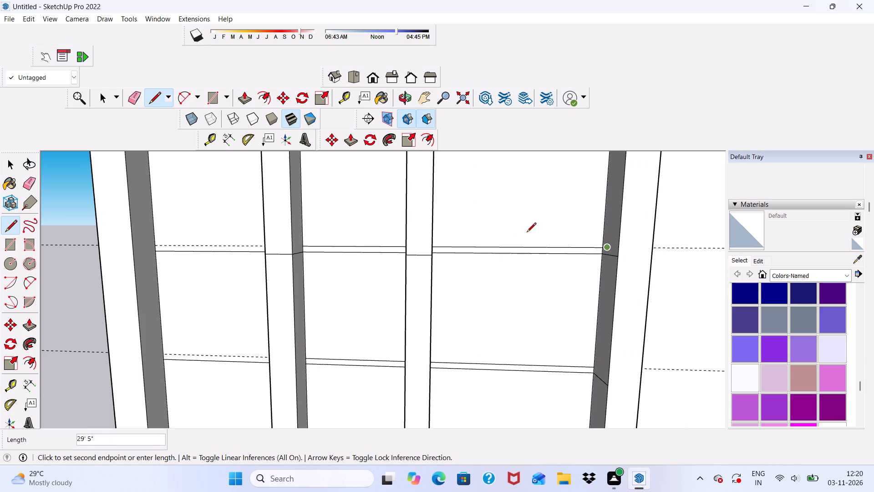
pyautogui.press('space')
pyautogui.scroll(-1, 534, 236)
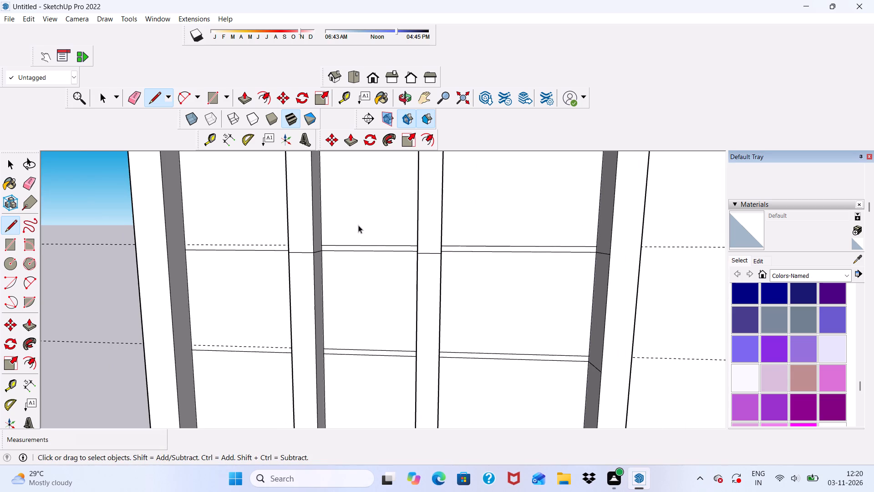
# Push/Pull both band faces above the third-lowest floor line out 3', between the second and fourth fins, flush with the fin fronts.
pyautogui.click(244, 99)
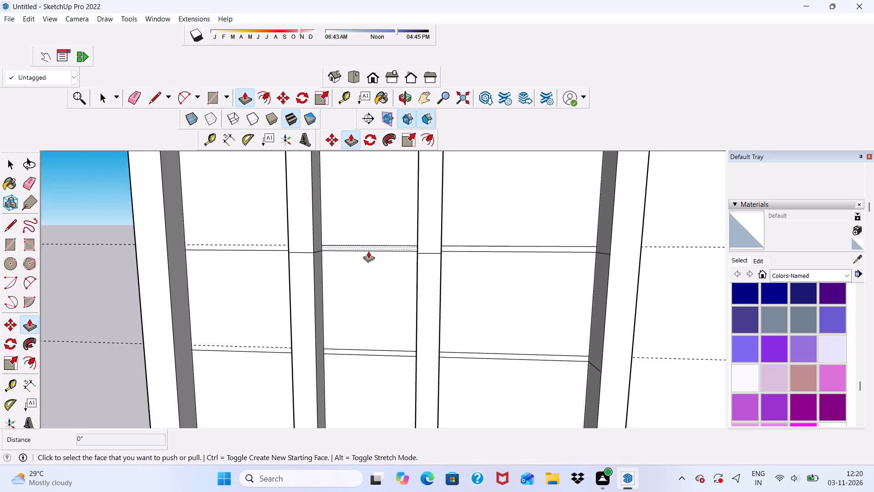
pyautogui.scroll(6, 368, 253)
pyautogui.click(356, 243)
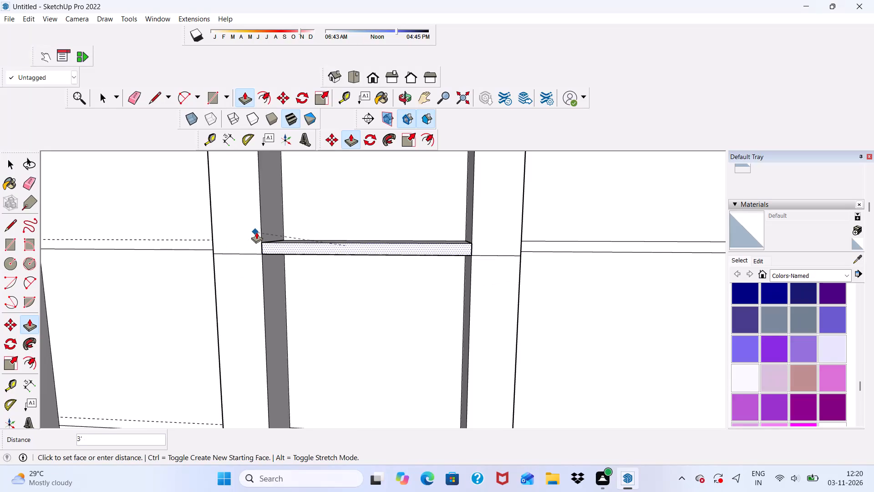
pyautogui.click(256, 232)
pyautogui.scroll(-5, 248, 245)
pyautogui.scroll(6, 474, 259)
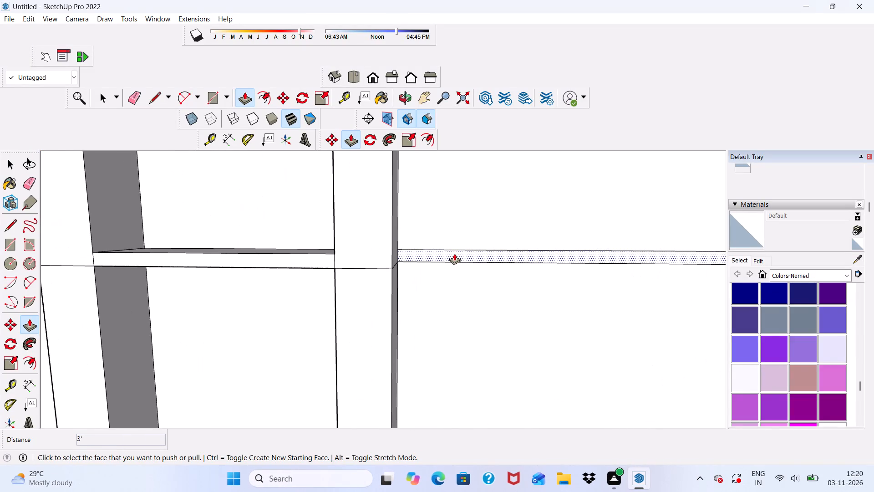
pyautogui.click(454, 253)
pyautogui.click(375, 256)
pyautogui.scroll(-11, 387, 188)
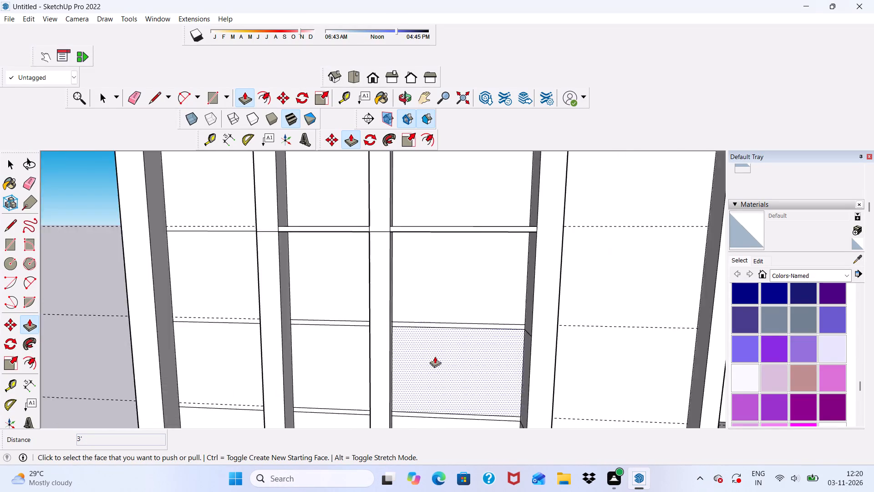
# Push/Pull both band faces above the second-lowest floor line out 3', between the second and fourth fins.
pyautogui.scroll(15, 437, 372)
pyautogui.click(371, 285)
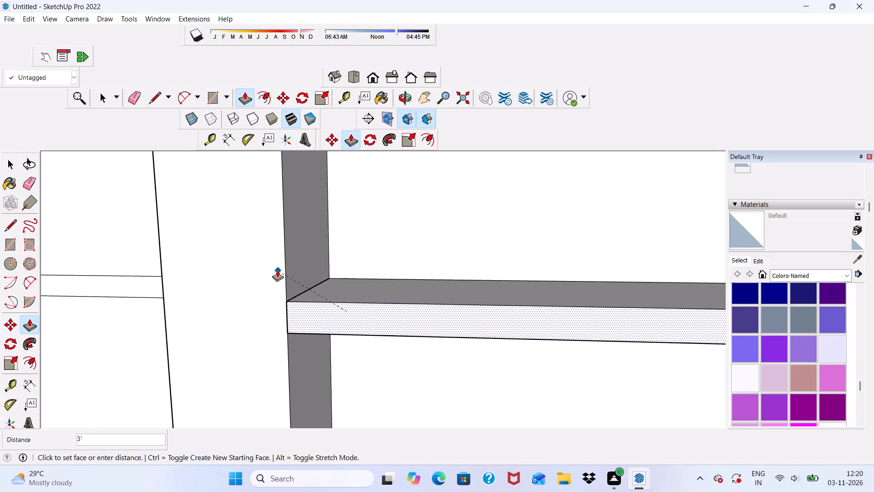
pyautogui.click(277, 269)
pyautogui.scroll(-10, 285, 296)
pyautogui.scroll(5, 277, 298)
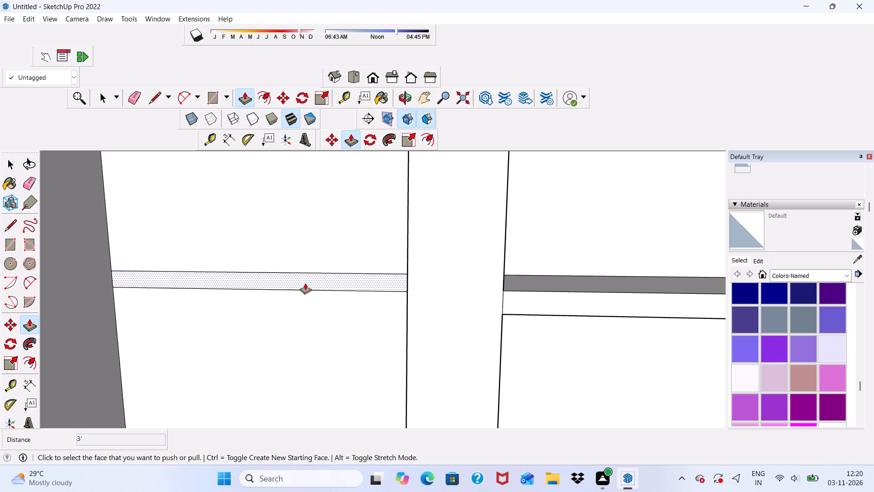
pyautogui.click(305, 283)
pyautogui.moveTo(470, 301); pyautogui.dragTo(474, 299)
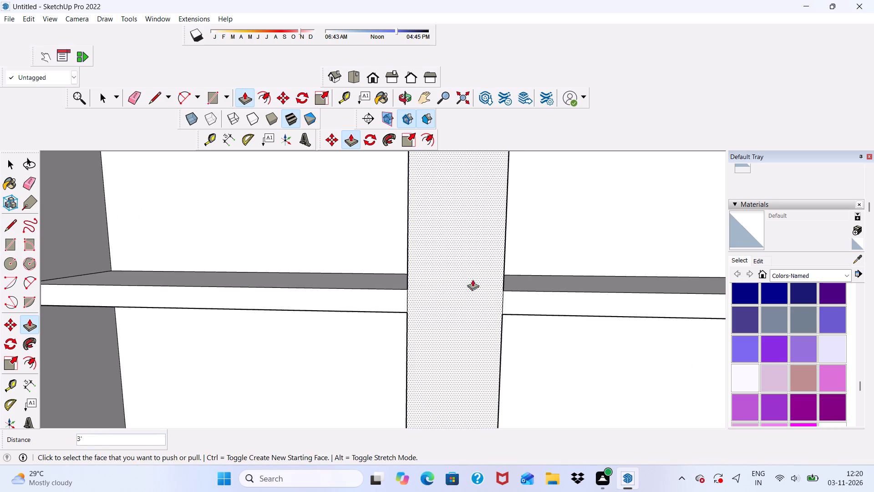
# Push/Pull both band faces above the lowest floor line out 3', between the second and fourth fins.
pyautogui.scroll(-10, 432, 250)
pyautogui.moveTo(474, 259); pyautogui.dragTo(515, 234, button='middle')
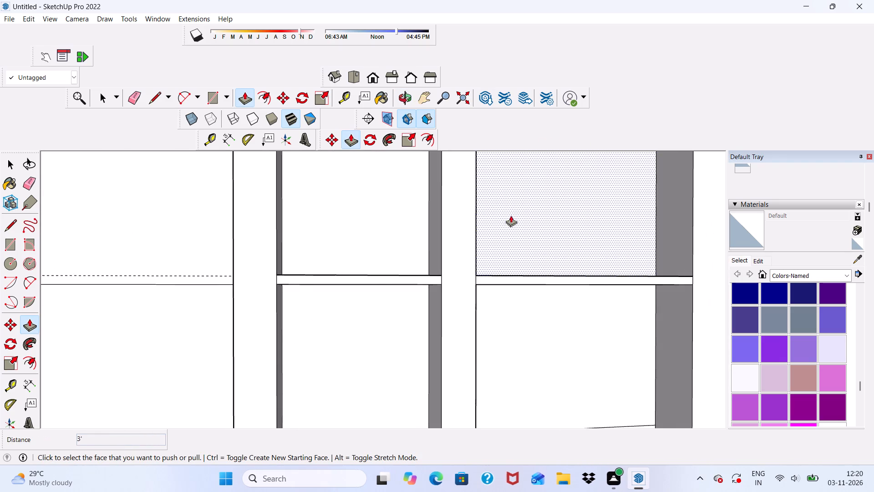
pyautogui.scroll(-10, 481, 202)
pyautogui.moveTo(469, 284); pyautogui.dragTo(375, 302, button='middle')
pyautogui.scroll(6, 395, 335)
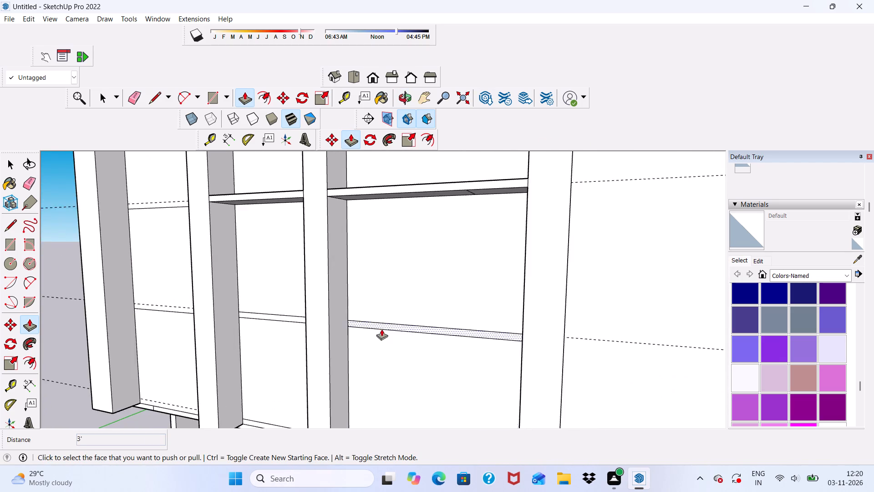
pyautogui.scroll(9, 381, 327)
pyautogui.click(381, 322)
pyautogui.click(235, 283)
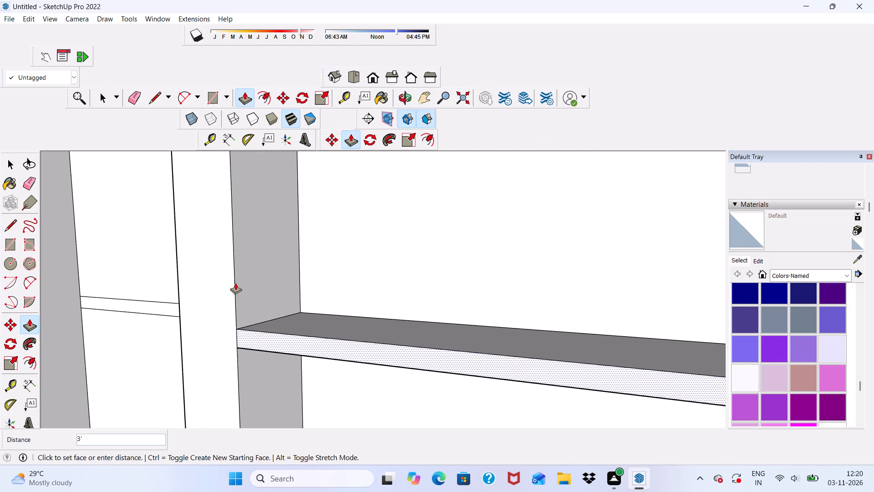
pyautogui.scroll(-5, 238, 294)
pyautogui.scroll(-1, 204, 335)
pyautogui.scroll(9, 161, 336)
pyautogui.click(198, 304)
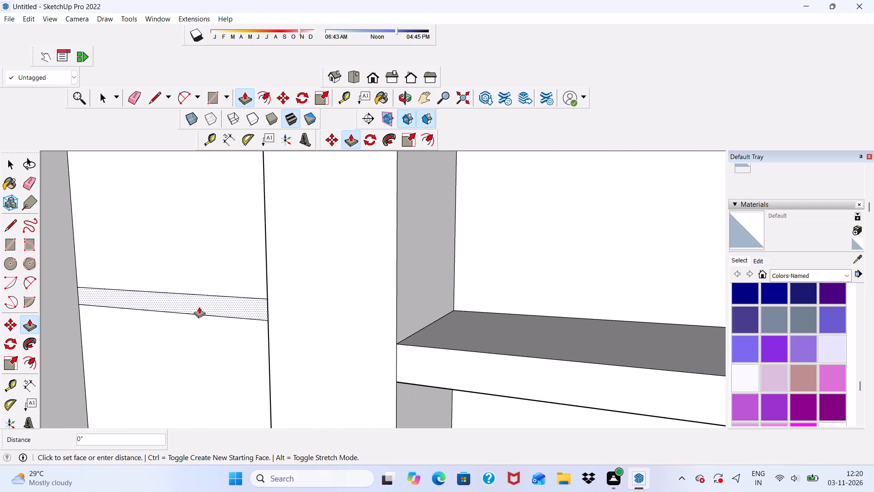
pyautogui.moveTo(274, 340); pyautogui.dragTo(279, 340)
# Push/Pull both band faces along the wall's bottom edge out 3', between the second and fourth fins.
pyautogui.scroll(-6, 293, 289)
pyautogui.scroll(-5, 395, 261)
pyautogui.moveTo(402, 321); pyautogui.dragTo(472, 237, button='middle')
pyautogui.scroll(-5, 433, 230)
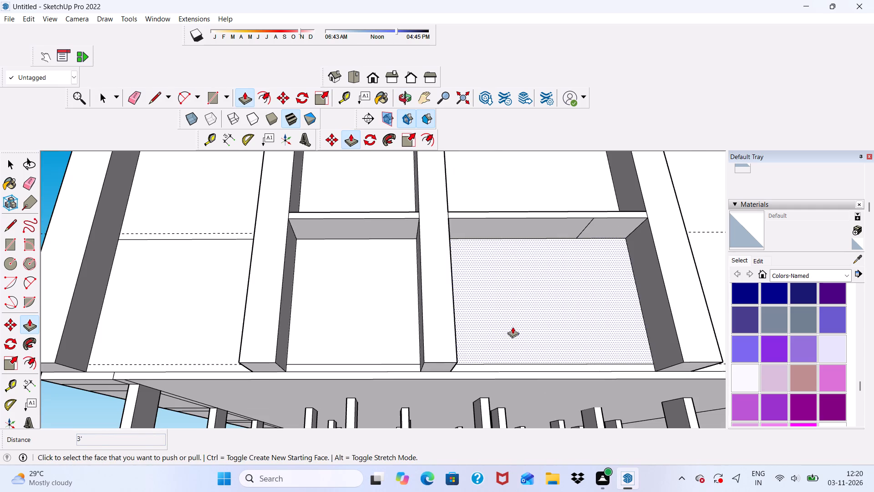
pyautogui.moveTo(513, 329); pyautogui.dragTo(451, 380, button='middle')
pyautogui.scroll(5, 452, 415)
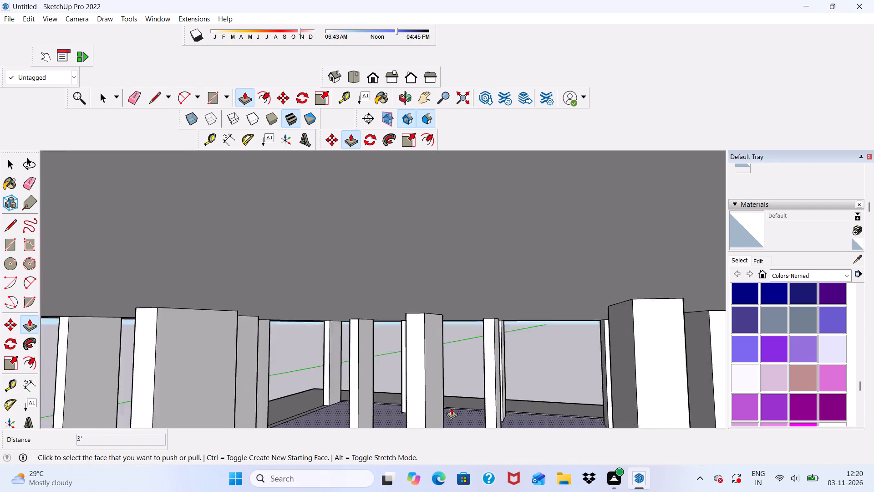
pyautogui.scroll(2, 451, 408)
pyautogui.scroll(-8, 422, 368)
pyautogui.scroll(7, 401, 287)
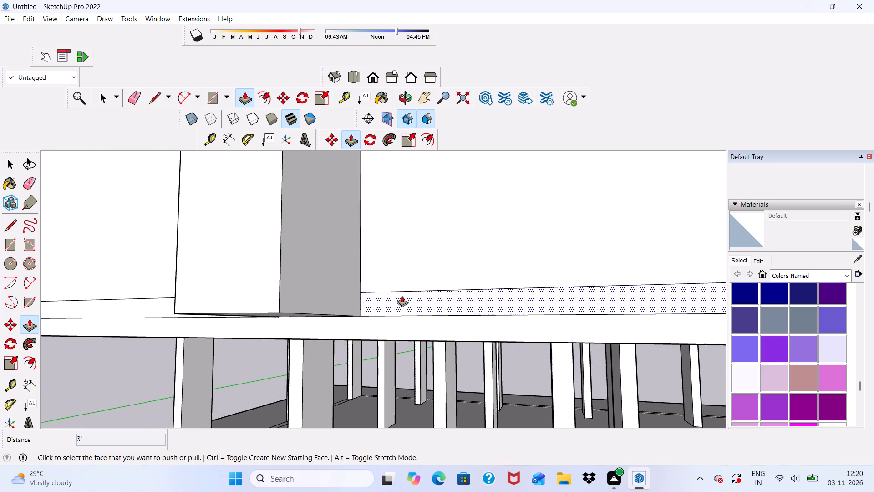
pyautogui.scroll(1, 402, 296)
pyautogui.click(400, 297)
pyautogui.click(246, 237)
pyautogui.scroll(-5, 241, 253)
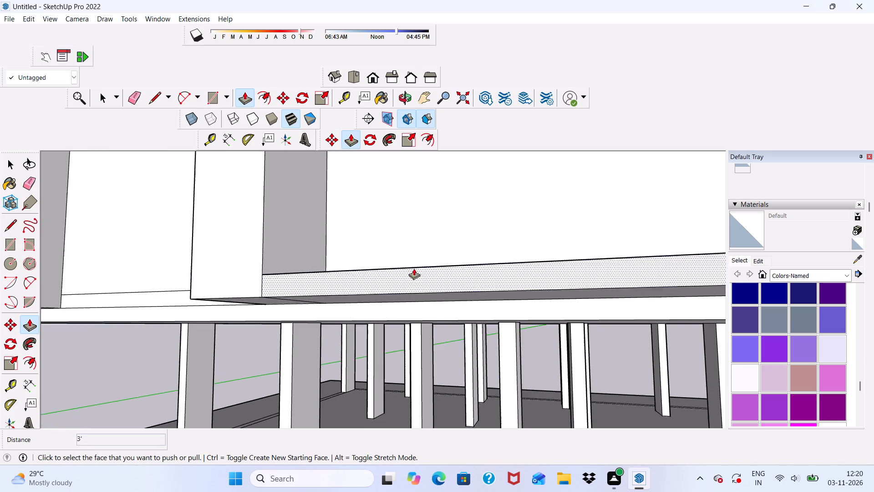
pyautogui.scroll(-6, 414, 268)
pyautogui.moveTo(431, 294); pyautogui.dragTo(464, 333, button='middle')
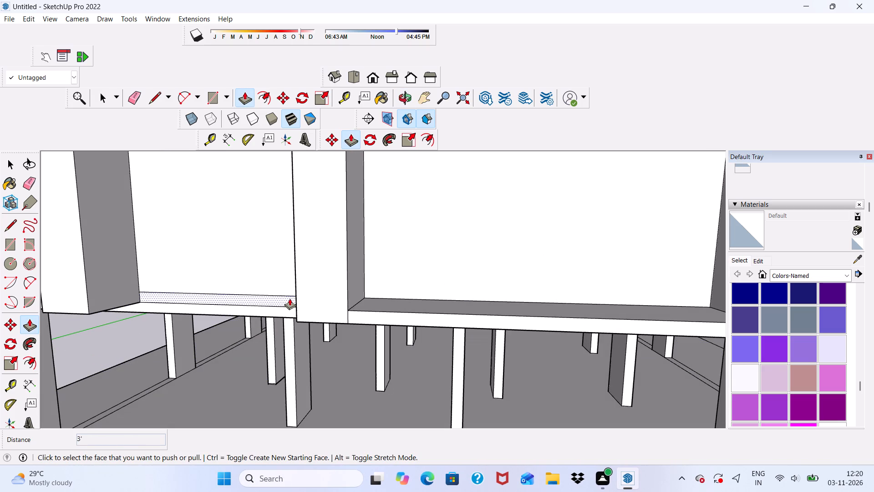
pyautogui.scroll(5, 277, 298)
pyautogui.click(278, 297)
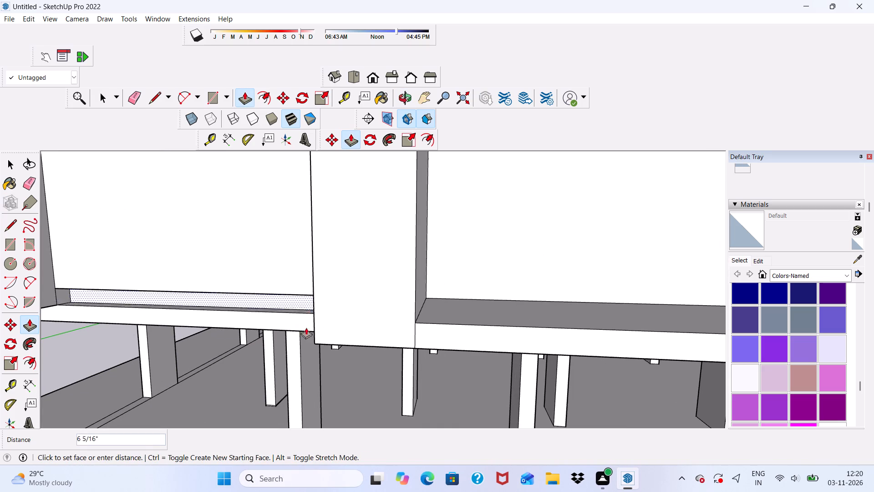
pyautogui.click(322, 342)
# Erase the stray edge crossing the second fin's front face at the third-lowest floor band.
pyautogui.scroll(-6, 326, 319)
pyautogui.scroll(-6, 381, 331)
pyautogui.moveTo(373, 342); pyautogui.dragTo(413, 374, button='middle')
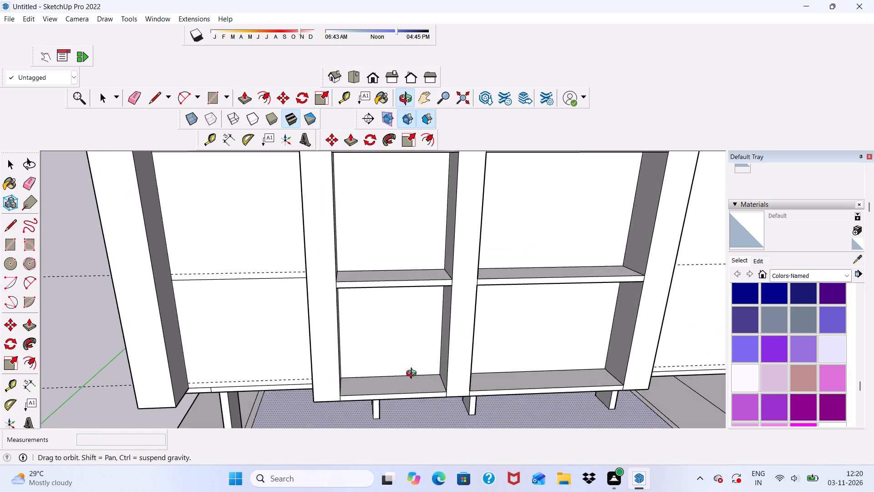
pyautogui.moveTo(413, 374); pyautogui.dragTo(428, 350, button='middle')
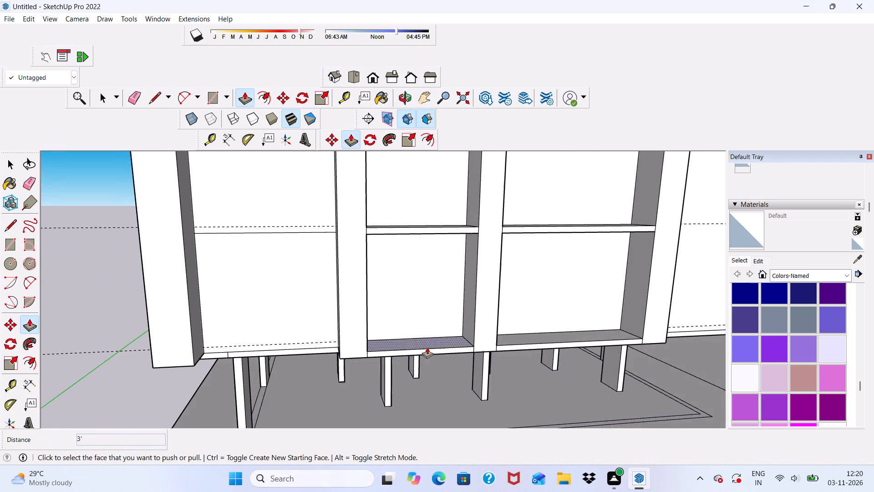
pyautogui.scroll(1, 419, 316)
pyautogui.scroll(-5, 408, 299)
pyautogui.moveTo(401, 325); pyautogui.dragTo(400, 326, button='middle')
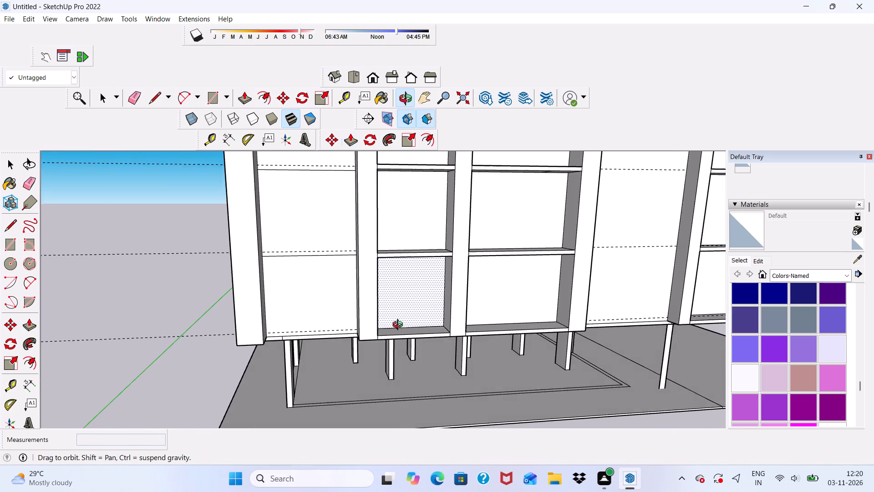
pyautogui.moveTo(400, 326); pyautogui.dragTo(381, 416, button='middle')
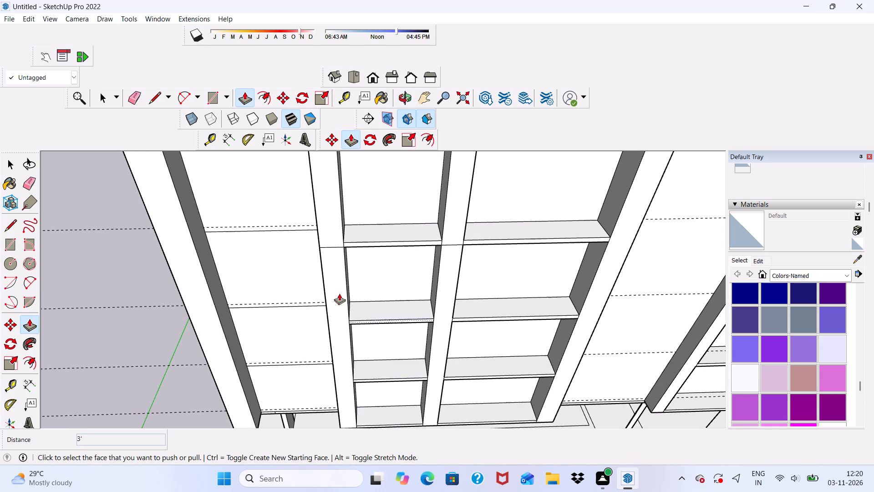
pyautogui.click(136, 90)
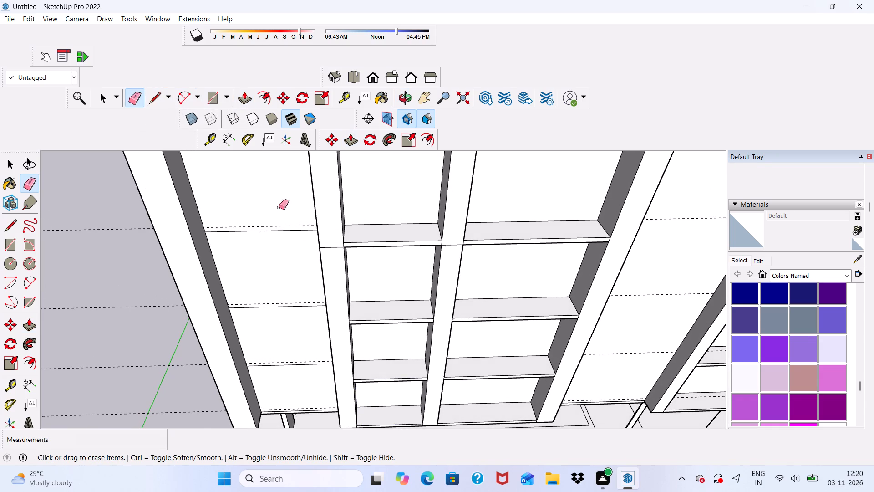
pyautogui.scroll(4, 311, 247)
pyautogui.moveTo(330, 243); pyautogui.dragTo(335, 256)
pyautogui.scroll(-3, 361, 241)
pyautogui.moveTo(362, 241); pyautogui.dragTo(364, 144, button='middle')
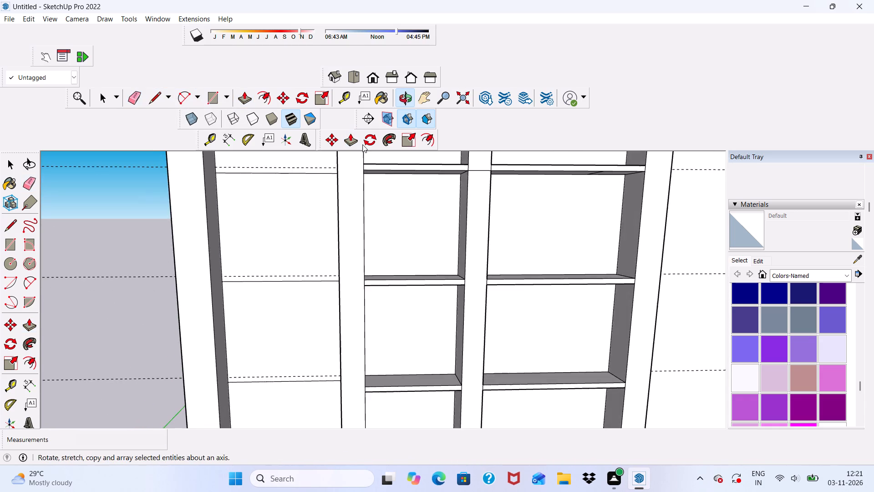
# Erase the floor-line edges and guides crossing the blank wall bay between the fourth fin and the taller block.
pyautogui.scroll(1, 361, 148)
pyautogui.scroll(-13, 345, 179)
pyautogui.scroll(10, 490, 221)
pyautogui.moveTo(485, 235); pyautogui.dragTo(493, 274)
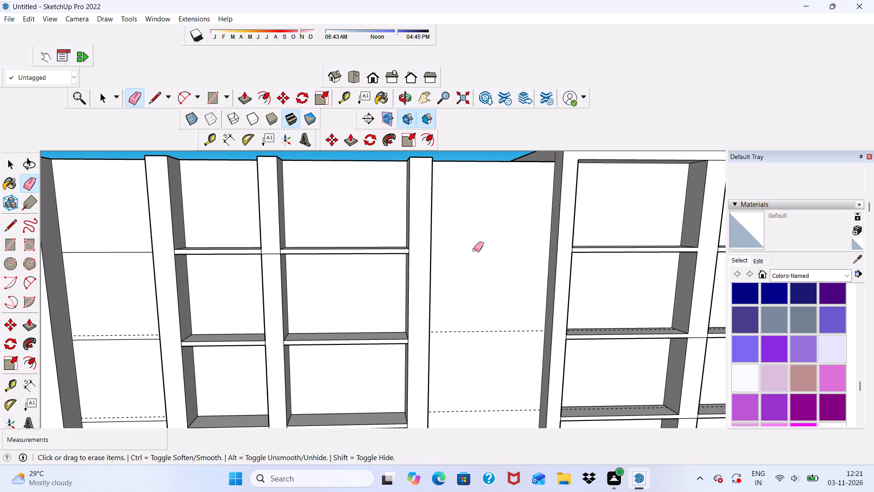
pyautogui.moveTo(474, 254); pyautogui.dragTo(503, 345)
pyautogui.scroll(-6, 484, 261)
pyautogui.scroll(2, 492, 318)
pyautogui.moveTo(492, 323); pyautogui.dragTo(492, 366)
pyautogui.click(492, 368)
pyautogui.moveTo(492, 374); pyautogui.dragTo(493, 387)
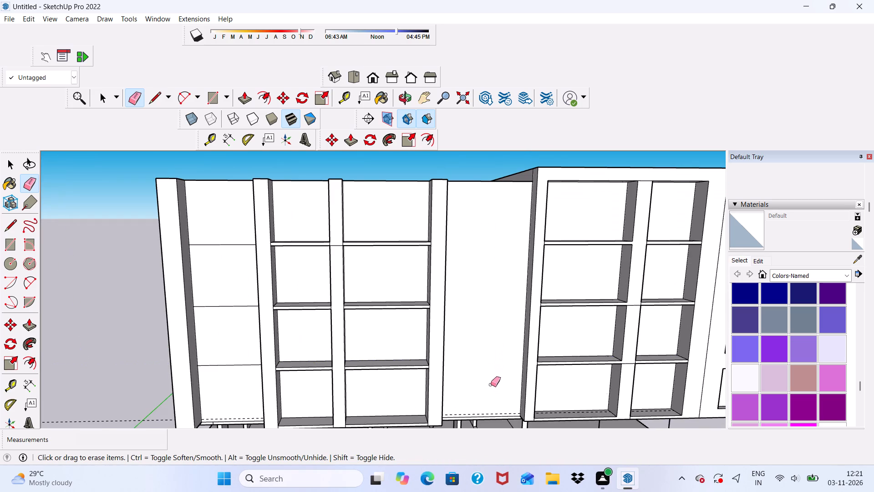
pyautogui.scroll(-6, 472, 319)
pyautogui.scroll(6, 494, 370)
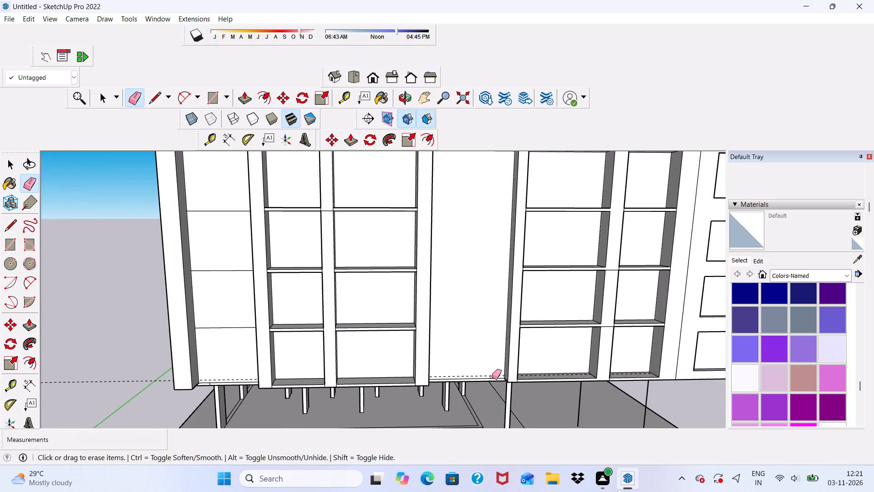
pyautogui.click(492, 376)
pyautogui.scroll(-11, 488, 342)
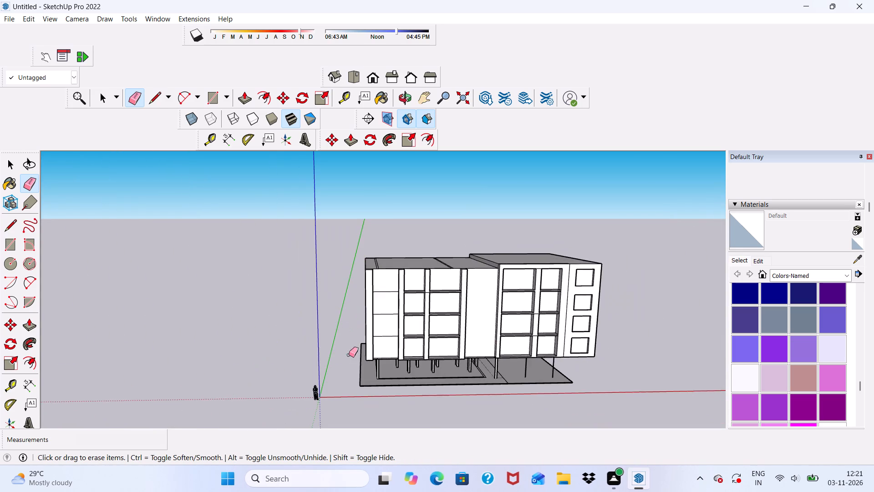
pyautogui.scroll(6, 354, 265)
pyautogui.press('space')
# Examine how the narrow strip lines on the lower roof line up with the tops of the fins.
pyautogui.moveTo(407, 288); pyautogui.dragTo(351, 239, button='middle')
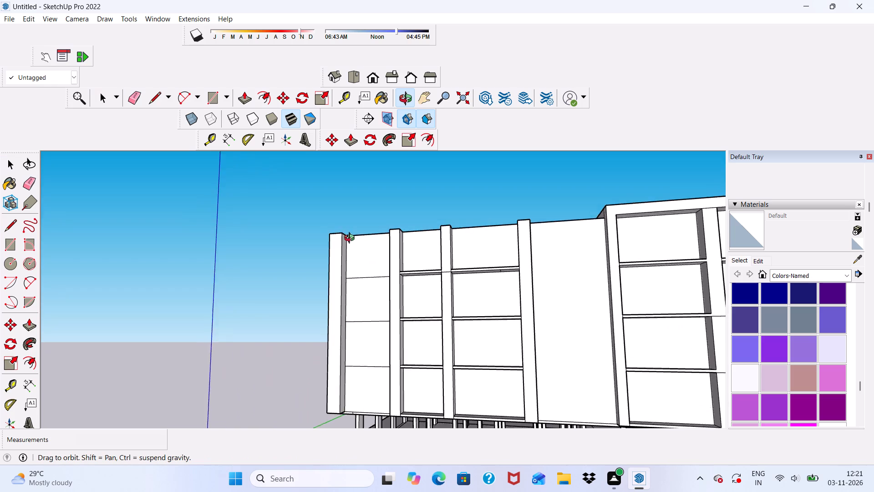
pyautogui.moveTo(351, 239); pyautogui.dragTo(356, 261, button='middle')
pyautogui.moveTo(397, 272); pyautogui.dragTo(412, 328, button='middle')
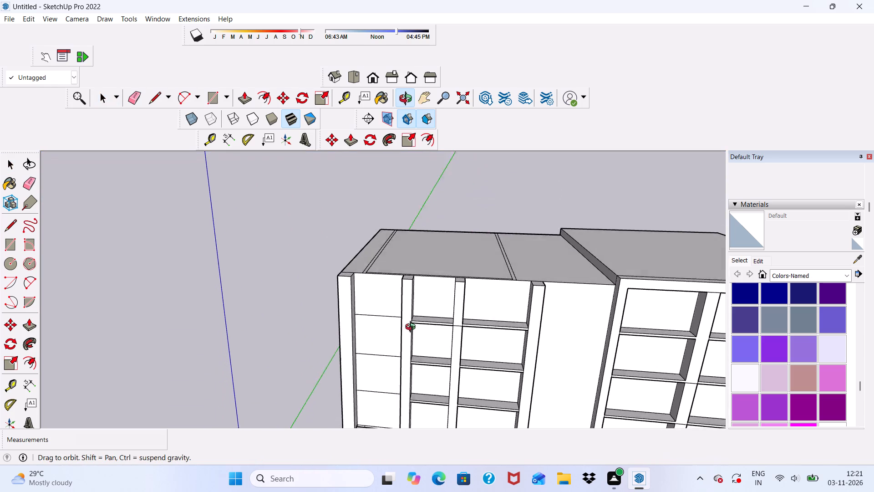
pyautogui.moveTo(412, 328); pyautogui.dragTo(495, 347, button='middle')
pyautogui.scroll(9, 549, 278)
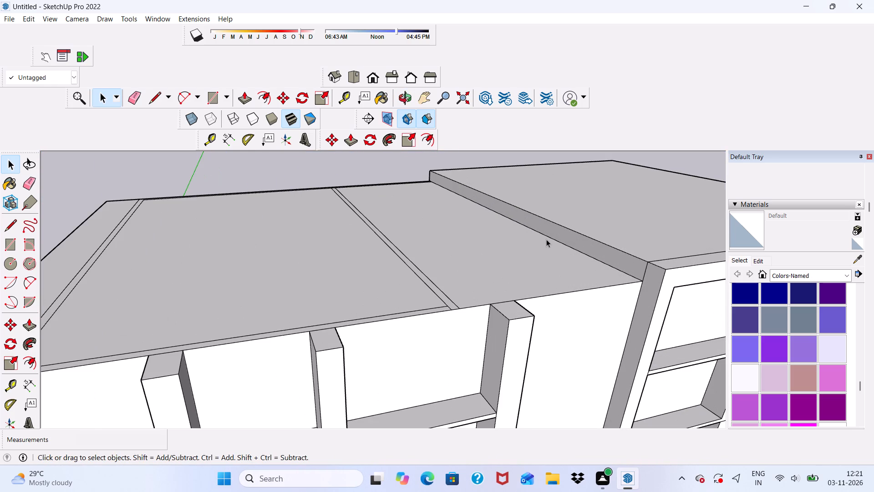
pyautogui.scroll(-3, 538, 310)
pyautogui.moveTo(528, 338); pyautogui.dragTo(453, 295, button='middle')
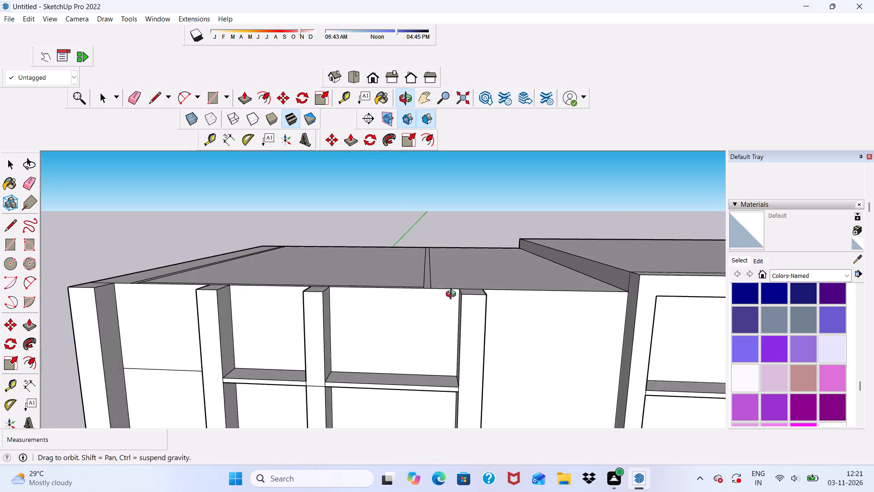
pyautogui.moveTo(453, 295); pyautogui.dragTo(462, 302, button='middle')
pyautogui.scroll(5, 412, 277)
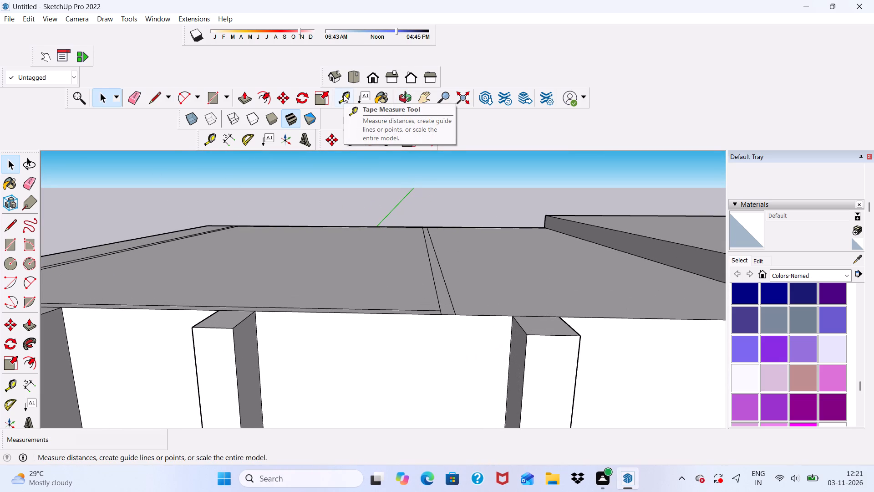
pyautogui.scroll(-1, 365, 77)
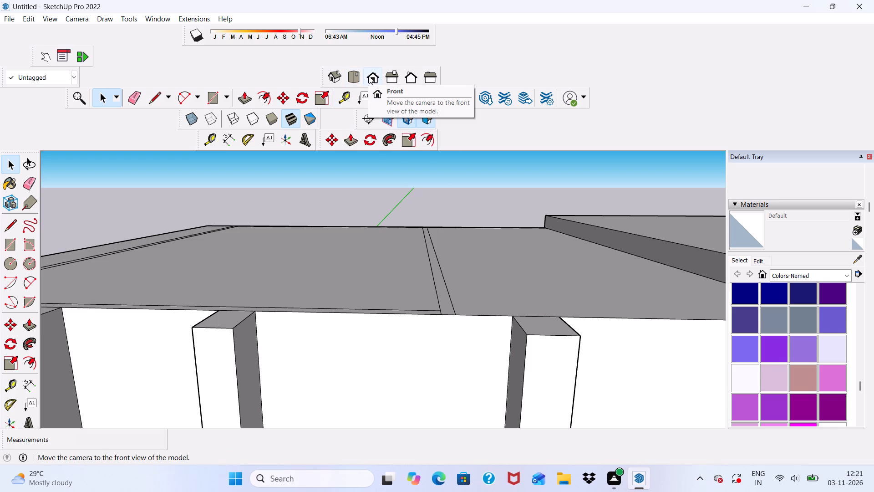
pyautogui.scroll(-5, 369, 85)
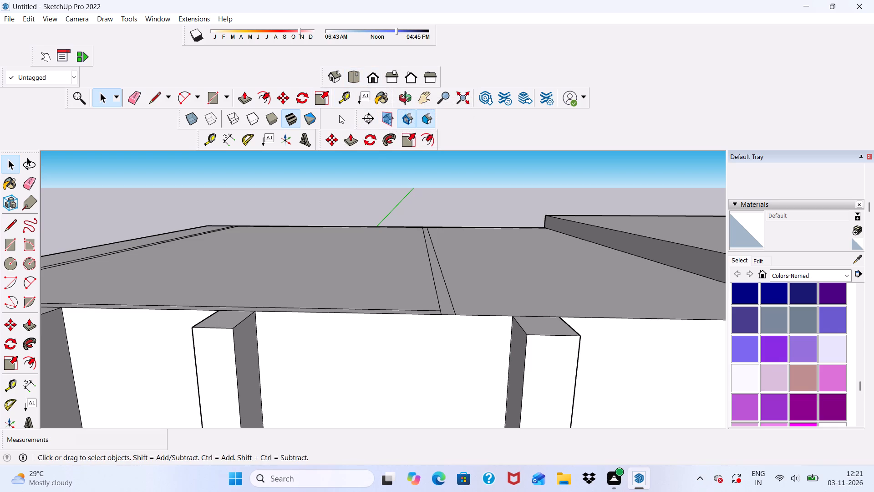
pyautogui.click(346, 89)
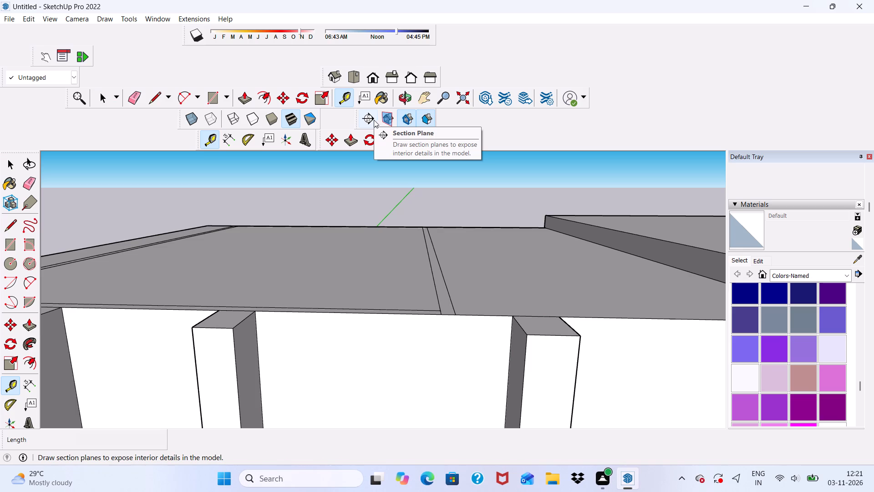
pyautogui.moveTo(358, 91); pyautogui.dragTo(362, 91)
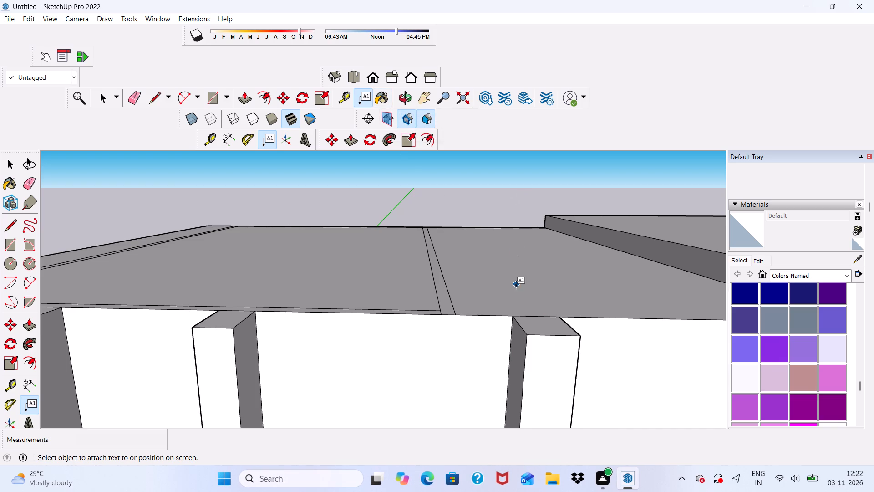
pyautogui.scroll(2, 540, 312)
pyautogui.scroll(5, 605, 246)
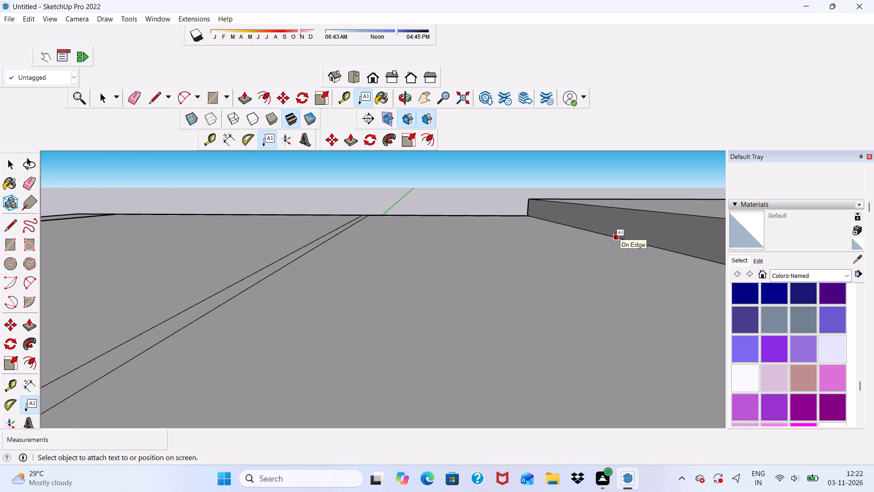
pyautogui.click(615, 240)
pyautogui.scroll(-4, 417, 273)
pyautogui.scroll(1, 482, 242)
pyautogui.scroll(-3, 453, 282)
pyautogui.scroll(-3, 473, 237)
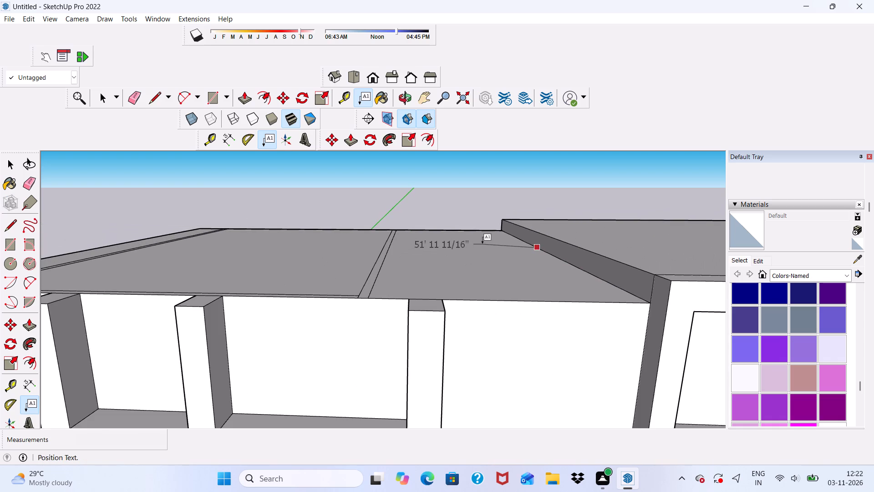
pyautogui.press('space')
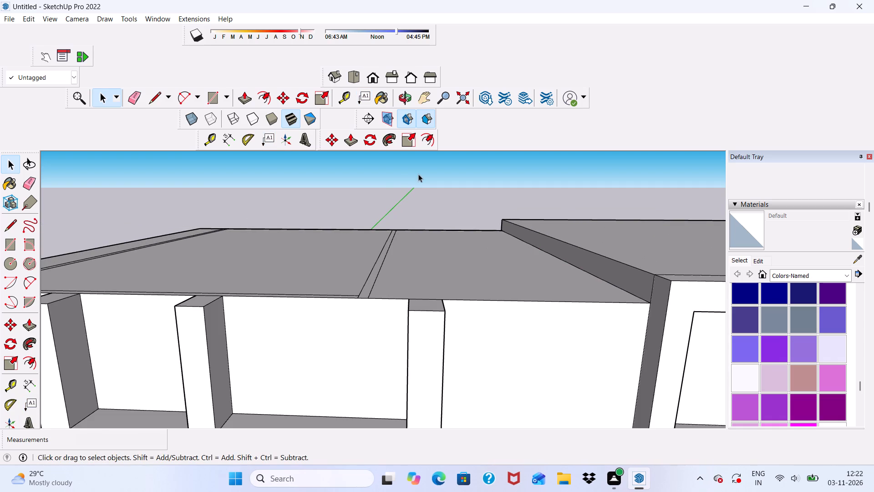
# Place a roof guide about 14' 3" from the taller block's base edge, aligned with the fourth fin's side facing that block.
pyautogui.click(348, 97)
pyautogui.scroll(-2, 442, 154)
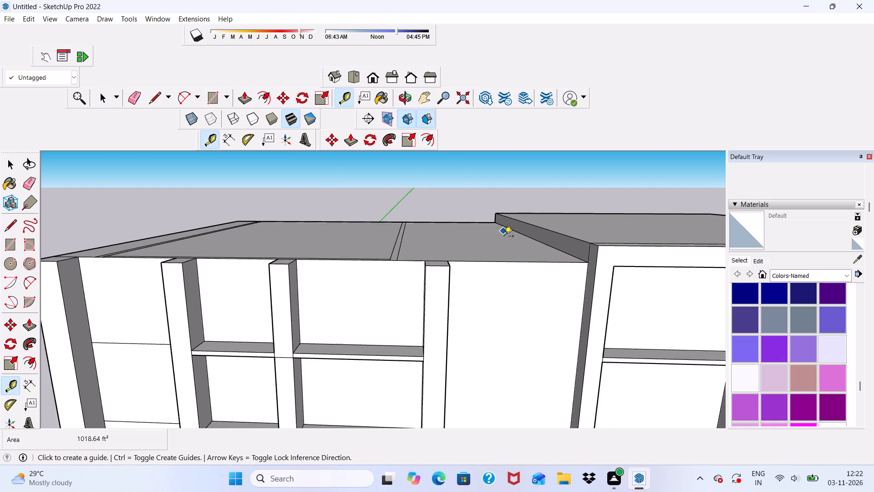
pyautogui.scroll(-2, 504, 237)
pyautogui.moveTo(461, 254); pyautogui.dragTo(489, 357, button='middle')
pyautogui.scroll(6, 581, 378)
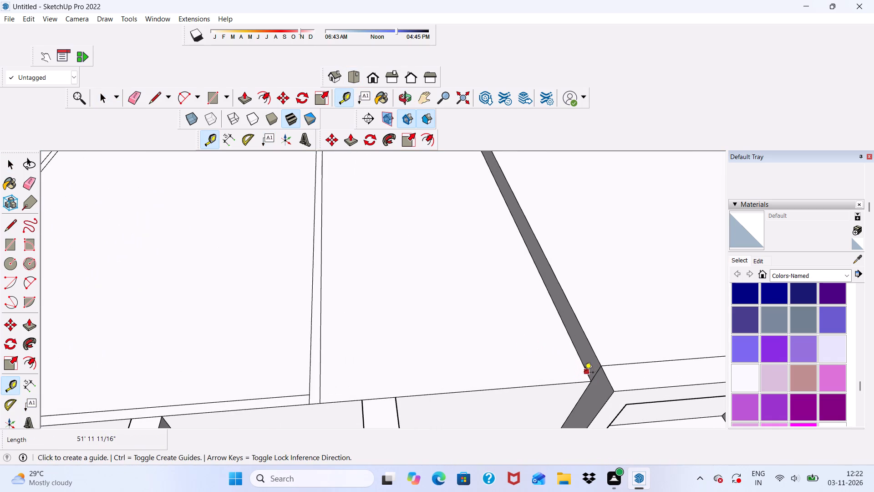
pyautogui.click(587, 373)
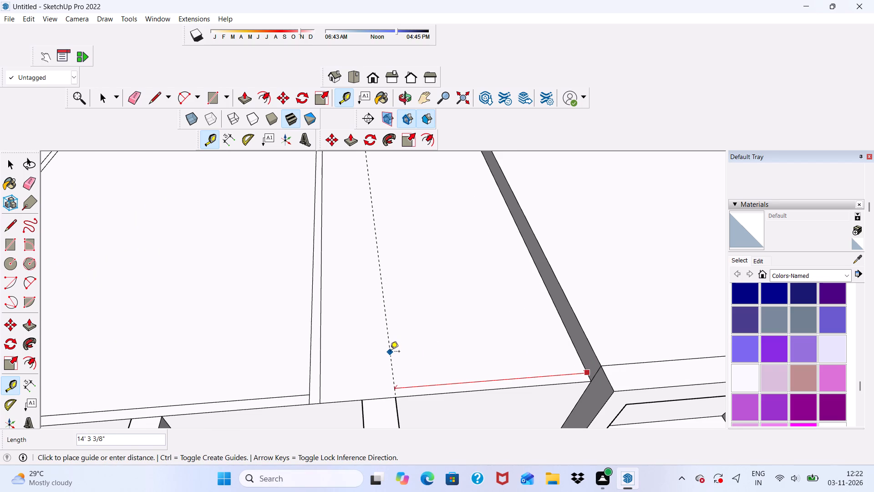
pyautogui.click(390, 352)
# Place a second roof guide about 2' 4" from the first, aligned with the fourth fin's side facing the third fin.
pyautogui.scroll(-12, 392, 343)
pyautogui.moveTo(404, 364); pyautogui.dragTo(395, 299, button='middle')
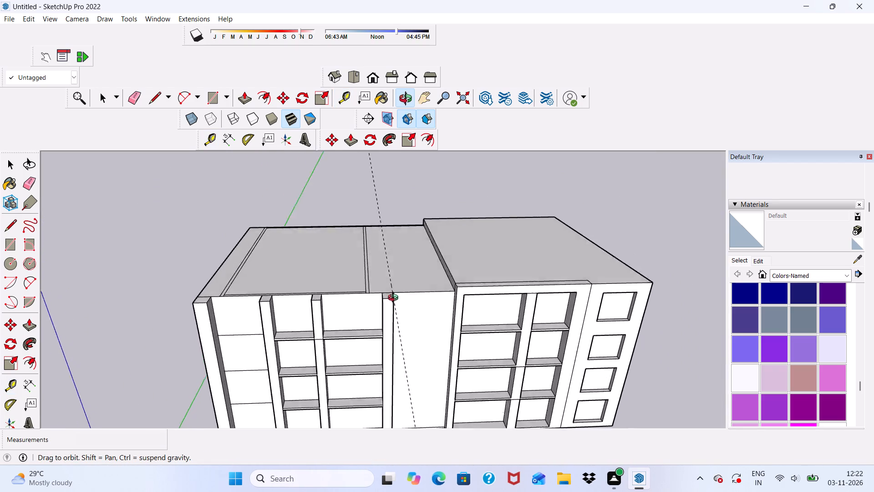
pyautogui.moveTo(395, 299); pyautogui.dragTo(448, 353, button='middle')
pyautogui.scroll(6, 443, 328)
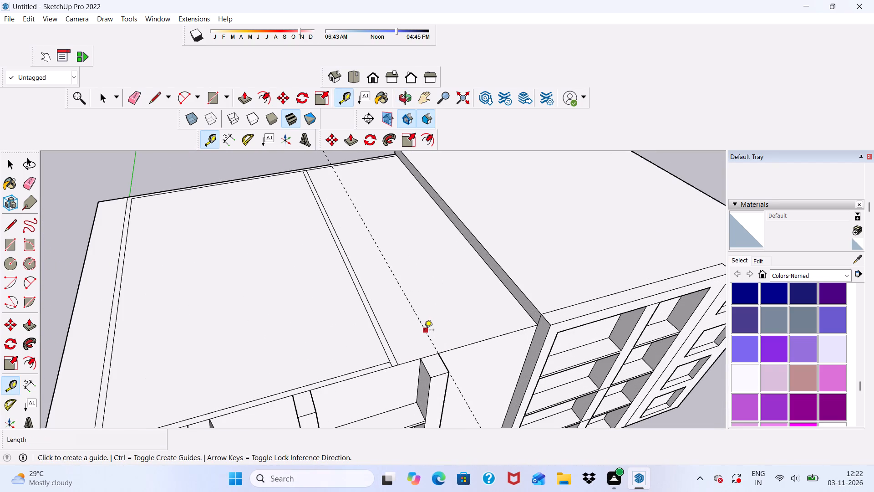
pyautogui.click(426, 331)
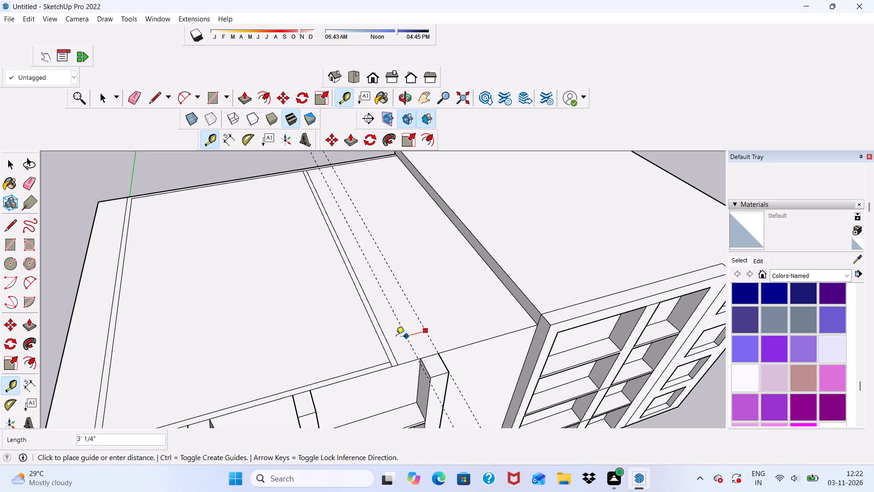
pyautogui.scroll(3, 407, 329)
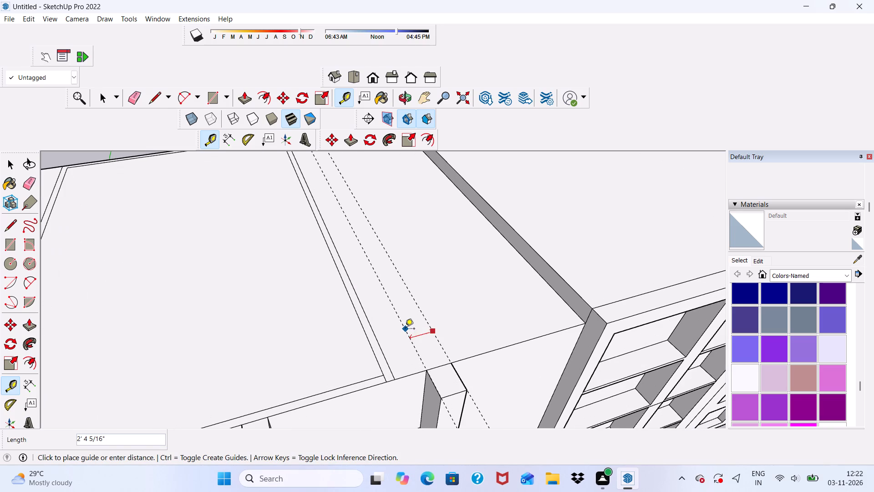
pyautogui.click(405, 329)
pyautogui.scroll(-6, 401, 348)
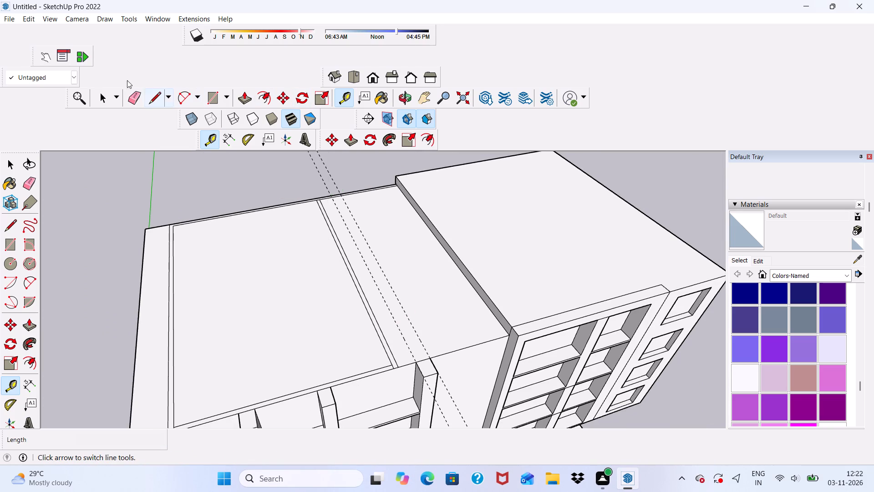
# Draw a line along the guide nearer the taller block, from the roof's back strip to the fourth fin's corner, 51' 11 11/16" long.
pyautogui.click(156, 92)
pyautogui.scroll(-3, 393, 242)
pyautogui.moveTo(397, 274); pyautogui.dragTo(386, 355, button='middle')
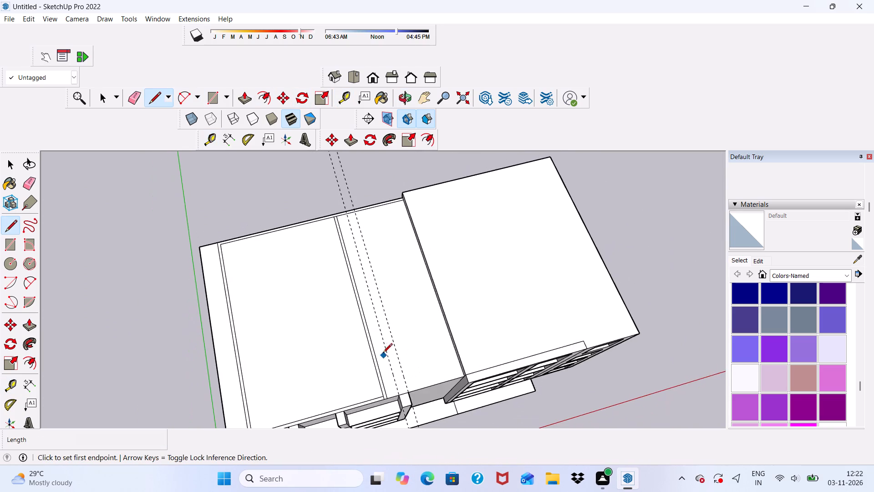
pyautogui.scroll(11, 369, 222)
pyautogui.click(356, 200)
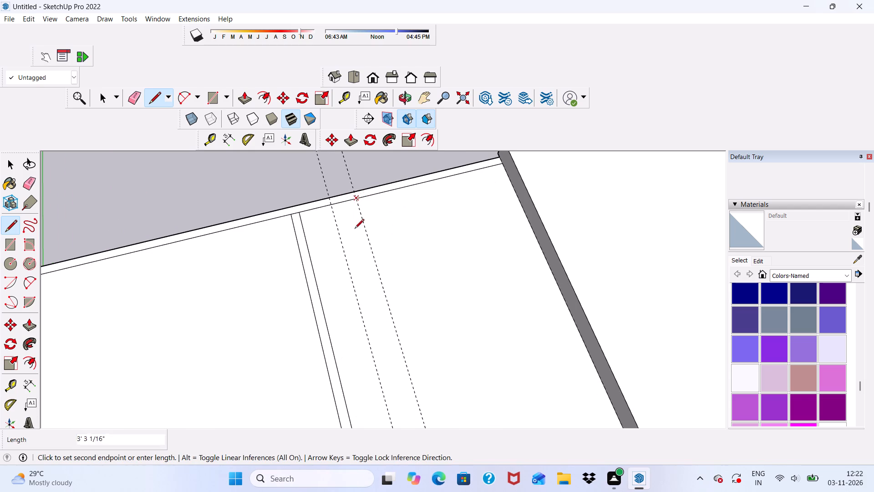
pyautogui.scroll(-6, 361, 250)
pyautogui.scroll(1, 381, 236)
pyautogui.scroll(-12, 375, 207)
pyautogui.scroll(7, 394, 311)
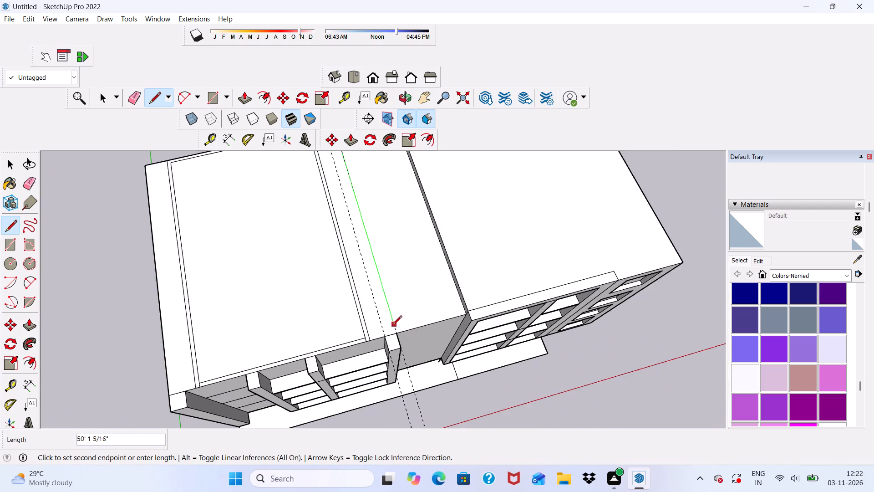
pyautogui.scroll(14, 392, 326)
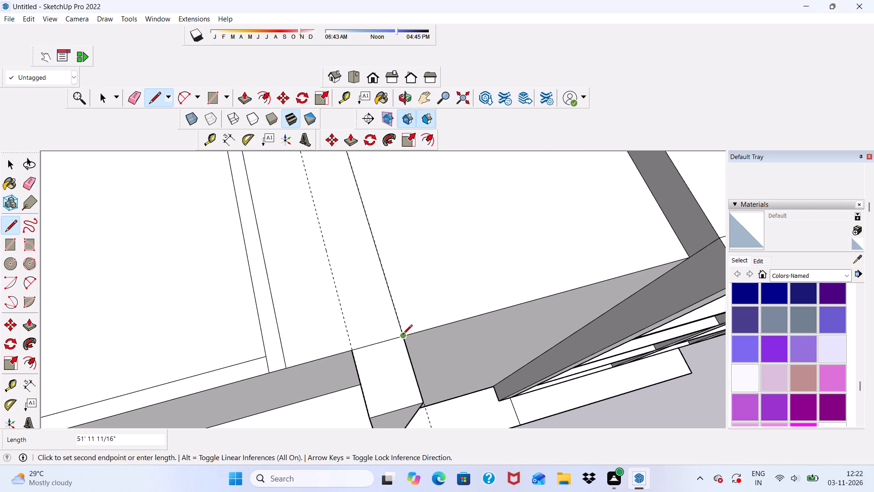
pyautogui.click(403, 335)
# Draw a parallel roof line along the other guide, from the fourth fin's other corner to the back strip.
pyautogui.scroll(-6, 415, 297)
pyautogui.scroll(6, 388, 318)
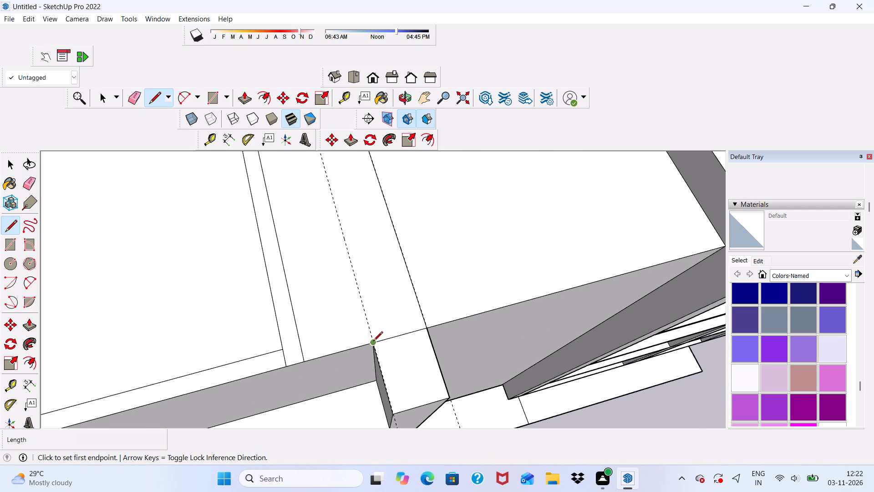
pyautogui.click(374, 343)
pyautogui.scroll(-18, 380, 300)
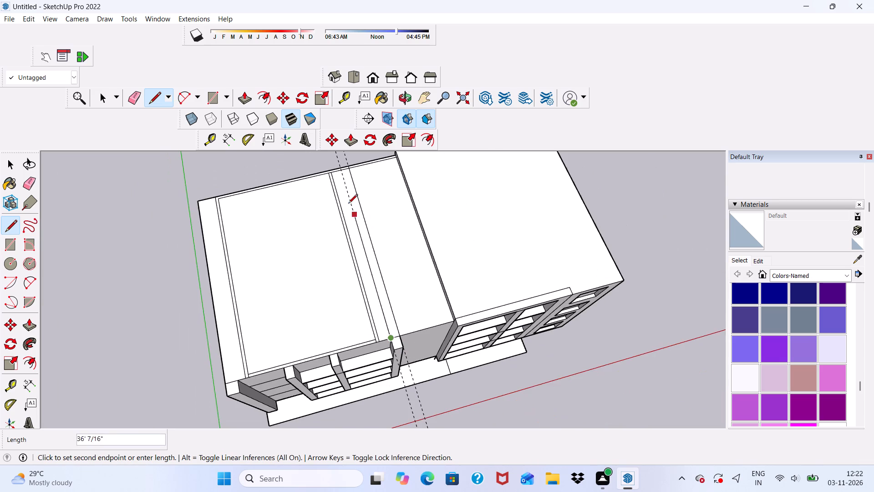
pyautogui.scroll(5, 339, 192)
pyautogui.scroll(-5, 344, 174)
pyautogui.scroll(13, 349, 173)
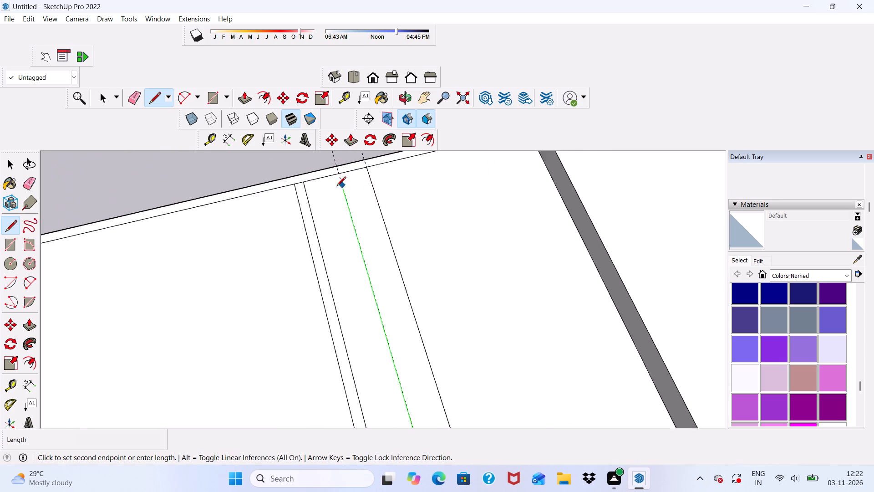
pyautogui.click(335, 174)
# Erase the two guides extending beyond the lower roof's back edge.
pyautogui.scroll(-10, 341, 243)
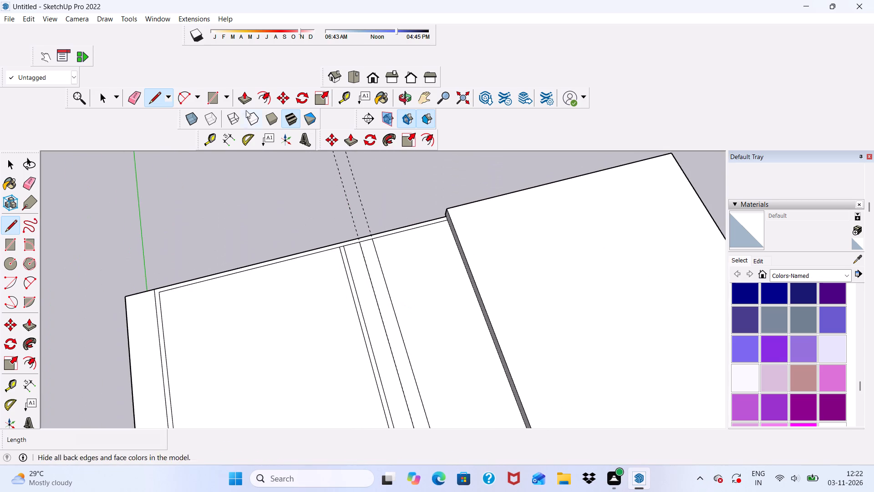
pyautogui.click(133, 94)
pyautogui.moveTo(333, 189); pyautogui.dragTo(366, 195)
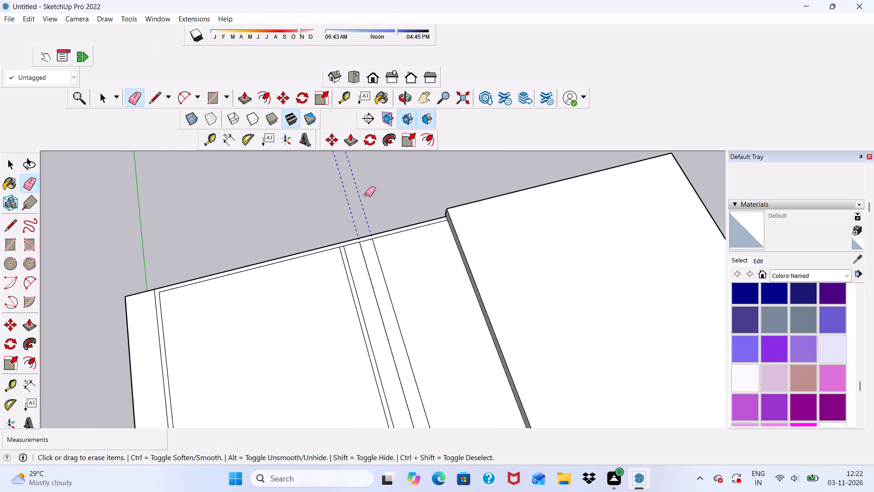
pyautogui.moveTo(366, 195); pyautogui.dragTo(372, 195)
# Erase the two old strip lines on the lower roof beside the new pair aligned with the fourth fin.
pyautogui.scroll(5, 410, 265)
pyautogui.scroll(3, 287, 271)
pyautogui.moveTo(286, 272); pyautogui.dragTo(300, 272)
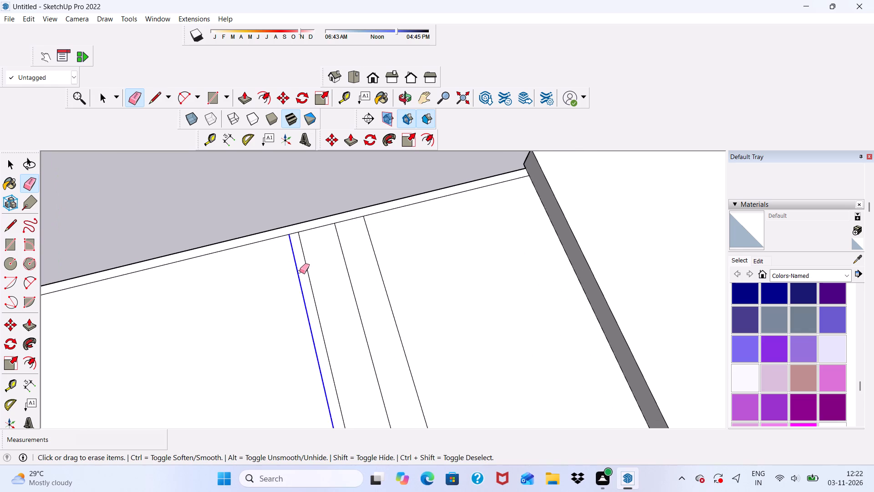
pyautogui.moveTo(300, 272); pyautogui.dragTo(302, 272)
pyautogui.moveTo(310, 251); pyautogui.dragTo(300, 262)
pyautogui.scroll(-6, 309, 195)
pyautogui.scroll(-11, 400, 138)
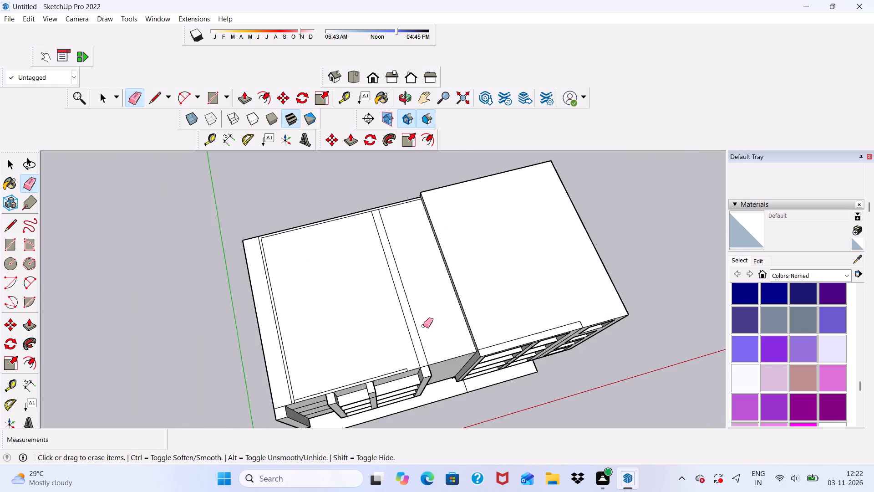
# Extend the lower roof's front strip line across to the far line of the fourth-fin strip, about 6' 11/16" long.
pyautogui.scroll(-6, 423, 326)
pyautogui.scroll(12, 427, 360)
pyautogui.moveTo(399, 362); pyautogui.dragTo(376, 327, button='middle')
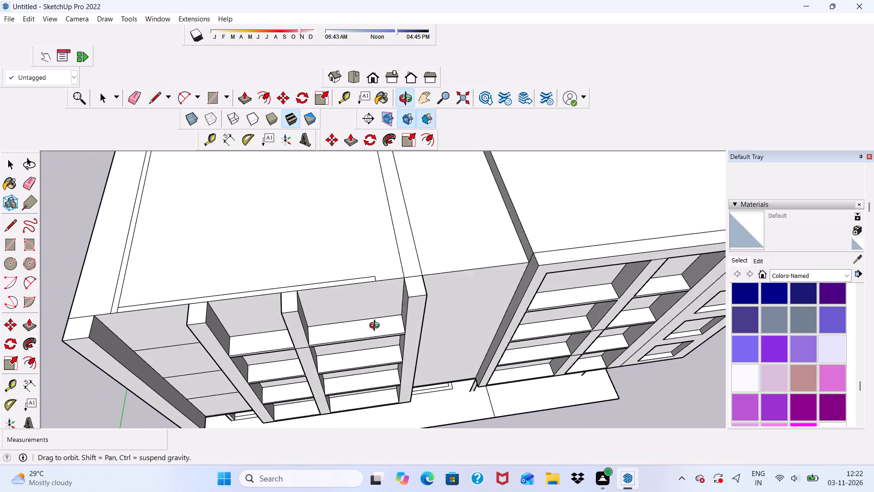
pyautogui.moveTo(376, 327); pyautogui.dragTo(349, 347, button='middle')
pyautogui.click(148, 93)
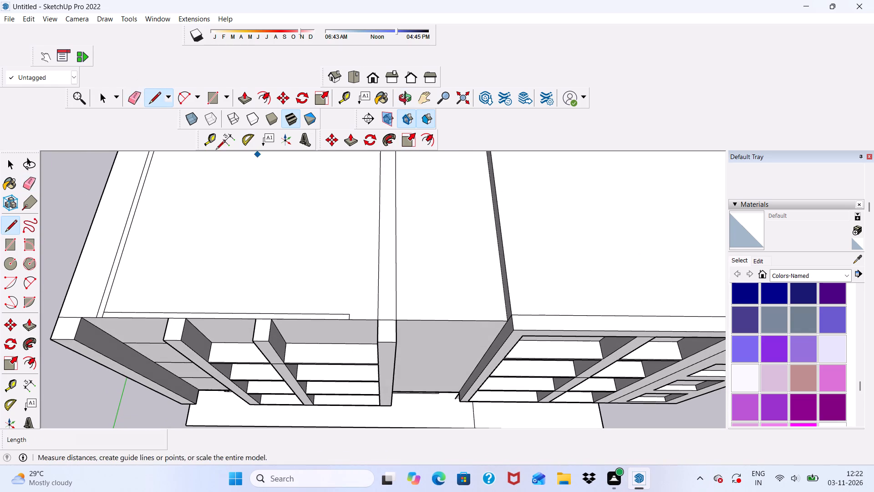
pyautogui.scroll(7, 339, 338)
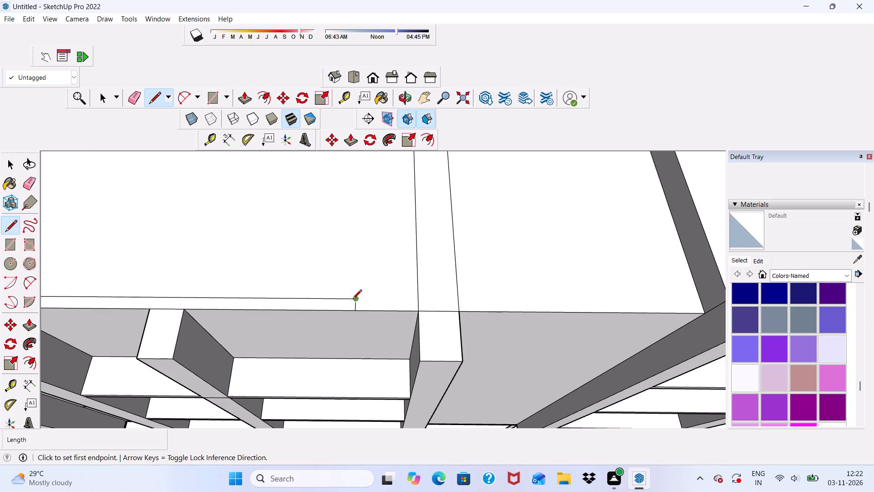
pyautogui.click(352, 300)
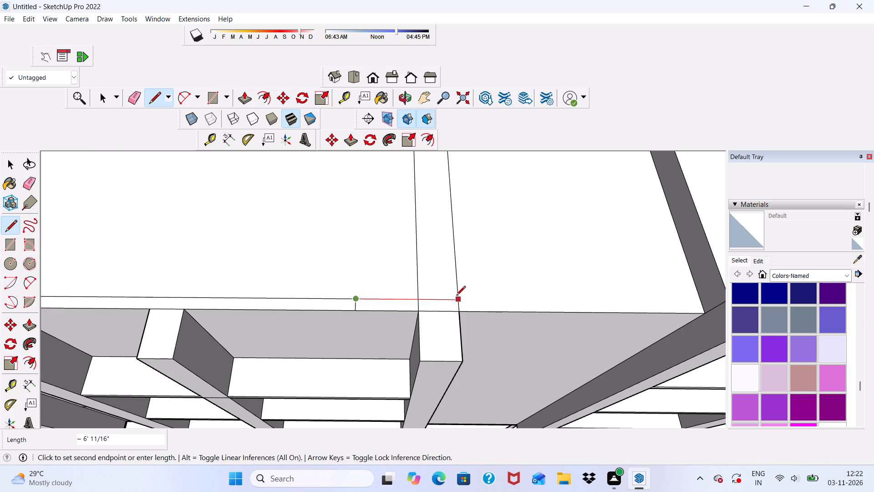
pyautogui.scroll(10, 457, 296)
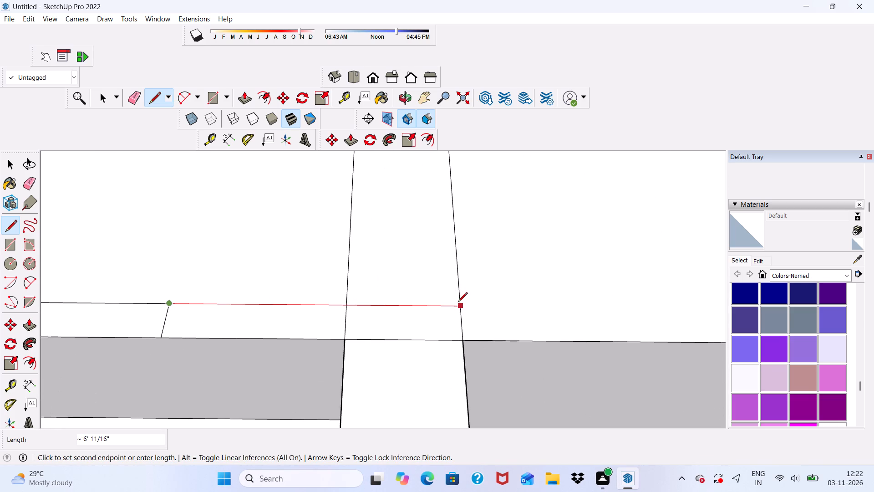
pyautogui.click(458, 302)
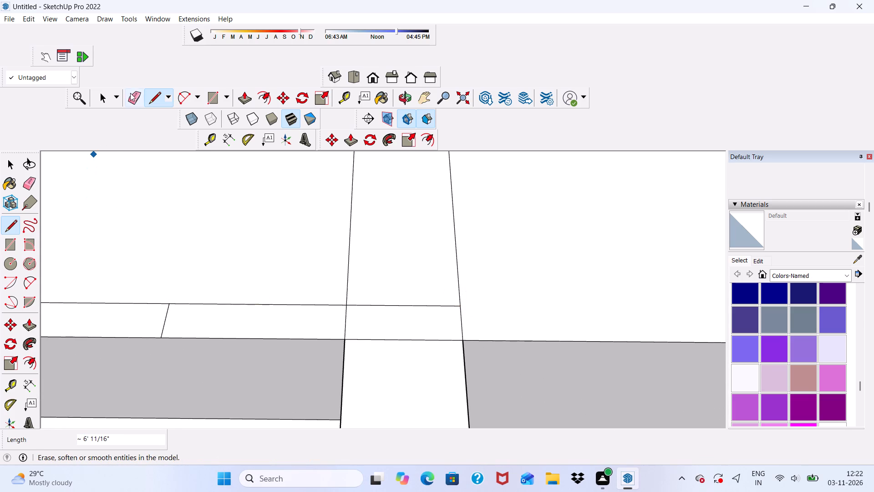
# Erase the front strip's old short end line and the inner segments where it meets the fourth-fin strip.
pyautogui.click(132, 92)
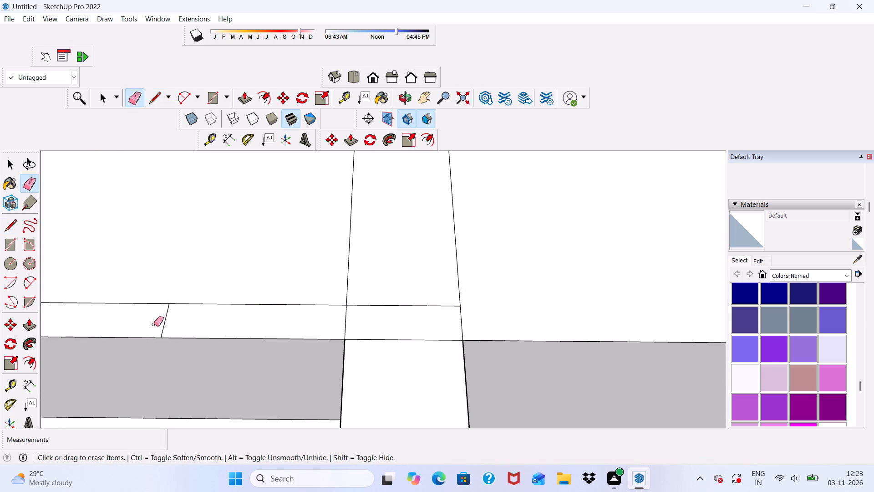
pyautogui.moveTo(154, 324); pyautogui.dragTo(193, 324)
pyautogui.scroll(-7, 274, 273)
pyautogui.scroll(5, 335, 296)
pyautogui.moveTo(325, 295); pyautogui.dragTo(342, 300)
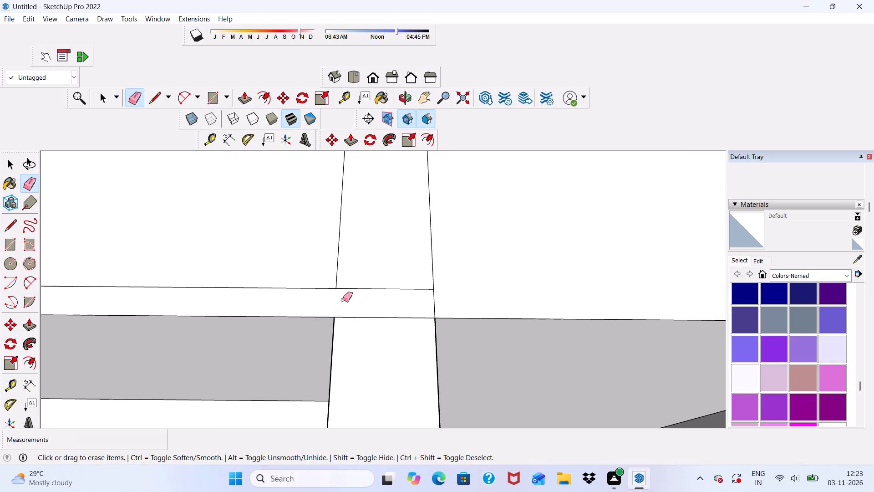
pyautogui.moveTo(400, 309); pyautogui.dragTo(446, 303)
pyautogui.moveTo(401, 278); pyautogui.dragTo(401, 291)
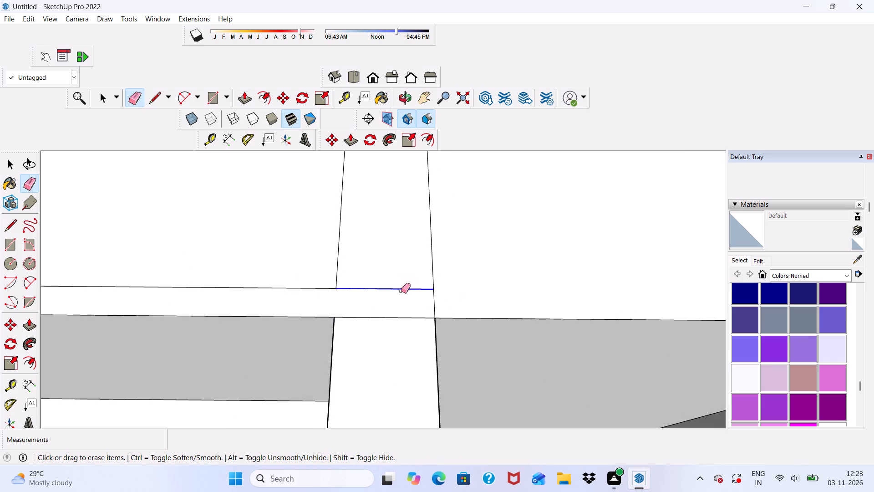
pyautogui.moveTo(401, 291); pyautogui.dragTo(401, 292)
pyautogui.moveTo(417, 298); pyautogui.dragTo(424, 301)
pyautogui.click(423, 299)
# Erase the leftover short segment where the front strip meets the side strip's inner line, near the first fin.
pyautogui.scroll(-13, 383, 266)
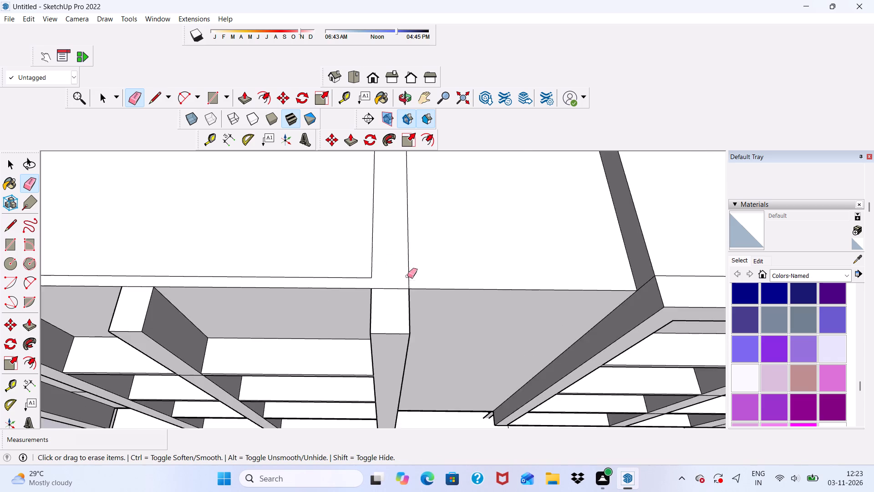
pyautogui.scroll(-13, 407, 276)
pyautogui.scroll(14, 260, 275)
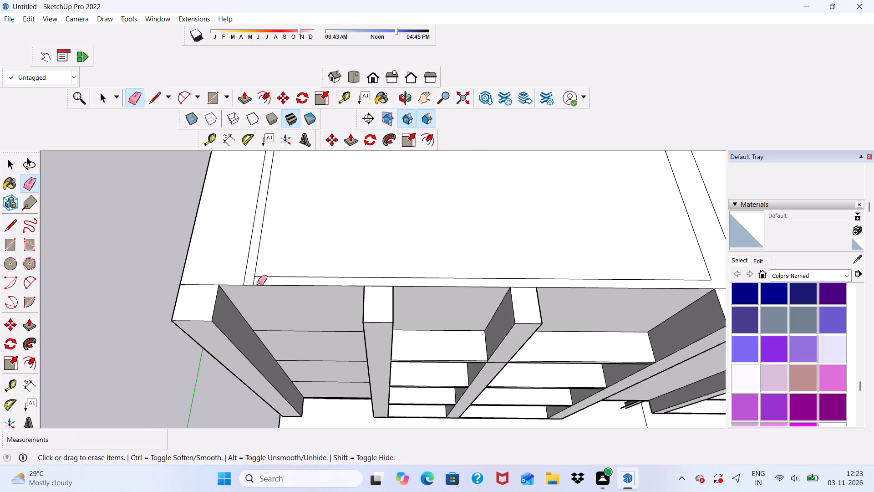
pyautogui.scroll(5, 258, 283)
pyautogui.click(253, 277)
pyautogui.scroll(-14, 222, 273)
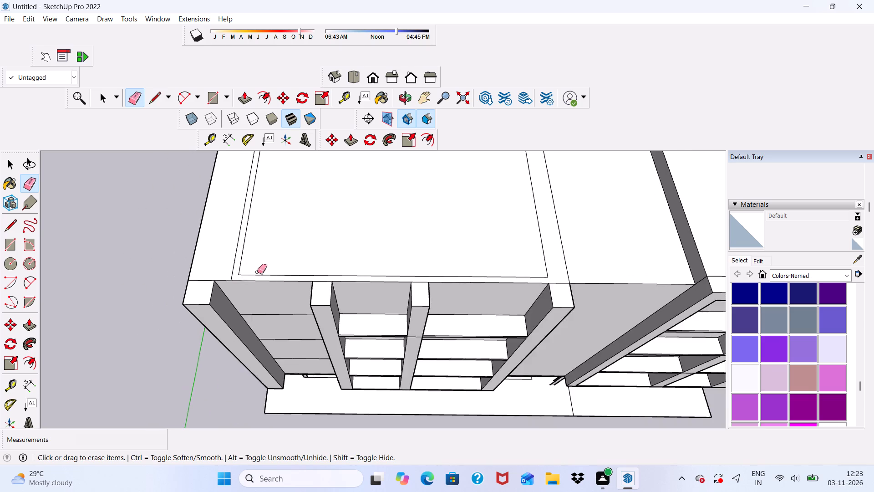
# Place a guide along the lower roof's outer side edge, 4' 11" from the nearby strip line.
pyautogui.scroll(-4, 257, 272)
pyautogui.moveTo(263, 296); pyautogui.dragTo(493, 248, button='middle')
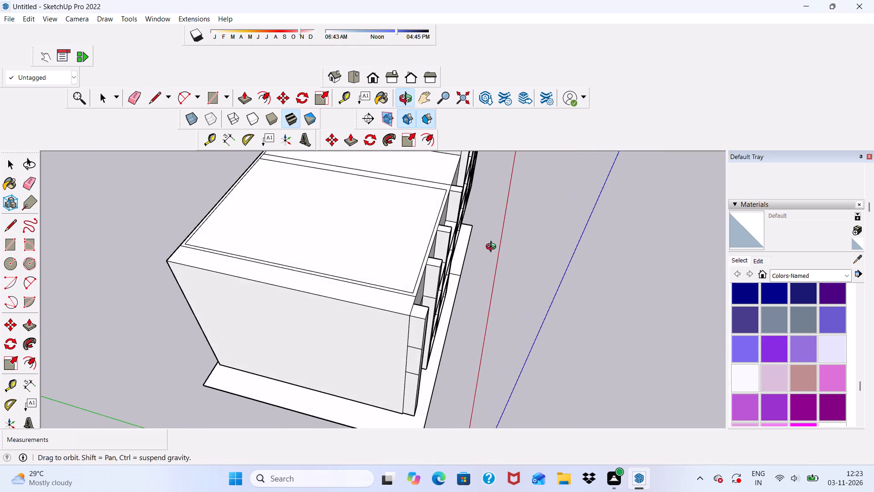
pyautogui.moveTo(493, 248); pyautogui.dragTo(368, 270, button='middle')
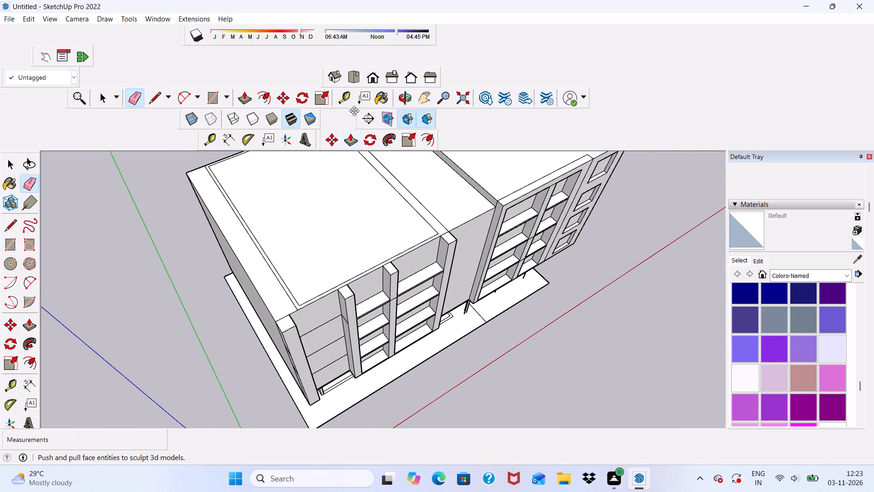
pyautogui.click(350, 95)
pyautogui.scroll(2, 283, 277)
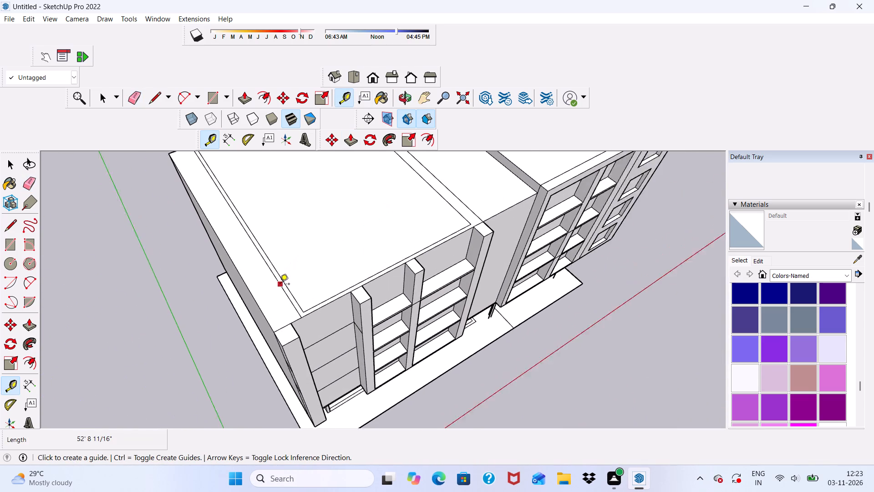
pyautogui.scroll(1, 280, 285)
pyautogui.click(280, 284)
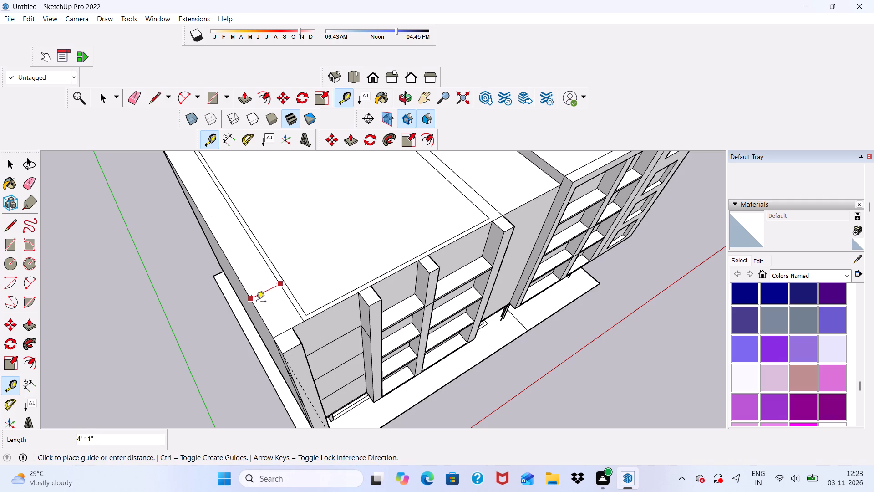
pyautogui.click(256, 302)
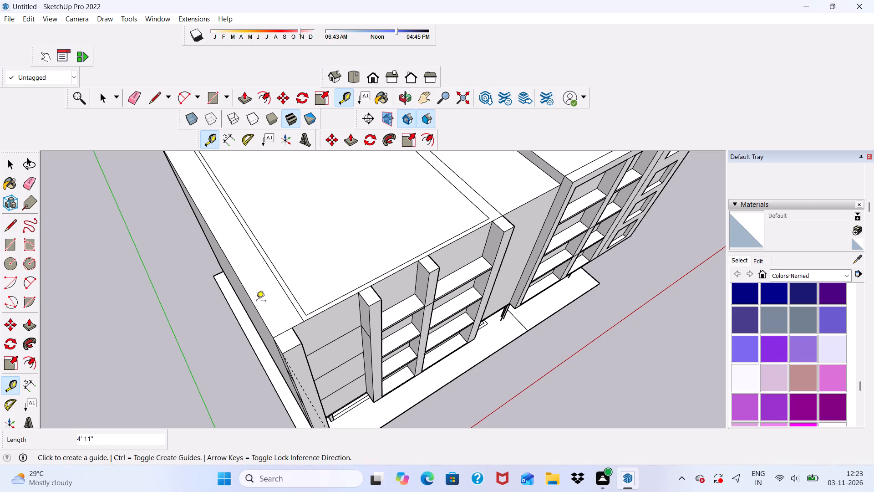
# Push/Pull the large central panel of the lower roof upward by 2'.
pyautogui.scroll(-6, 276, 282)
pyautogui.moveTo(301, 301); pyautogui.dragTo(192, 240, button='middle')
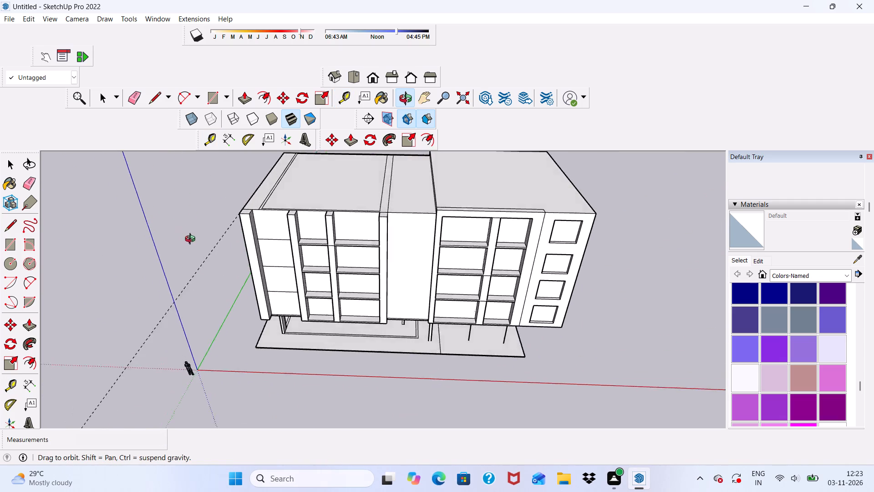
pyautogui.moveTo(192, 240); pyautogui.dragTo(228, 278, button='middle')
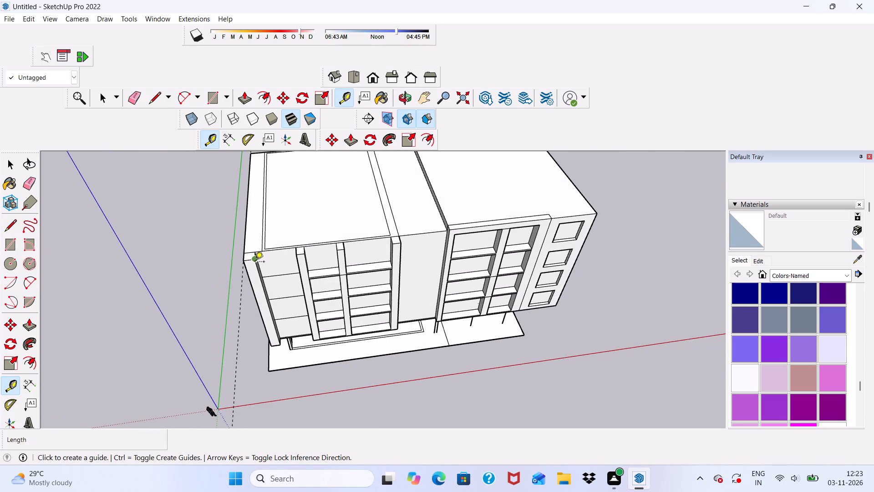
pyautogui.scroll(6, 255, 260)
pyautogui.scroll(-6, 253, 248)
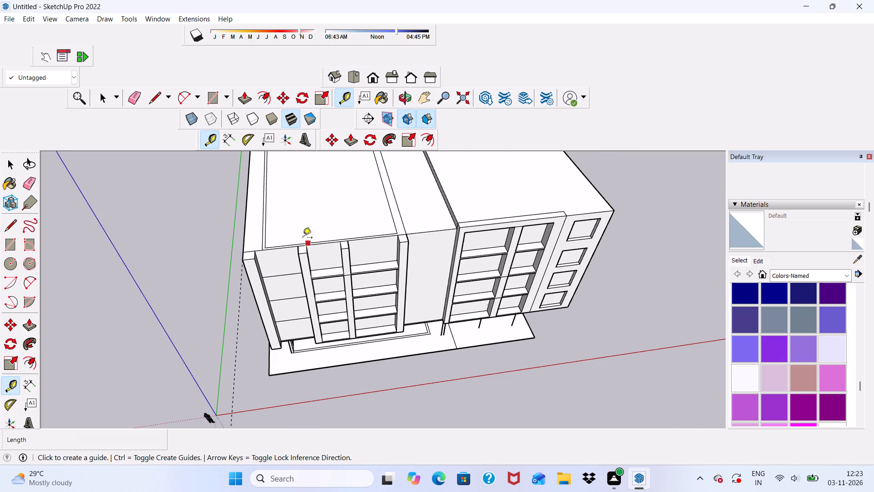
pyautogui.press('space')
pyautogui.scroll(2, 375, 204)
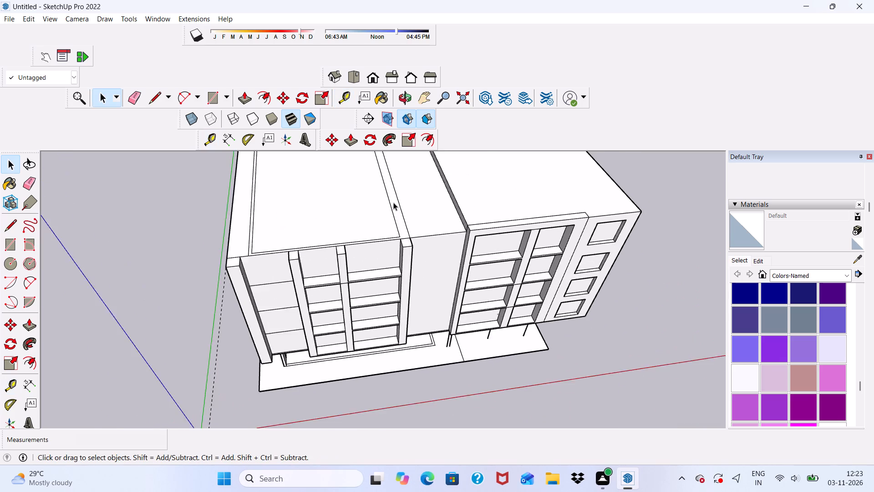
pyautogui.scroll(2, 393, 202)
pyautogui.click(314, 209)
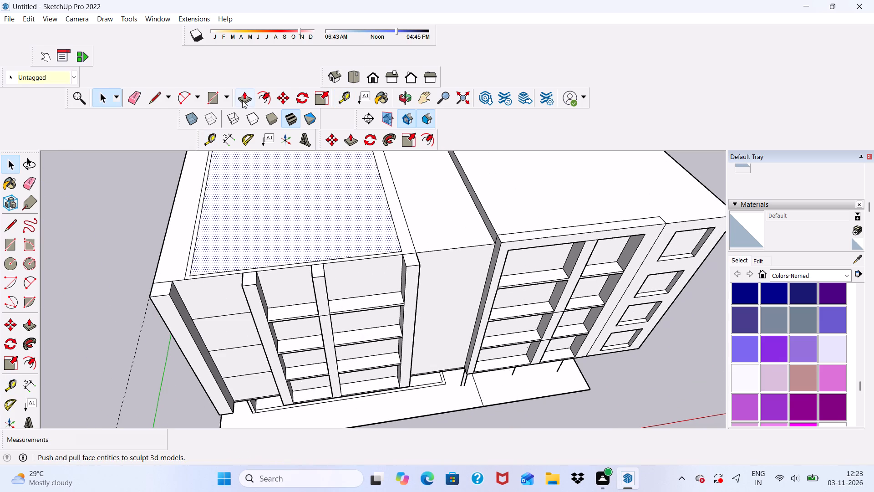
pyautogui.click(242, 100)
pyautogui.click(300, 238)
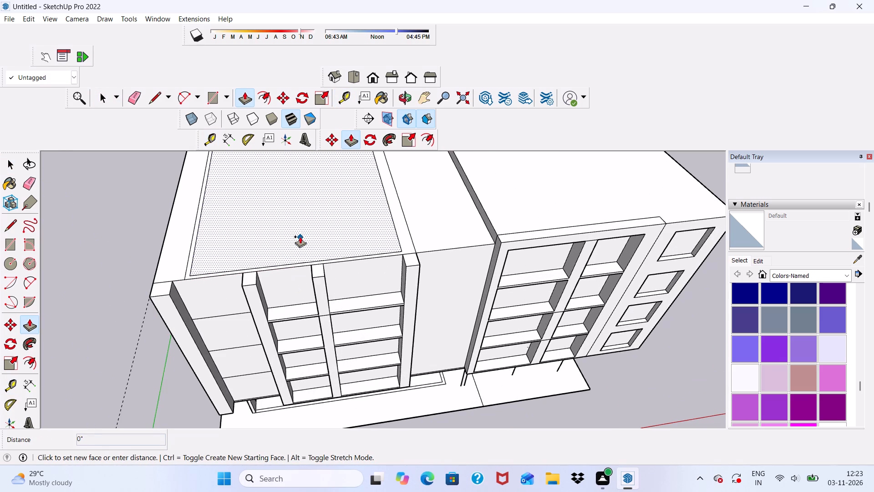
pyautogui.scroll(3, 488, 211)
pyautogui.click(488, 216)
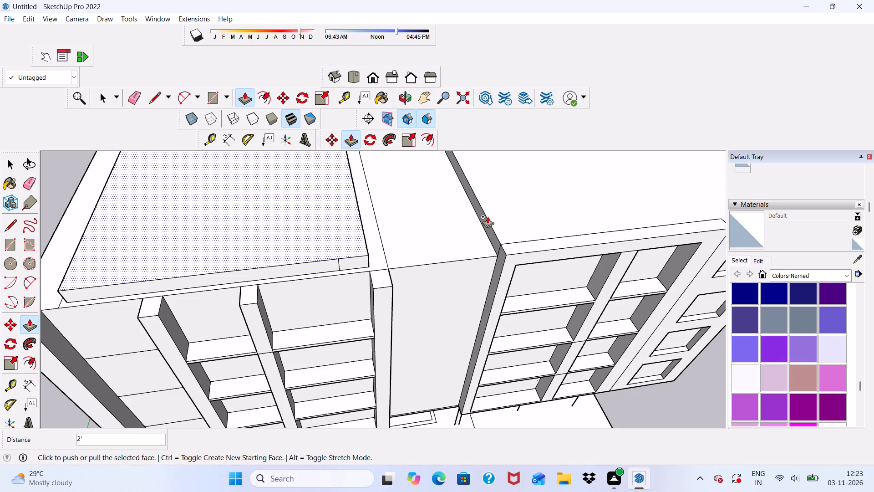
# Push/Pull the connected border strip around the raised roof panel upward by 2', flush with the panel.
pyautogui.moveTo(414, 228); pyautogui.dragTo(336, 248, button='middle')
pyautogui.scroll(5, 335, 249)
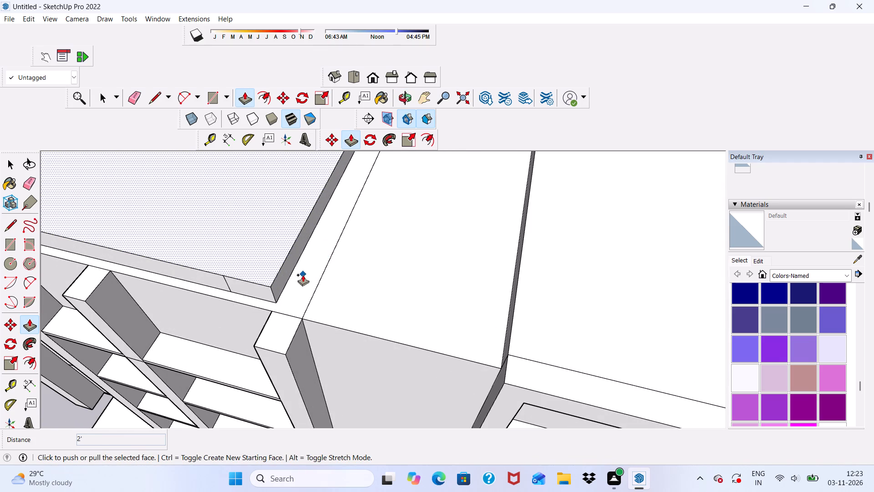
pyautogui.press('space')
pyautogui.click(300, 272)
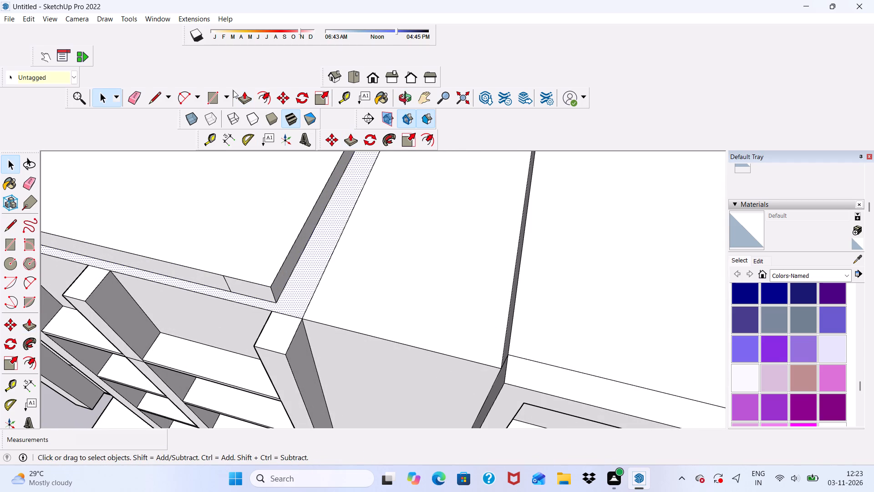
pyautogui.click(242, 97)
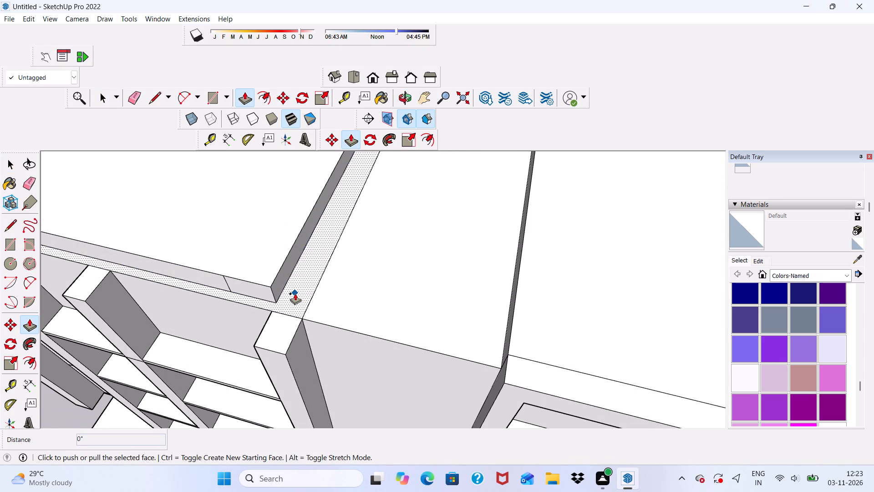
pyautogui.click(295, 293)
pyautogui.click(259, 271)
# Pull the roof's border strip up about 2' 2 1/4" more, forming a parapet around the central panel.
pyautogui.scroll(-7, 259, 252)
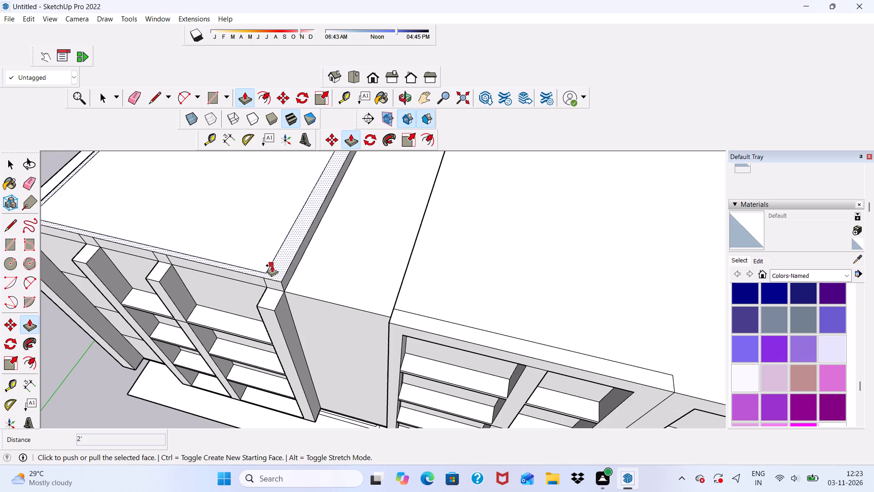
pyautogui.moveTo(273, 247); pyautogui.dragTo(367, 180, button='middle')
pyautogui.scroll(5, 346, 205)
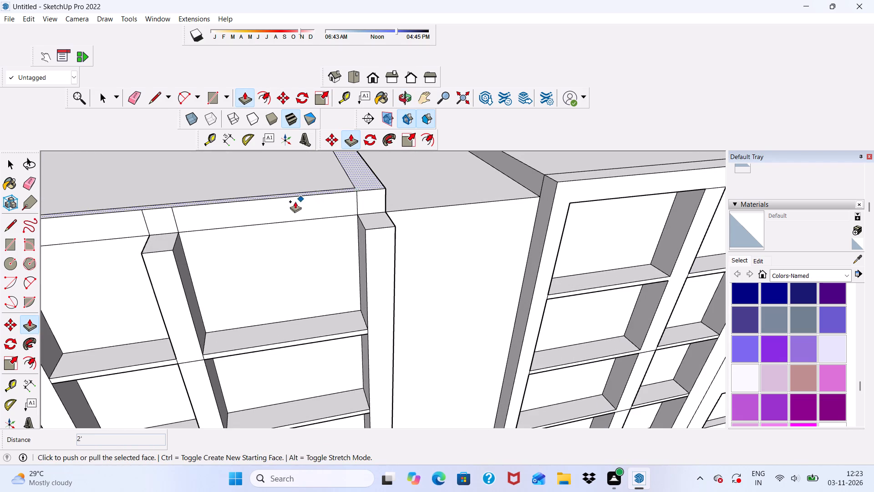
pyautogui.scroll(-4, 277, 211)
pyautogui.moveTo(290, 220); pyautogui.dragTo(295, 188, button='middle')
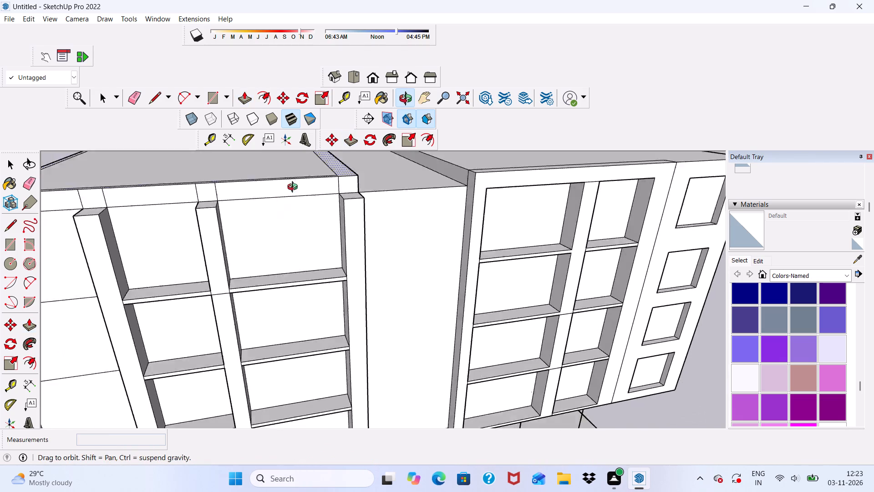
pyautogui.moveTo(295, 188); pyautogui.dragTo(296, 164, button='middle')
pyautogui.moveTo(281, 174); pyautogui.dragTo(273, 155)
pyautogui.scroll(6, 274, 160)
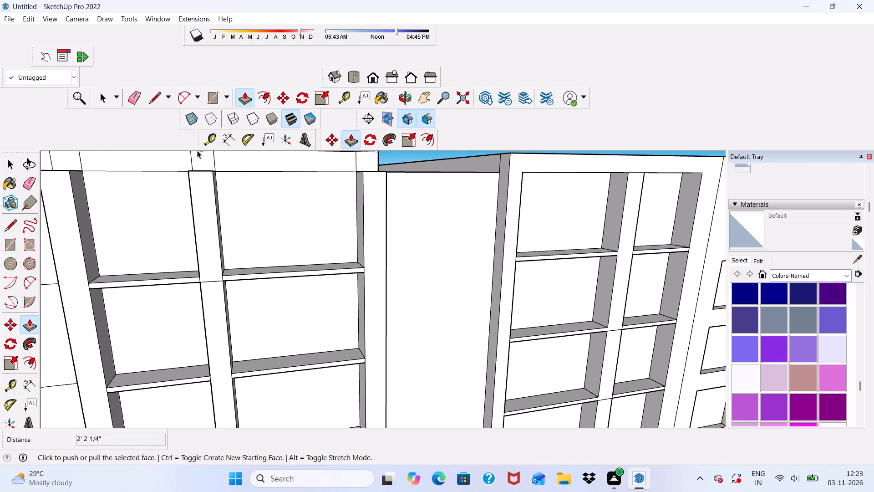
# Erase the horizontal seam segments on the parapet's front face above the third and fourth fins and the bay between them.
pyautogui.press('space')
pyautogui.scroll(5, 196, 149)
pyautogui.moveTo(199, 169); pyautogui.dragTo(213, 253, button='middle')
pyautogui.scroll(5, 207, 248)
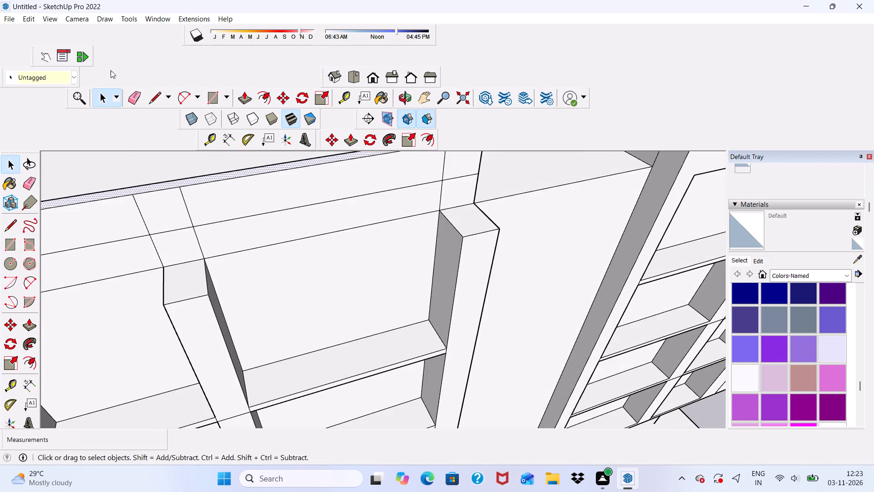
pyautogui.click(131, 95)
pyautogui.moveTo(168, 226); pyautogui.dragTo(169, 235)
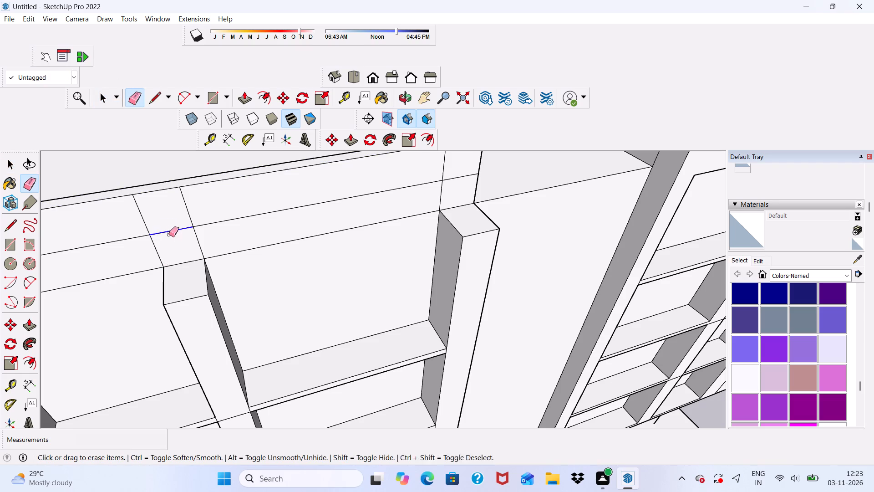
pyautogui.moveTo(169, 235); pyautogui.dragTo(169, 237)
pyautogui.moveTo(222, 215); pyautogui.dragTo(229, 231)
pyautogui.scroll(-6, 225, 220)
pyautogui.scroll(6, 364, 202)
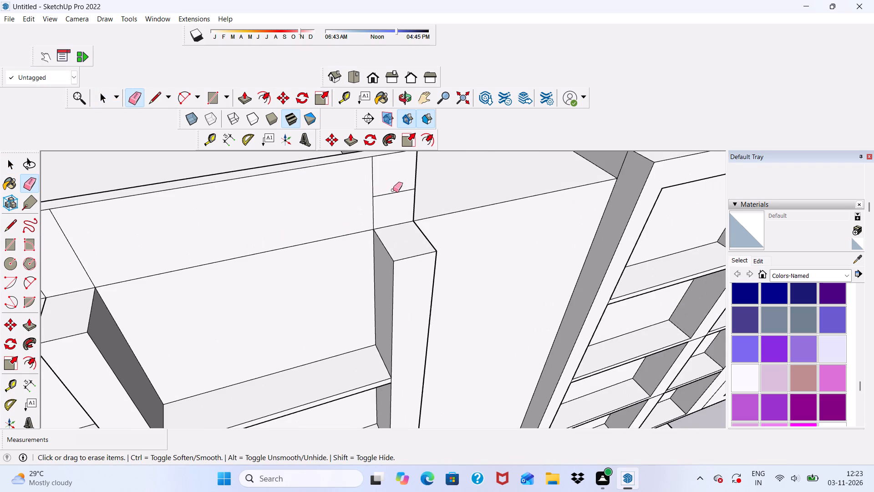
pyautogui.moveTo(393, 190); pyautogui.dragTo(393, 195)
# Erase the remaining horizontal seam segments on the parapet's front face, from the third fin across to the first fin's bay.
pyautogui.scroll(-10, 378, 198)
pyautogui.scroll(6, 309, 225)
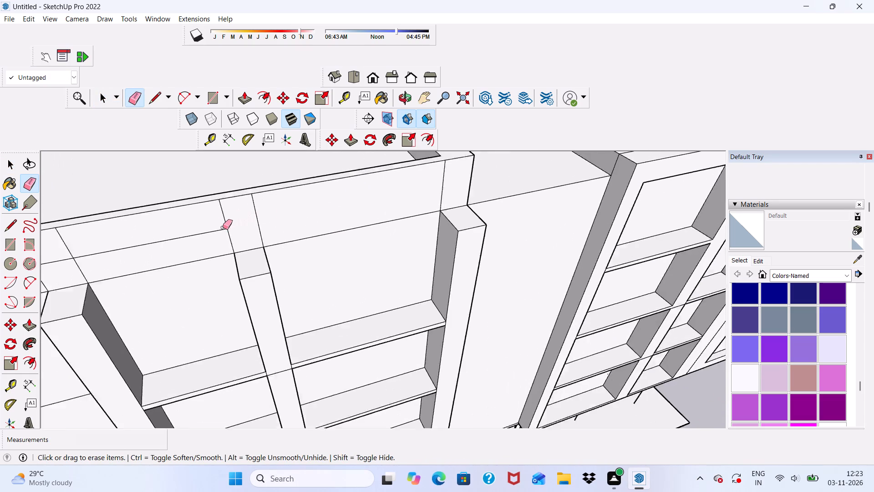
pyautogui.scroll(3, 223, 227)
pyautogui.moveTo(217, 227); pyautogui.dragTo(218, 241)
pyautogui.scroll(-6, 224, 229)
pyautogui.scroll(-6, 348, 217)
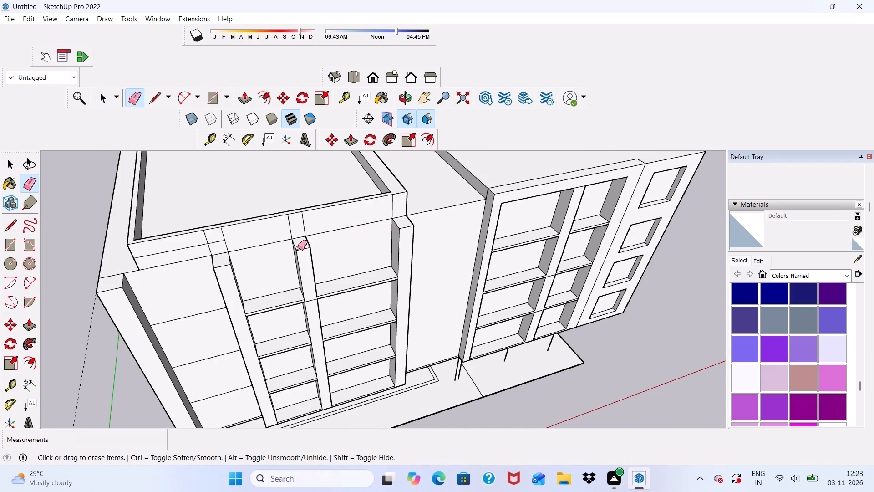
pyautogui.scroll(6, 284, 242)
pyautogui.scroll(5, 206, 238)
pyautogui.click(187, 238)
pyautogui.click(138, 249)
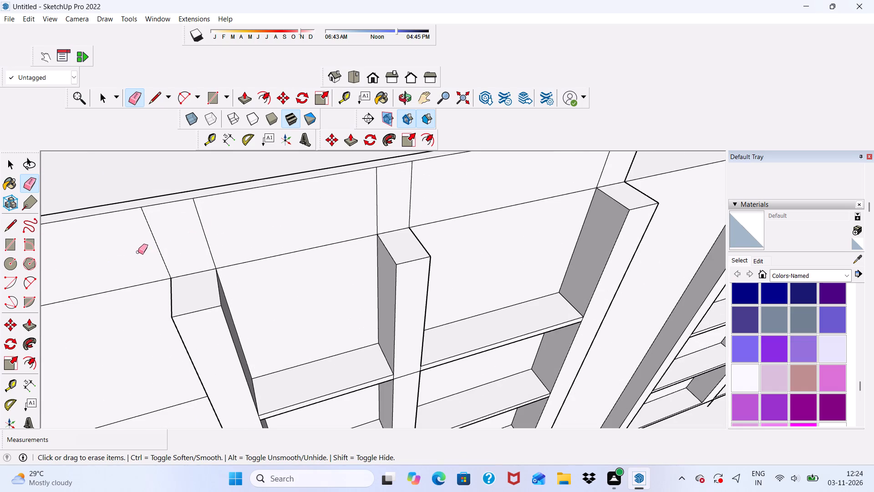
# Erase the horizontal seam line on the parapet's outer side face, next to the first fin.
pyautogui.scroll(-6, 144, 248)
pyautogui.scroll(1, 286, 236)
pyautogui.scroll(-6, 292, 228)
pyautogui.scroll(9, 182, 254)
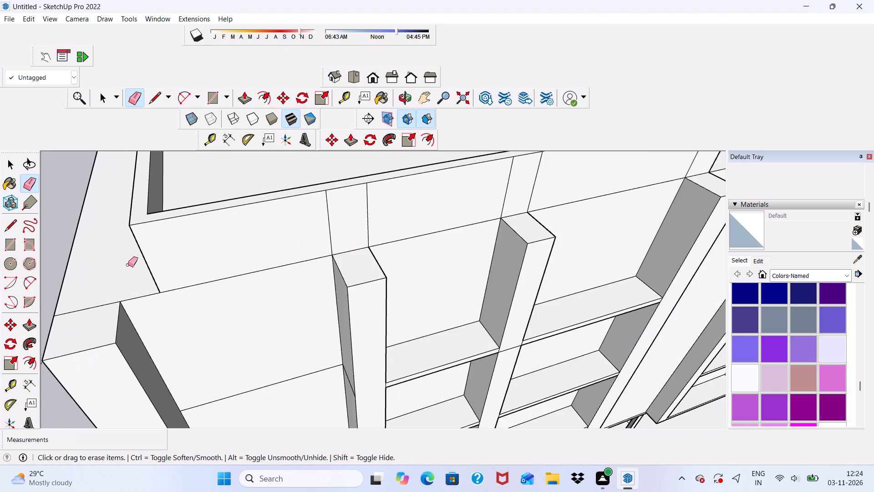
pyautogui.scroll(2, 128, 265)
pyautogui.scroll(-1, 152, 265)
pyautogui.moveTo(163, 265); pyautogui.dragTo(319, 237, button='middle')
pyautogui.scroll(3, 286, 287)
pyautogui.moveTo(283, 288); pyautogui.dragTo(279, 298)
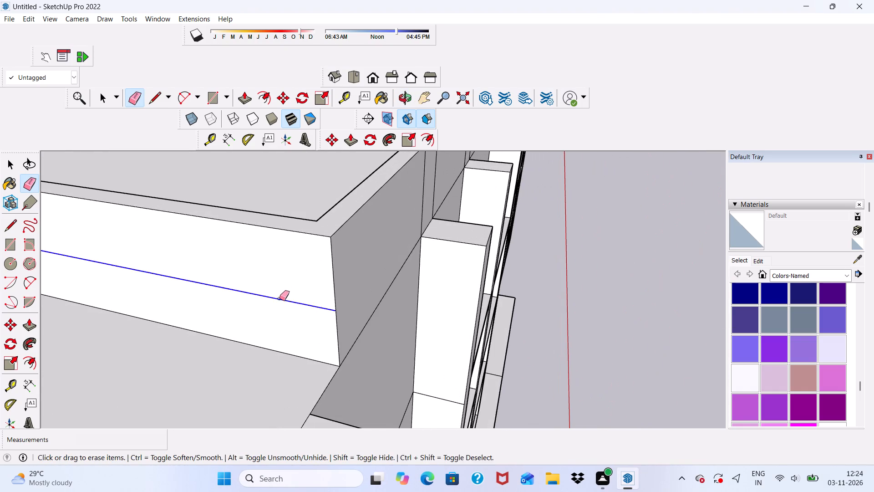
pyautogui.moveTo(279, 298); pyautogui.dragTo(279, 299)
# Push/Pull the parapet's outer side face outward by 4' 11", flush with the lower roof's side edge.
pyautogui.press('space')
pyautogui.click(269, 293)
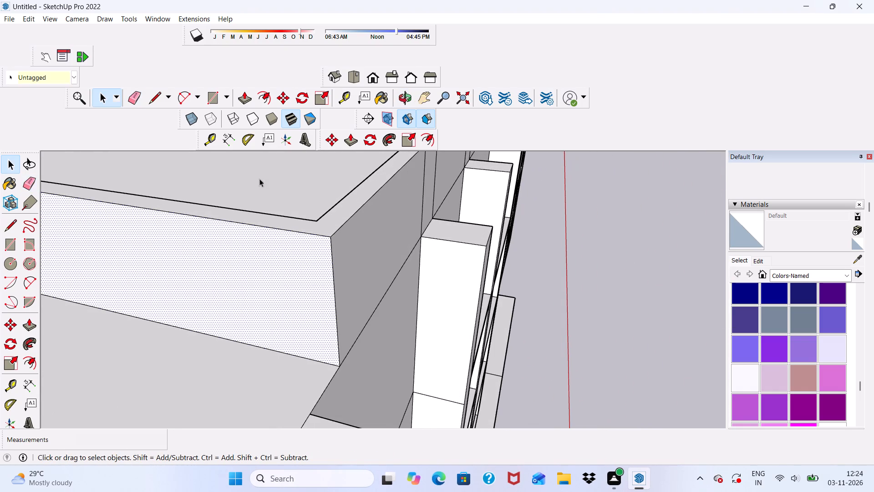
pyautogui.click(243, 98)
pyautogui.scroll(-8, 236, 172)
pyautogui.scroll(1, 317, 250)
pyautogui.click(317, 249)
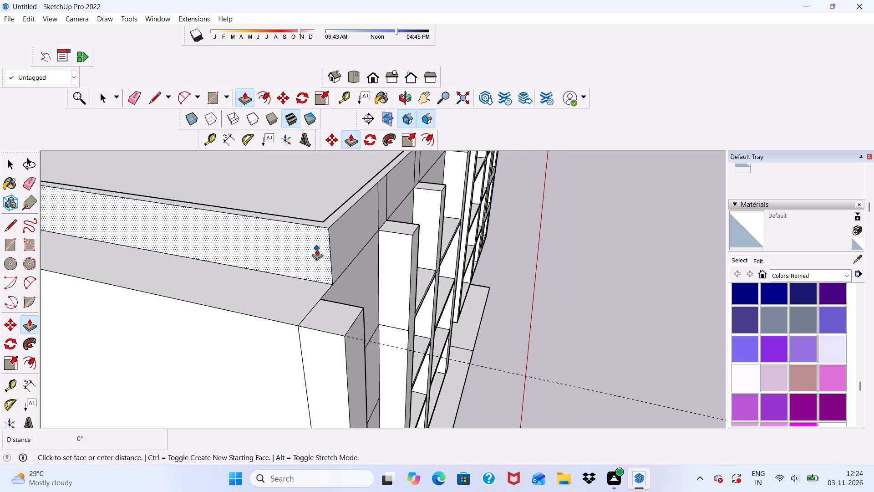
pyautogui.click(293, 334)
# Erase the dashed guide line along the lower roof's outer side edge.
pyautogui.scroll(-5, 293, 335)
pyautogui.moveTo(302, 338); pyautogui.dragTo(296, 342, button='middle')
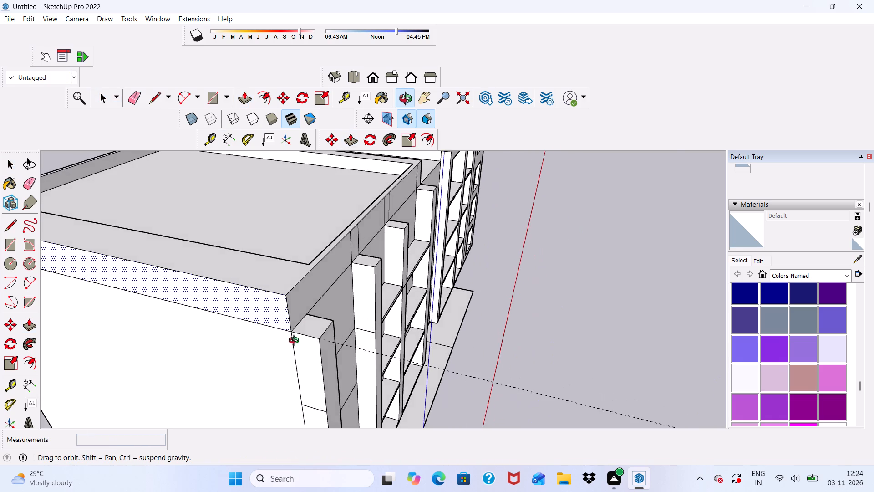
pyautogui.moveTo(296, 342); pyautogui.dragTo(406, 342, button='middle')
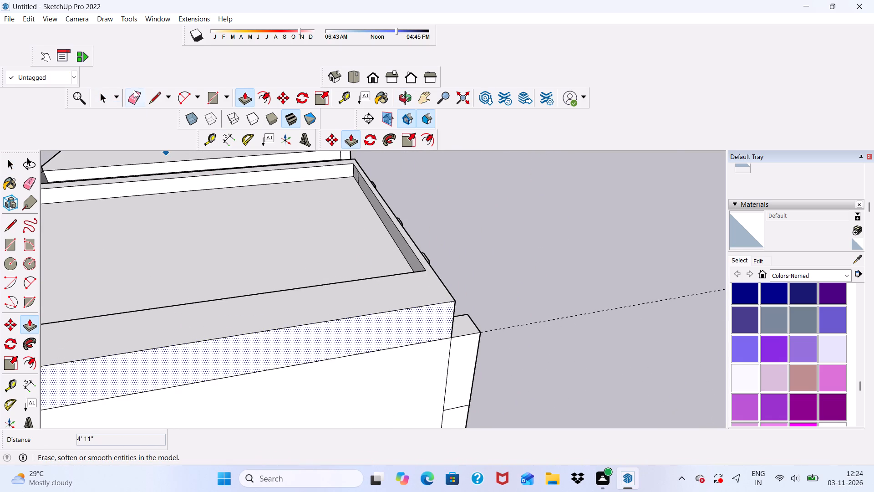
pyautogui.click(134, 90)
pyautogui.click(561, 316)
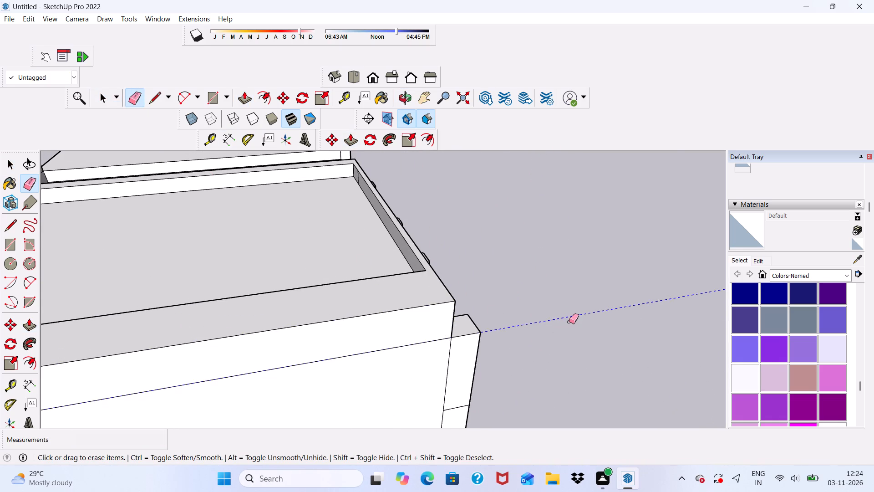
# Push/Pull the first fin's top face upward by 4' 2 1/4", level with the top of the parapet.
pyautogui.scroll(-3, 559, 328)
pyautogui.moveTo(542, 343); pyautogui.dragTo(192, 340, button='middle')
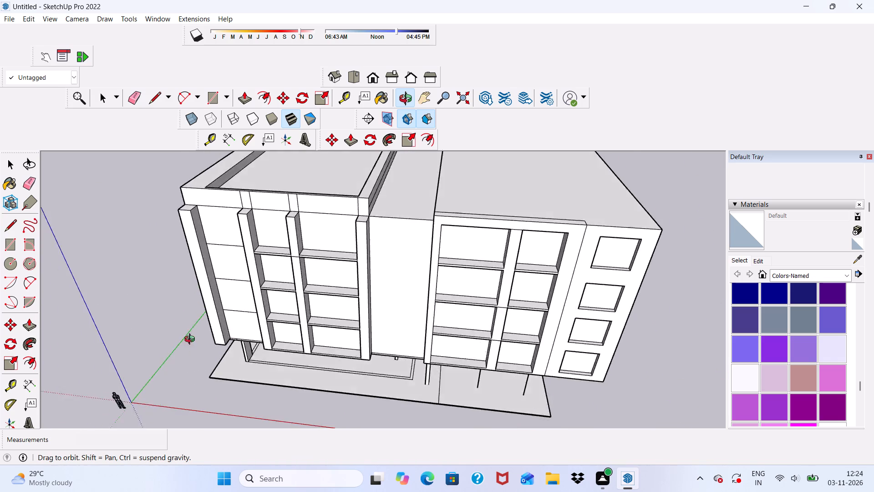
pyautogui.moveTo(192, 340); pyautogui.dragTo(228, 249, button='middle')
pyautogui.scroll(6, 214, 191)
pyautogui.press('space')
pyautogui.scroll(8, 233, 196)
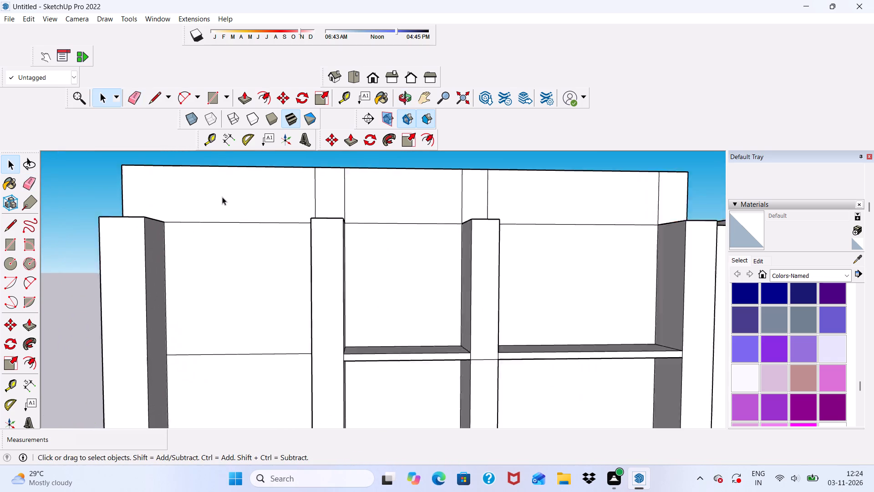
pyautogui.scroll(2, 222, 197)
pyautogui.moveTo(214, 195); pyautogui.dragTo(214, 283, button='middle')
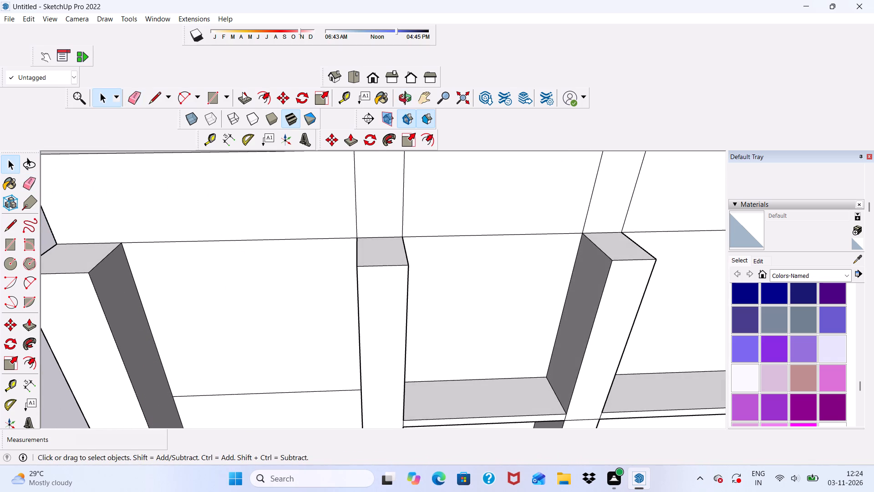
pyautogui.click(242, 92)
pyautogui.scroll(2, 78, 255)
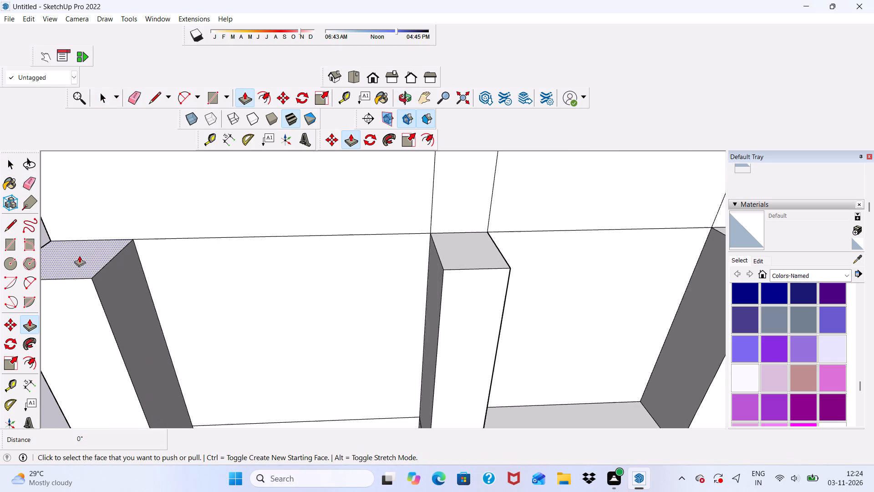
pyautogui.scroll(1, 79, 256)
pyautogui.click(83, 256)
pyautogui.scroll(-15, 127, 189)
pyautogui.scroll(1, 296, 214)
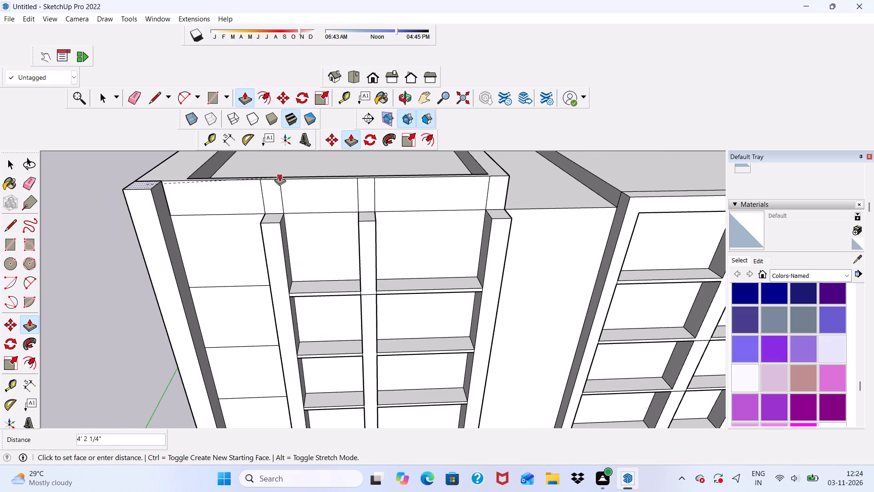
pyautogui.scroll(4, 279, 174)
pyautogui.click(261, 182)
# Push/Pull the second fin's top face upward by 4' 2 1/4", level with the parapet top.
pyautogui.scroll(4, 288, 245)
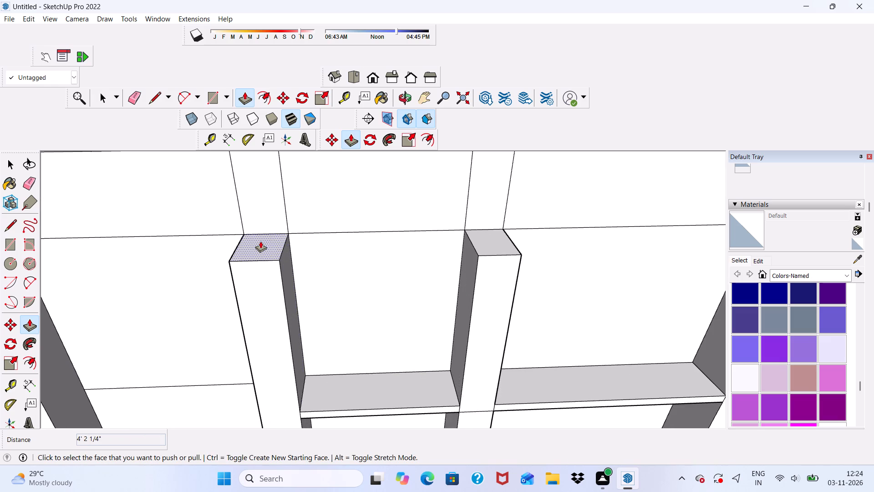
pyautogui.click(260, 241)
pyautogui.scroll(-10, 244, 189)
pyautogui.scroll(3, 135, 192)
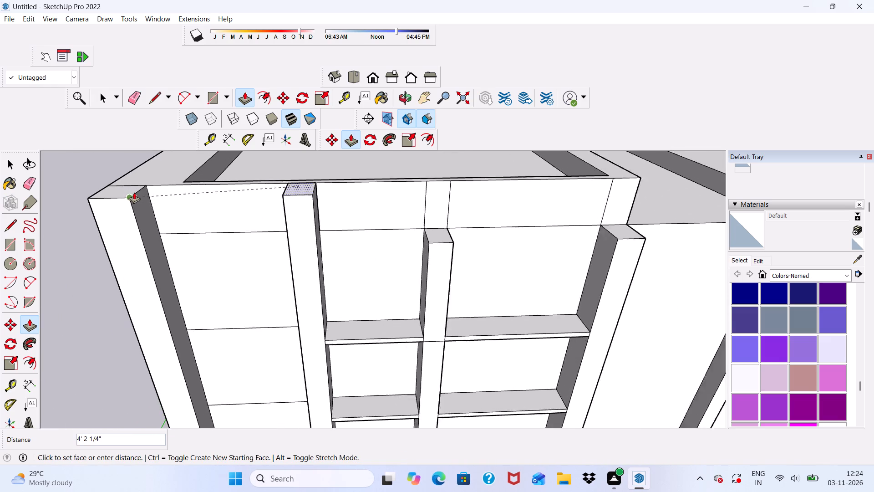
pyautogui.scroll(2, 134, 192)
pyautogui.click(204, 179)
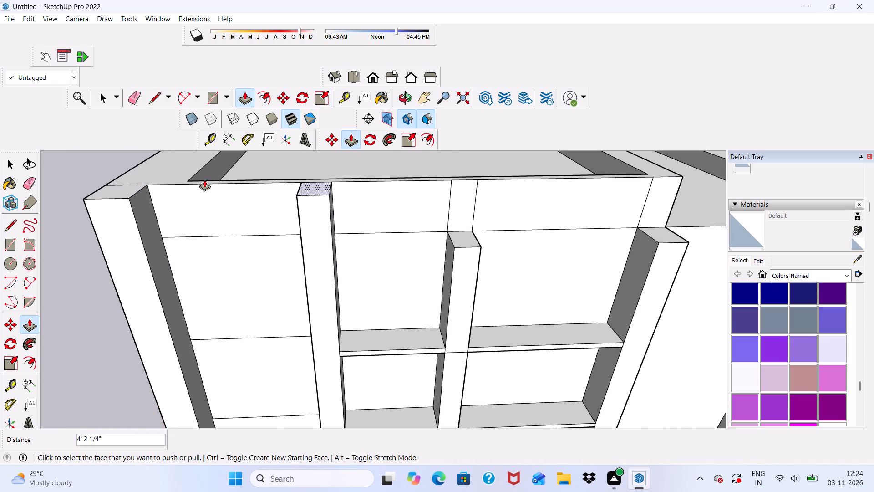
# Push/Pull the third fin's top face upward by 4' 2 1/4", matching the raised neighbouring fins.
pyautogui.scroll(-2, 222, 203)
pyautogui.moveTo(229, 207); pyautogui.dragTo(234, 137, button='middle')
pyautogui.scroll(-5, 207, 170)
pyautogui.scroll(1, 394, 232)
pyautogui.moveTo(393, 232); pyautogui.dragTo(366, 344, button='middle')
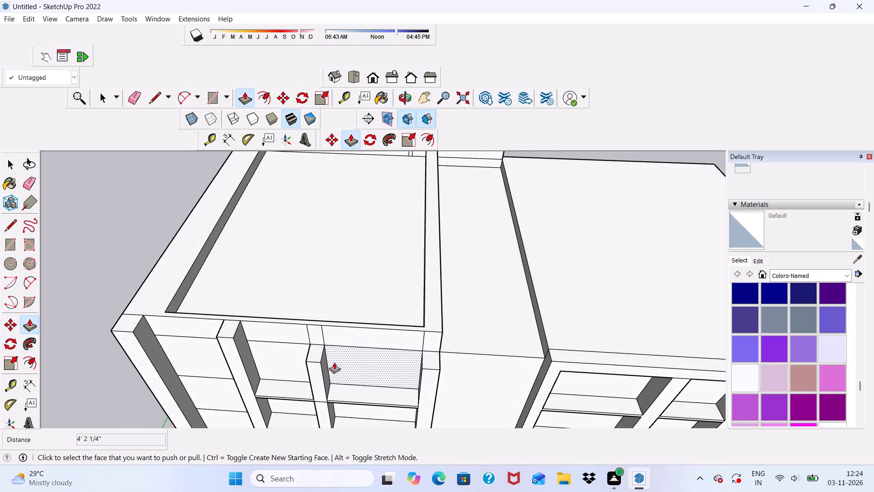
pyautogui.scroll(5, 331, 363)
pyautogui.scroll(5, 313, 322)
pyautogui.scroll(2, 300, 364)
pyautogui.click(300, 363)
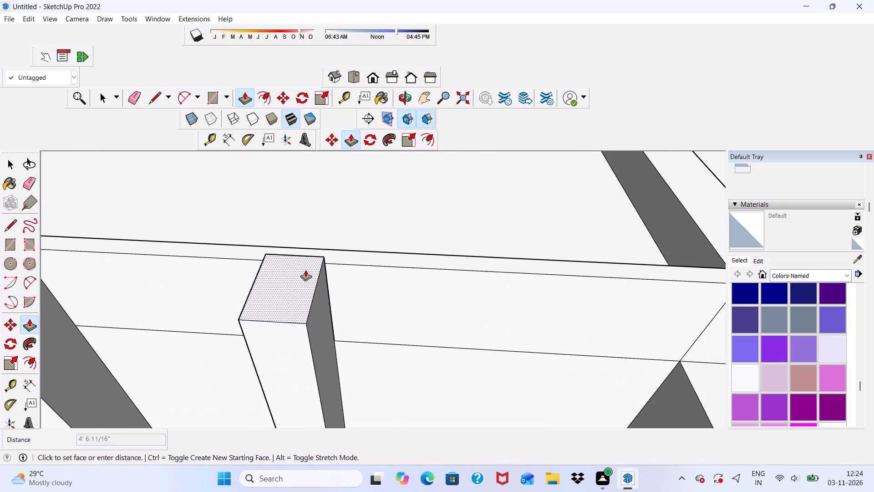
pyautogui.scroll(-4, 286, 273)
pyautogui.click(89, 260)
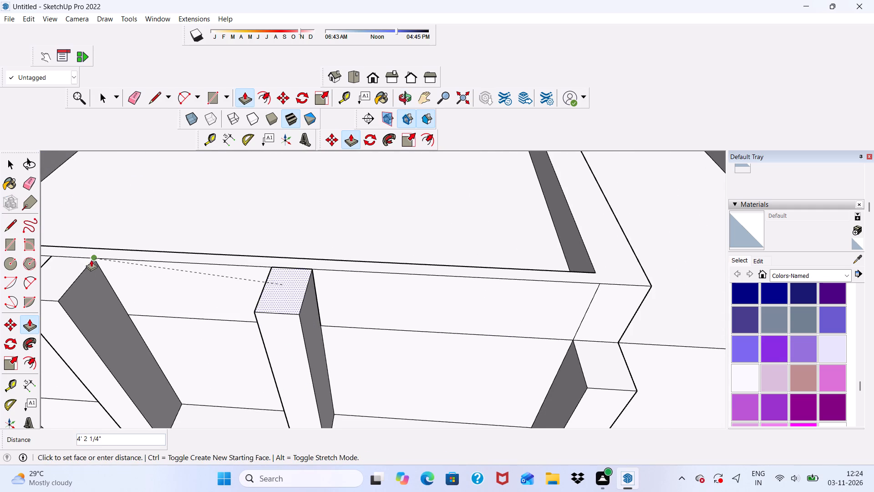
# Push/Pull the fourth fin's top face upward by 4' 2 1/4" to meet the parapet's top edge.
pyautogui.scroll(-1, 301, 297)
pyautogui.moveTo(408, 318); pyautogui.dragTo(386, 294, button='middle')
pyautogui.scroll(6, 579, 343)
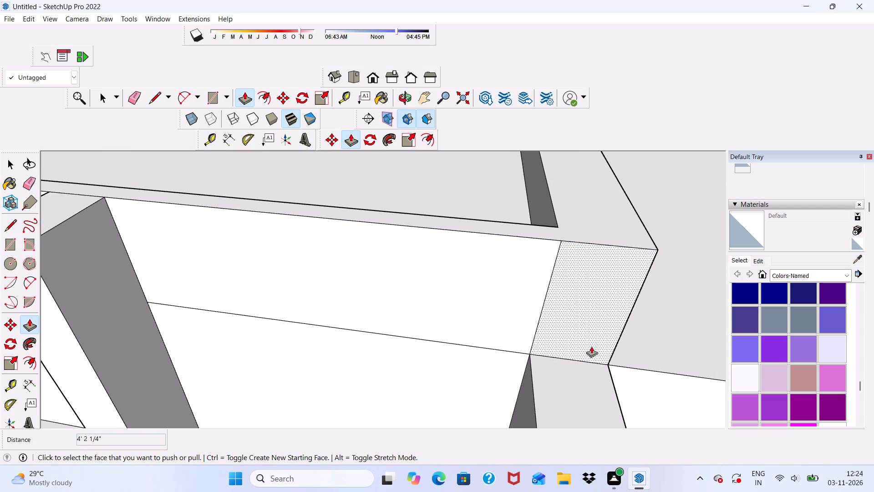
pyautogui.click(578, 388)
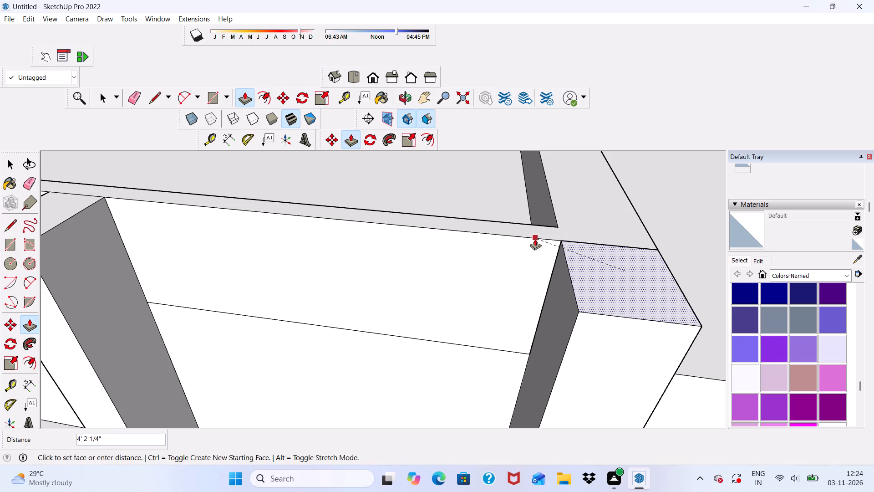
pyautogui.click(535, 239)
# Draw a rectangle about 3' by 1' 7 7/8" at the top of the first fin's inner side face, spanning the fin's depth.
pyautogui.scroll(-5, 463, 263)
pyautogui.moveTo(472, 255); pyautogui.dragTo(506, 140, button='middle')
pyautogui.scroll(1, 504, 144)
pyautogui.scroll(-9, 498, 179)
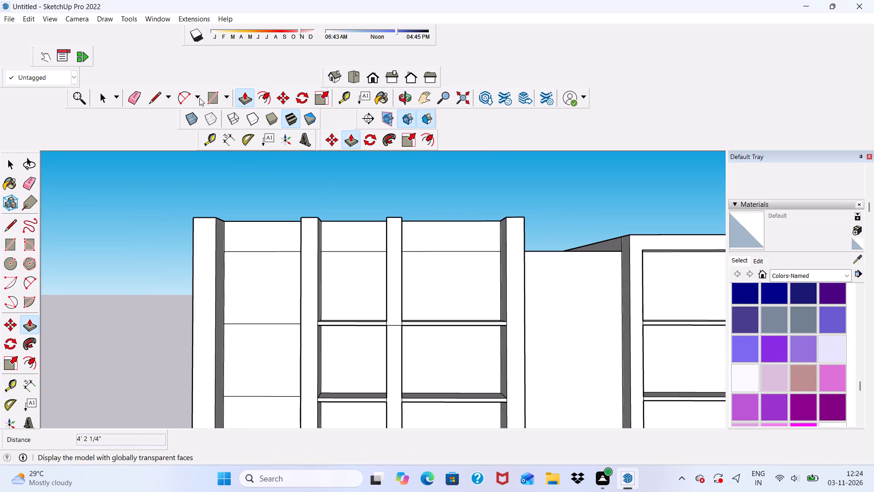
pyautogui.click(205, 95)
pyautogui.moveTo(566, 262); pyautogui.dragTo(498, 307, button='middle')
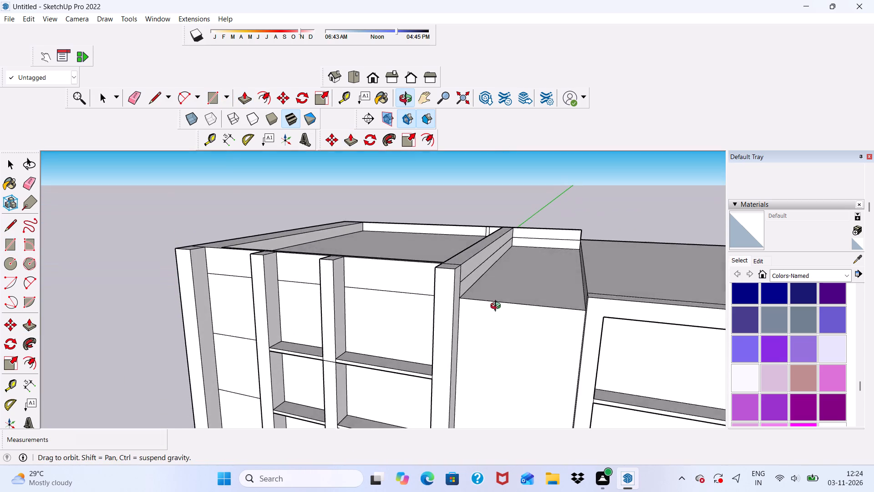
pyautogui.moveTo(498, 307); pyautogui.dragTo(498, 314, button='middle')
pyautogui.scroll(5, 390, 292)
pyautogui.scroll(6, 307, 262)
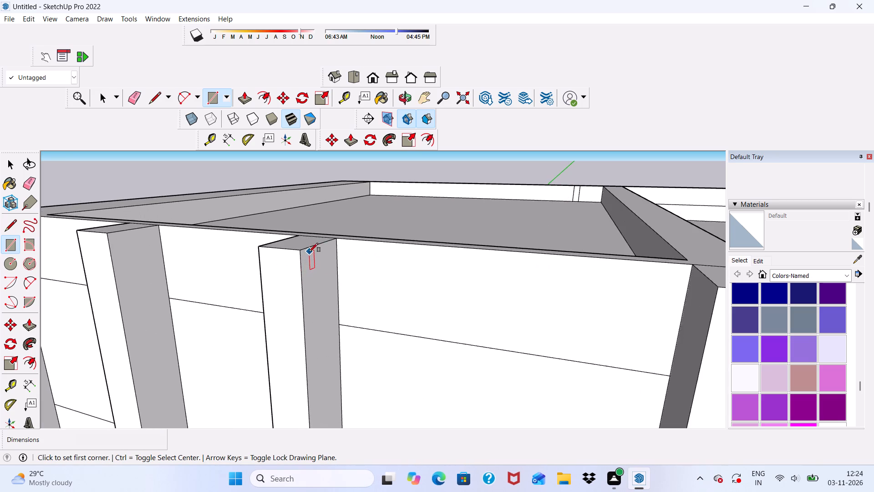
pyautogui.scroll(-5, 309, 252)
pyautogui.scroll(-9, 409, 290)
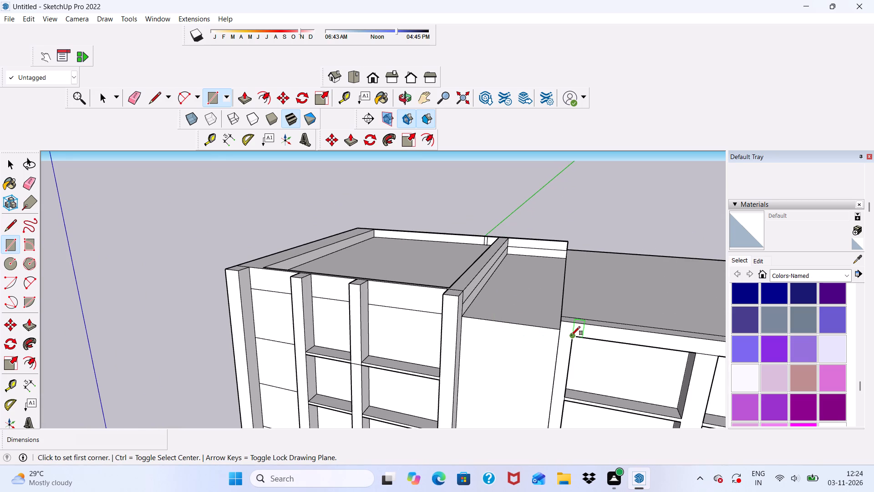
pyautogui.scroll(5, 243, 276)
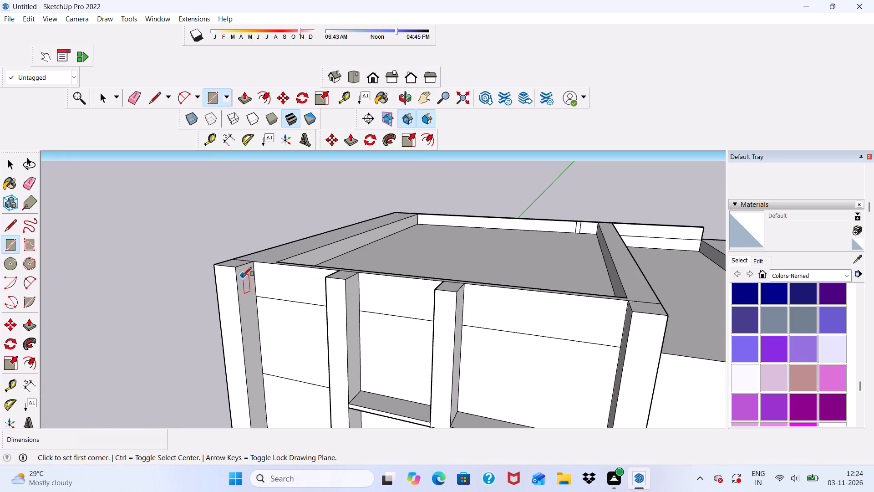
pyautogui.click(233, 271)
pyautogui.scroll(10, 261, 284)
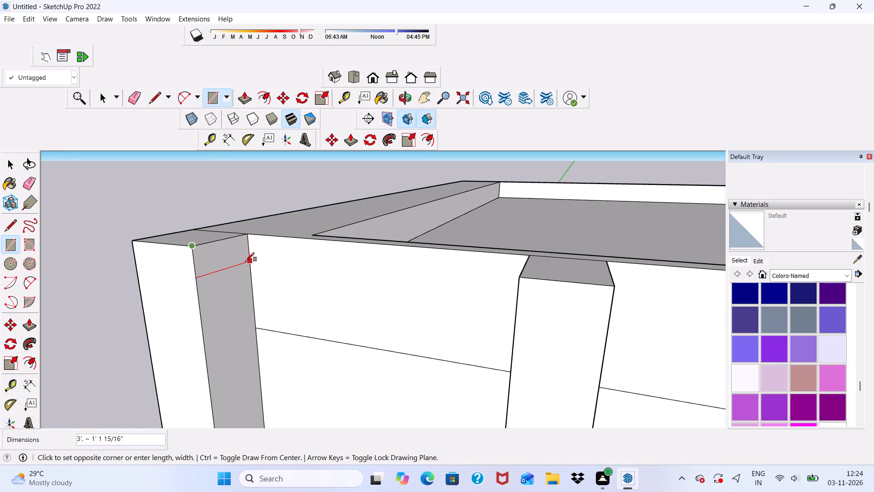
pyautogui.scroll(5, 245, 261)
pyautogui.click(253, 278)
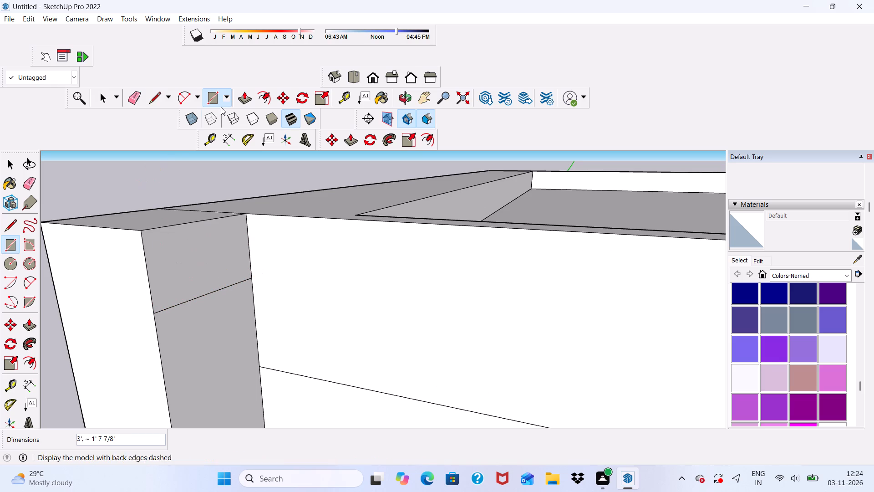
# Push/Pull the rectangle by 11' 2 15/16" to the second fin, forming a top beam between the first two fins.
pyautogui.click(245, 93)
pyautogui.click(200, 251)
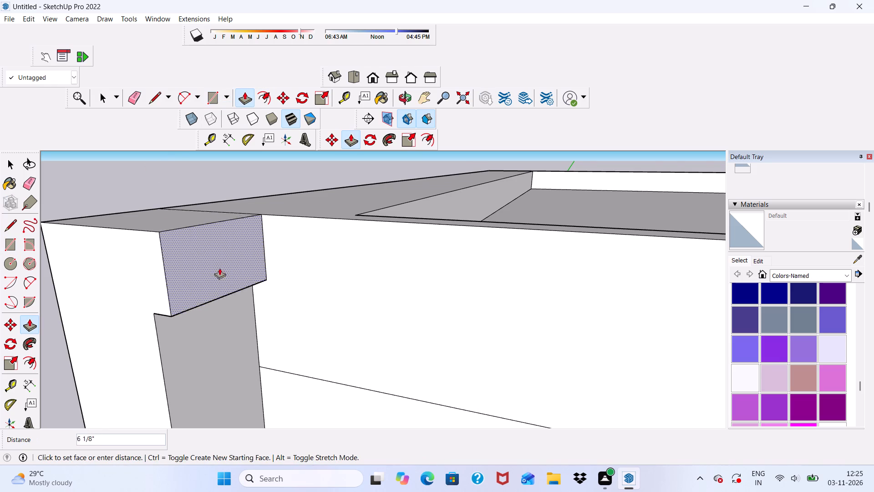
pyautogui.scroll(-8, 263, 307)
pyautogui.click(583, 330)
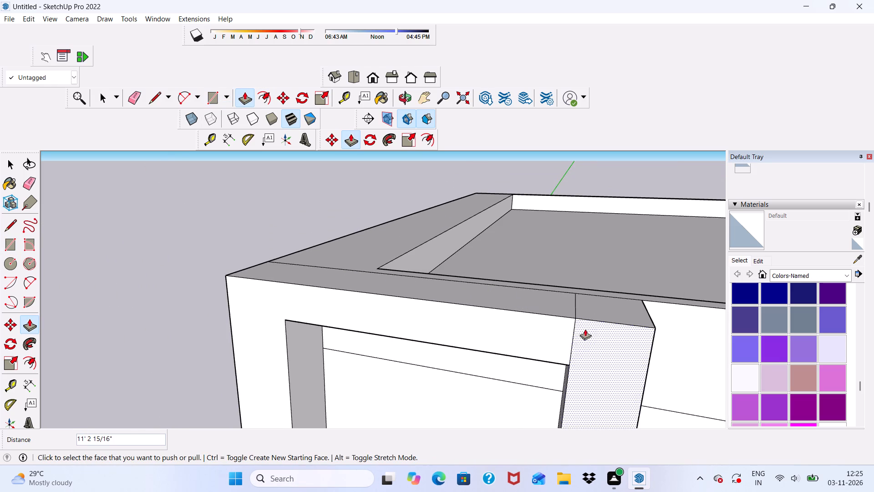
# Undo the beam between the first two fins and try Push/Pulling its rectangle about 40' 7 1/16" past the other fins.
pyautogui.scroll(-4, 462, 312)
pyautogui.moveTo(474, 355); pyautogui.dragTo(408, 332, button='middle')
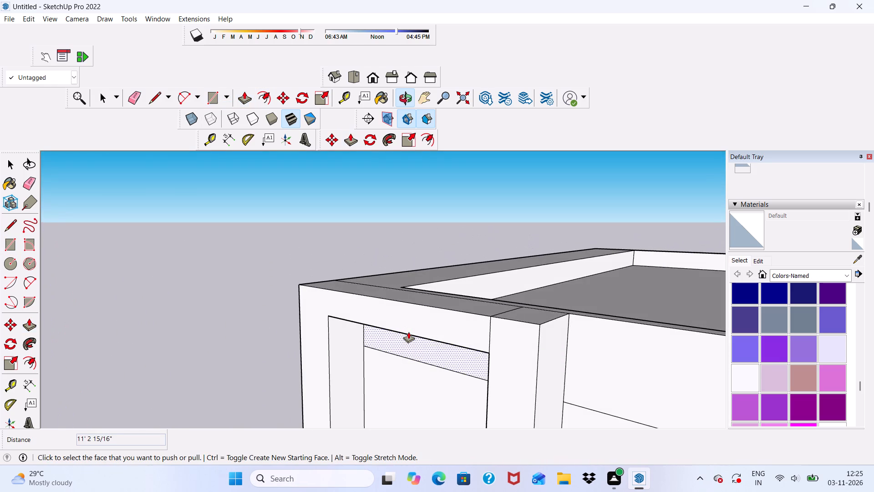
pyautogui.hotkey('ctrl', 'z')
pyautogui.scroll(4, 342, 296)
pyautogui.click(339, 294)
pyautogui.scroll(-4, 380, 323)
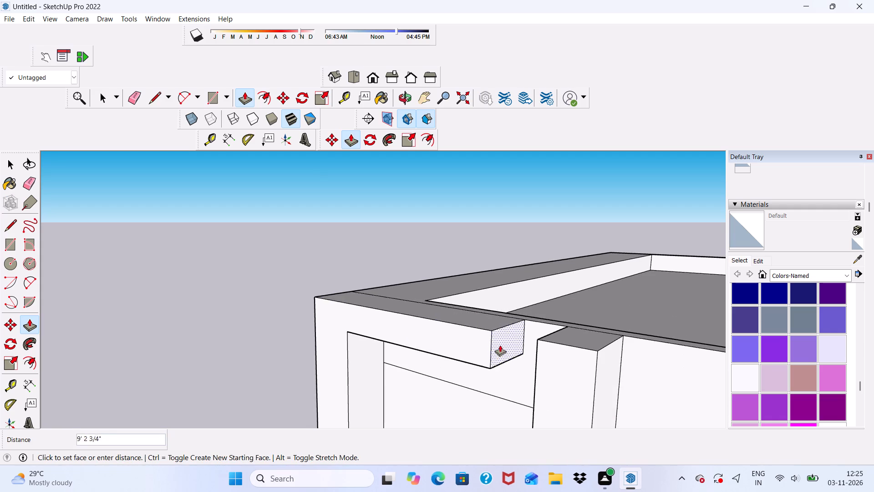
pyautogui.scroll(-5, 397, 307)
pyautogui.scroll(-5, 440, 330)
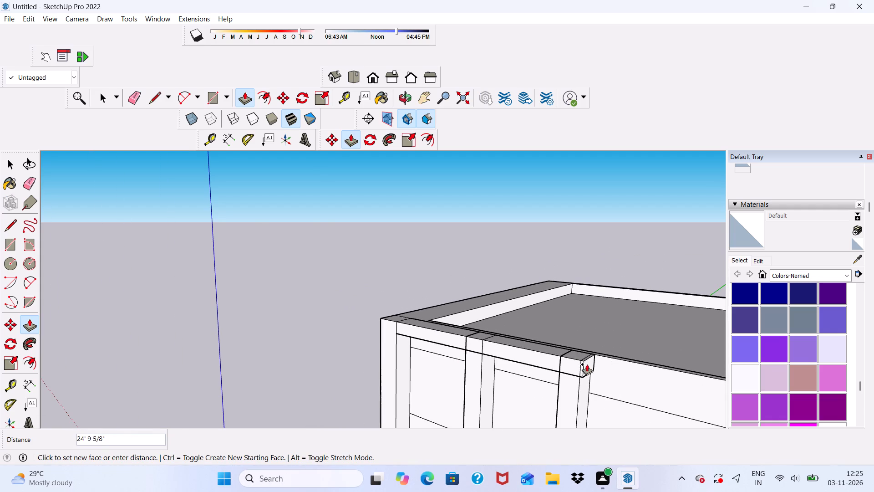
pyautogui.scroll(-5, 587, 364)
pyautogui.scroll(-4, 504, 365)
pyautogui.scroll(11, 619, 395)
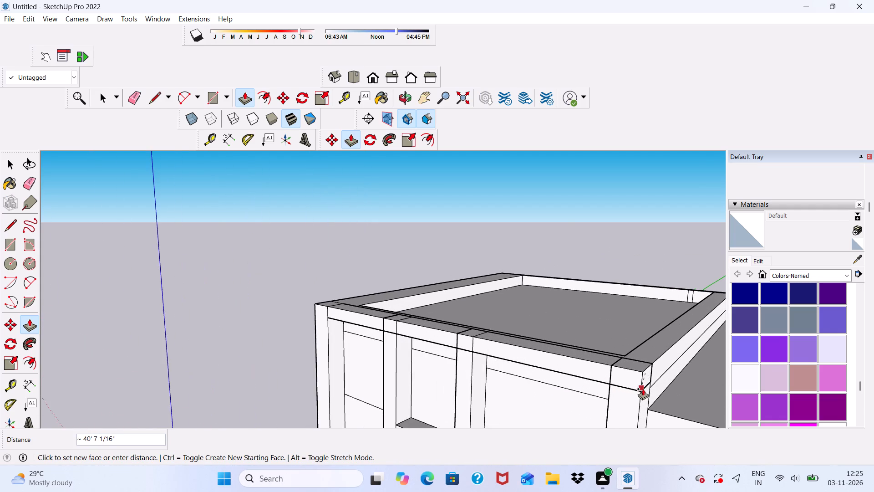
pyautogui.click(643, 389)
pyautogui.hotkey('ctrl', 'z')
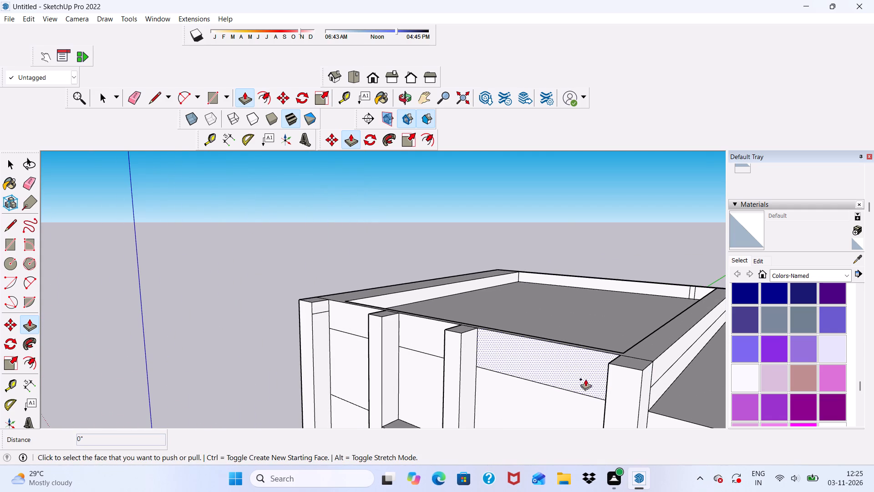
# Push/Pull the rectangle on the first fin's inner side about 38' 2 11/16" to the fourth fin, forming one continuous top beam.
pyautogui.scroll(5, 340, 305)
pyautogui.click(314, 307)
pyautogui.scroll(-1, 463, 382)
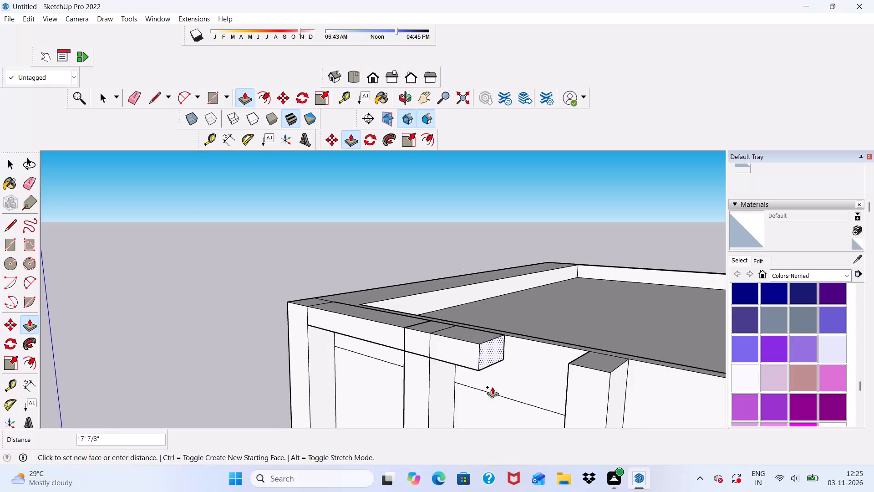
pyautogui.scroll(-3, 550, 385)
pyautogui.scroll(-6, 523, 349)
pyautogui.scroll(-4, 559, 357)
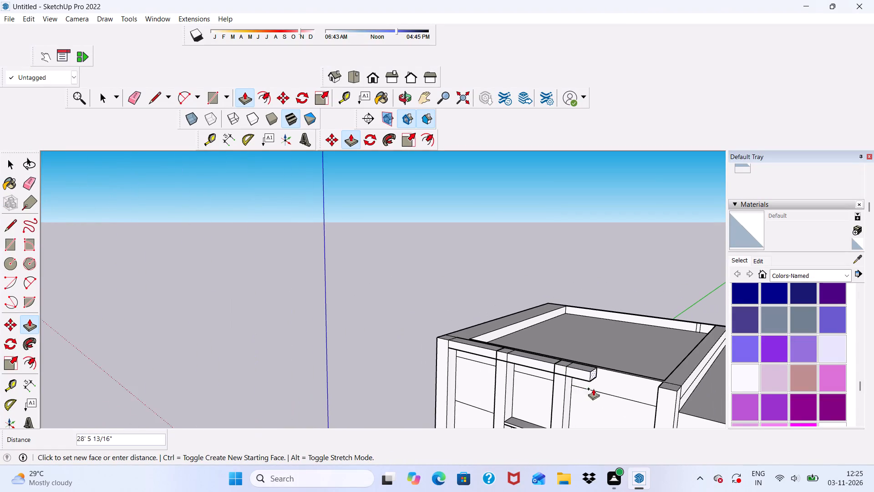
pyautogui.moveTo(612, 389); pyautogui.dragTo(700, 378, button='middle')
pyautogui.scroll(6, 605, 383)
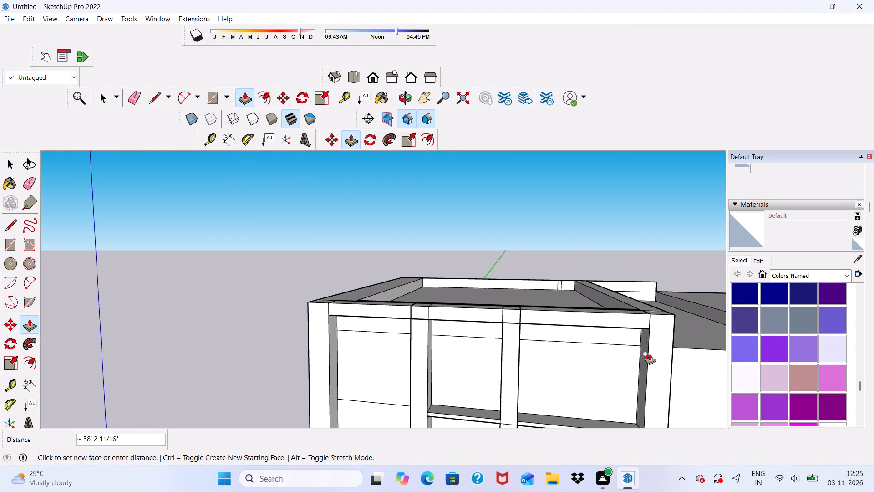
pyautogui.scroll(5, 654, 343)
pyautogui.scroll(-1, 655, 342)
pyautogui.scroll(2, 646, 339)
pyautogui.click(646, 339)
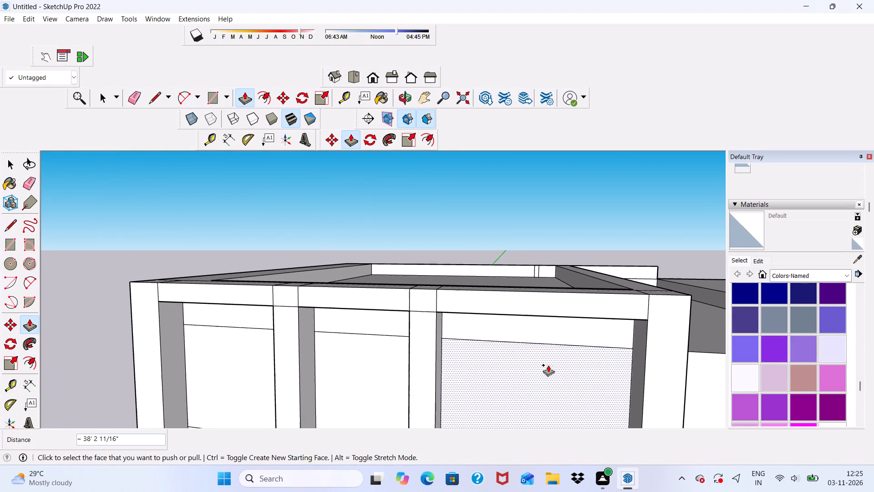
# Examine the continuous top beam and the raised fins from above, below and the front, comparing them with the neighbouring block.
pyautogui.moveTo(517, 364); pyautogui.dragTo(528, 382, button='middle')
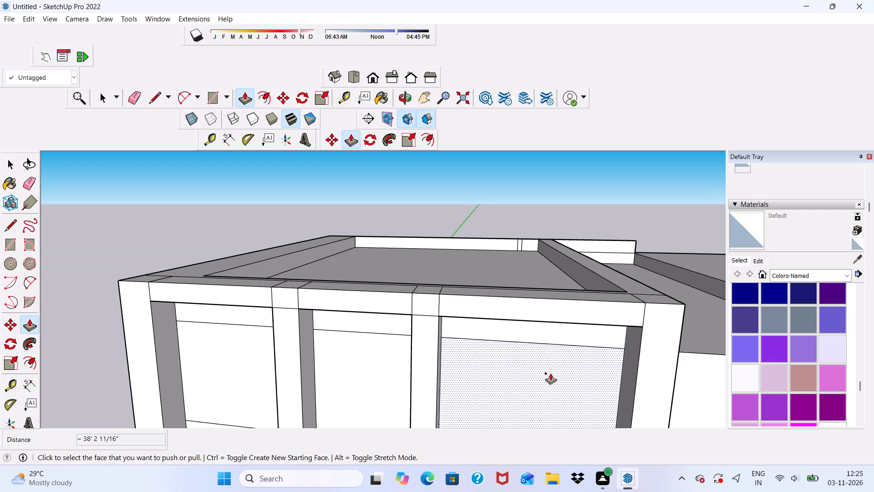
pyautogui.scroll(-5, 421, 272)
pyautogui.moveTo(520, 326); pyautogui.dragTo(579, 277, button='middle')
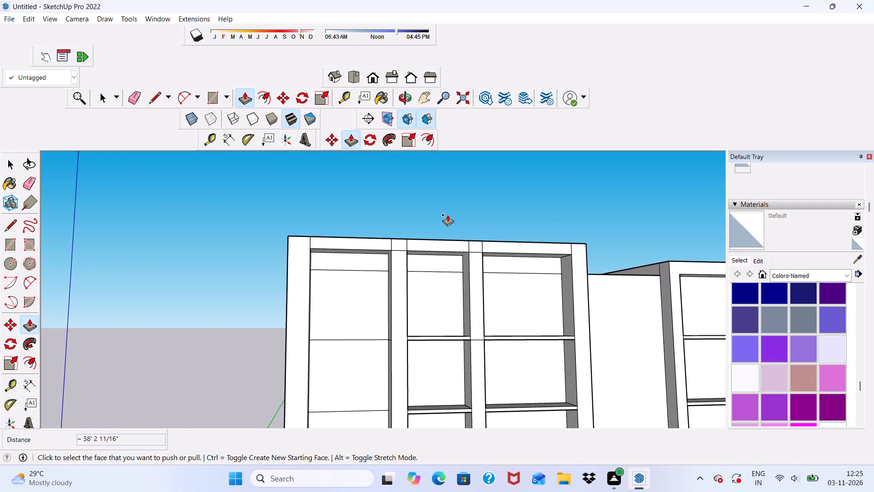
pyautogui.scroll(-5, 386, 225)
pyautogui.moveTo(517, 289); pyautogui.dragTo(450, 274, button='middle')
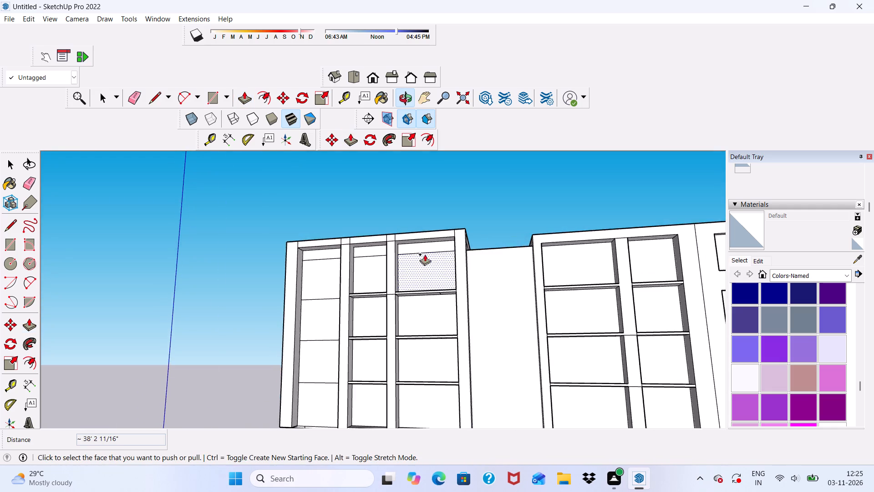
pyautogui.scroll(-5, 424, 253)
pyautogui.moveTo(447, 286); pyautogui.dragTo(478, 328, button='middle')
pyautogui.scroll(12, 511, 247)
pyautogui.scroll(-3, 509, 291)
pyautogui.scroll(1, 309, 294)
pyautogui.moveTo(309, 294); pyautogui.dragTo(308, 299, button='middle')
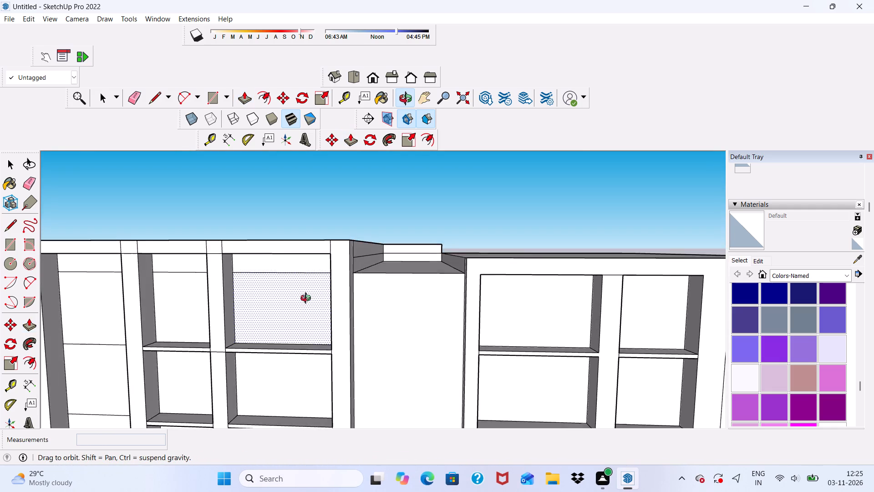
pyautogui.moveTo(308, 299); pyautogui.dragTo(302, 314, button='middle')
# Undo the top beam, its rectangle and the upward extensions of all four fins.
pyautogui.hotkey('ctrl', 'z')
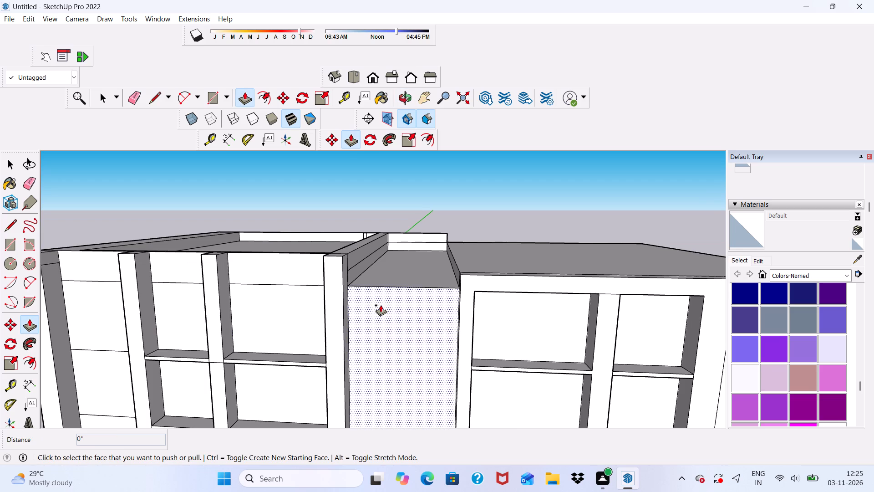
pyautogui.hotkey('ctrl', 'z')
pyautogui.hotkey('ctrl', 'z')
pyautogui.hotkey('ctrl', 'z')
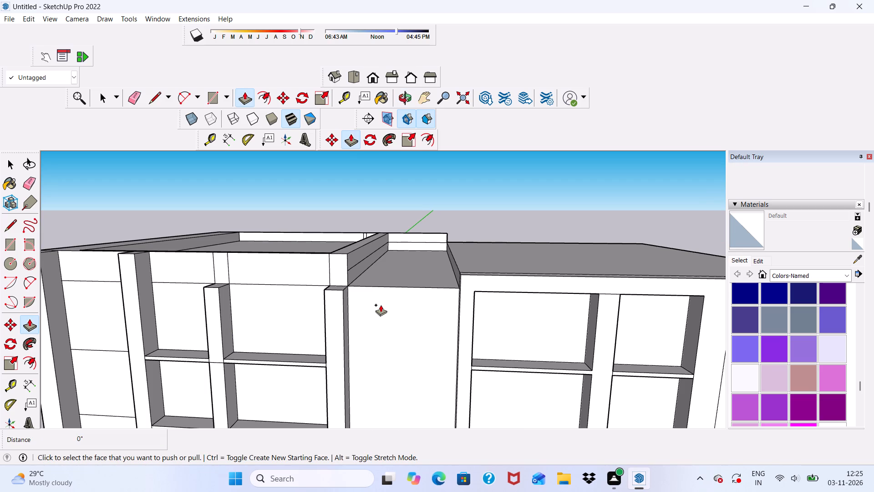
pyautogui.hotkey('ctrl', 'z')
pyautogui.hotkey('ctrl', 'z')
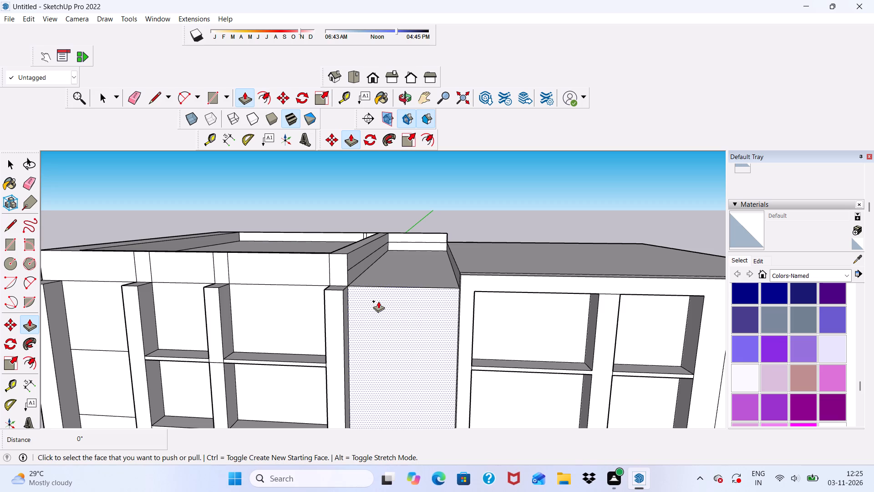
# Undo the lower roof's parapet edits and raised faces, going back to the flat roof with its inset outlines.
pyautogui.scroll(-8, 315, 279)
pyautogui.moveTo(318, 257); pyautogui.dragTo(319, 260, button='middle')
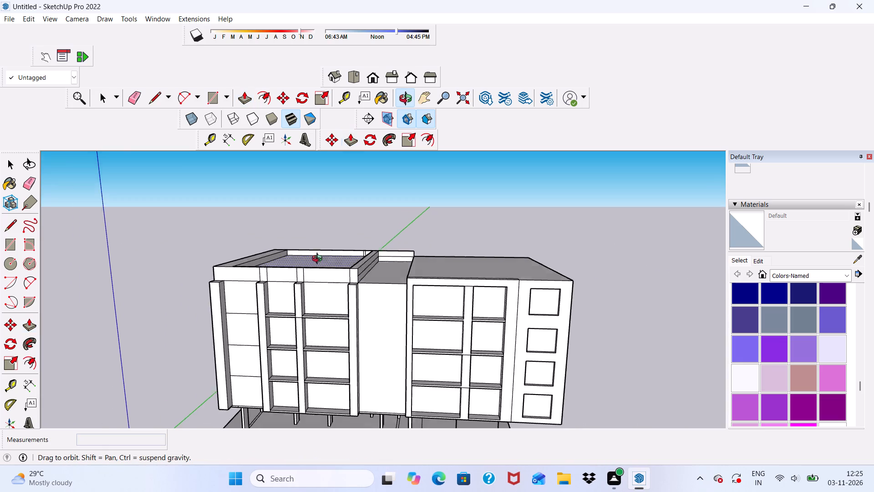
pyautogui.moveTo(319, 260); pyautogui.dragTo(326, 315, button='middle')
pyautogui.moveTo(311, 314); pyautogui.dragTo(326, 220, button='middle')
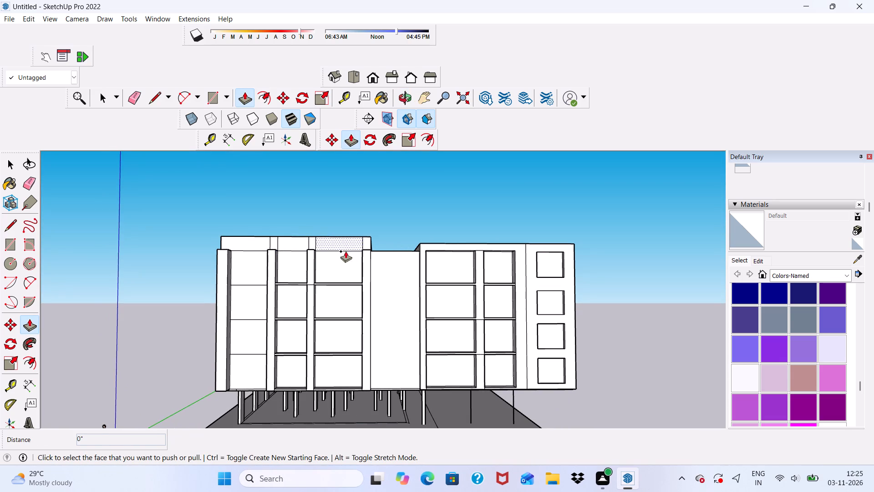
pyautogui.hotkey('ctrl', 'z')
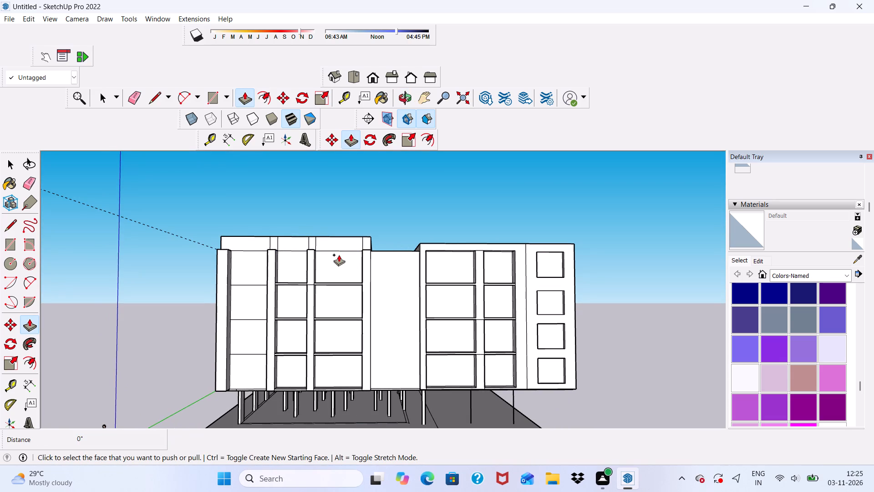
pyautogui.hotkey('ctrl', 'z')
pyautogui.hotkey('ctrl', 'z')
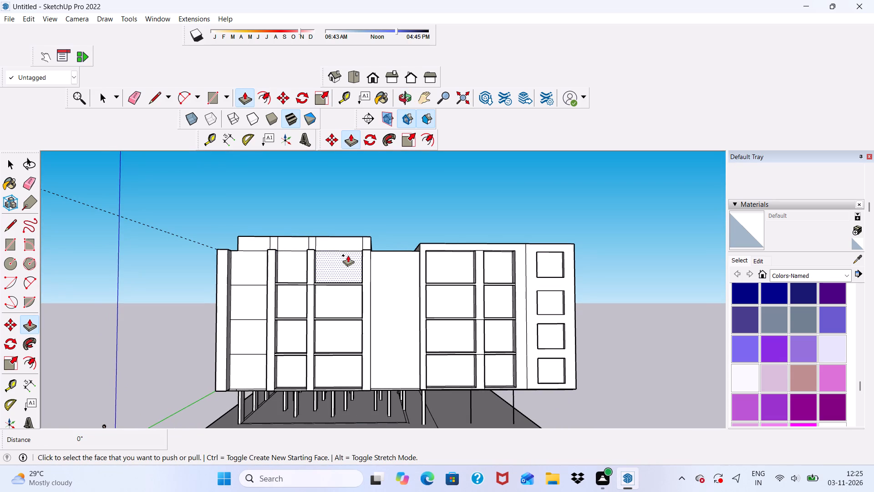
pyautogui.hotkey('ctrl', 'z')
pyautogui.hotkey('ctrl', 'z')
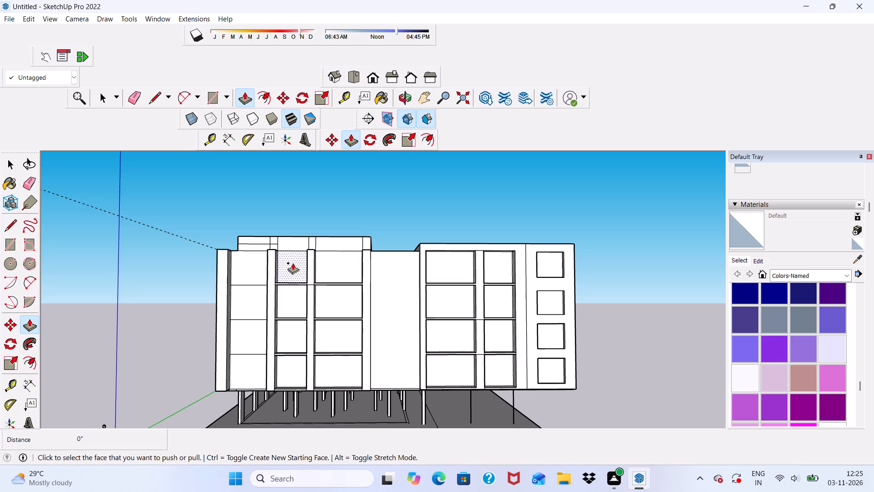
pyautogui.hotkey('ctrl', 'z')
pyautogui.hotkey('ctrl', 'z')
pyautogui.keyDown('ctrl'); pyautogui.scroll(-3, 292, 235); pyautogui.keyUp('ctrl')
pyautogui.hotkey('ctrl', 'z')
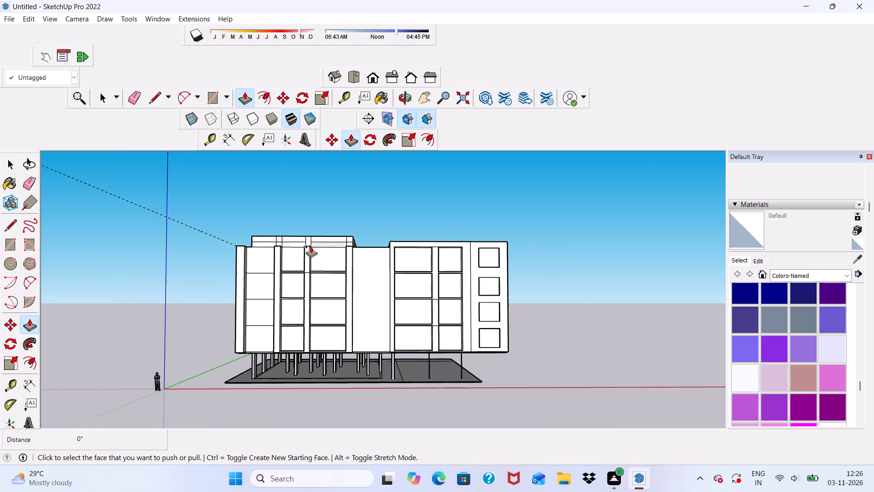
pyautogui.scroll(4, 311, 246)
pyautogui.hotkey('ctrl', 'z')
pyautogui.scroll(3, 296, 198)
pyautogui.hotkey('ctrl', 'z')
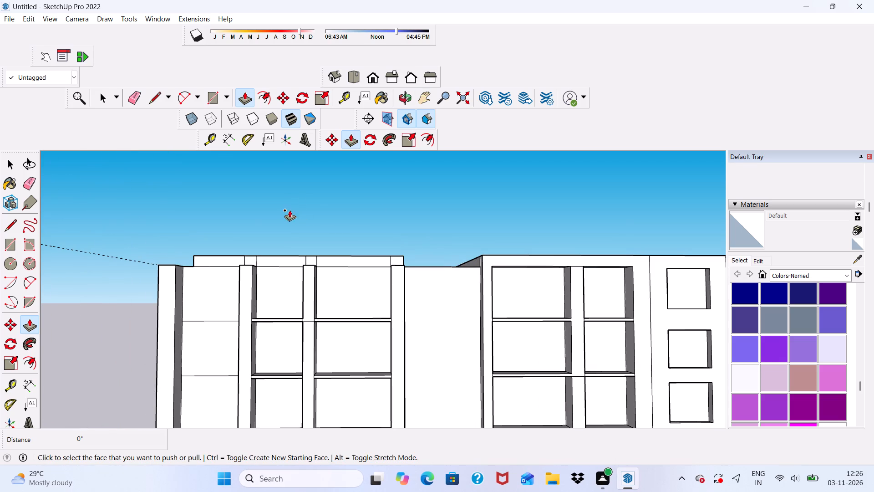
pyautogui.hotkey('ctrl', 'z')
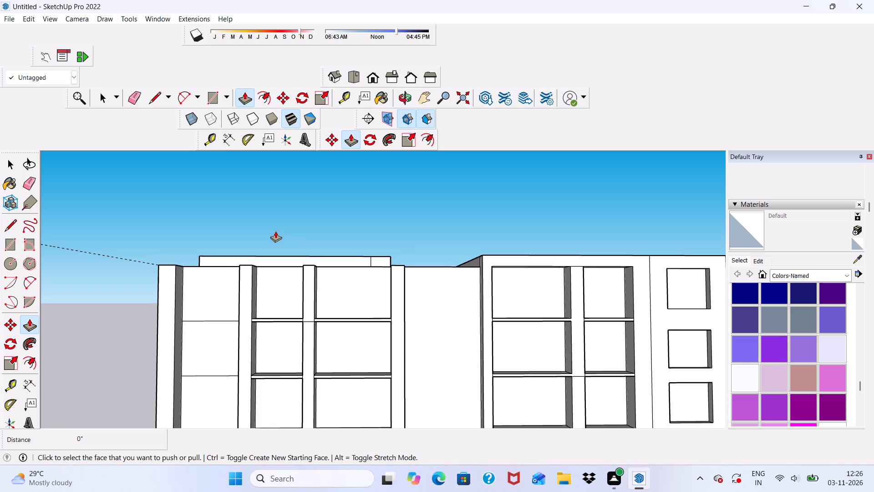
pyautogui.scroll(-3, 292, 243)
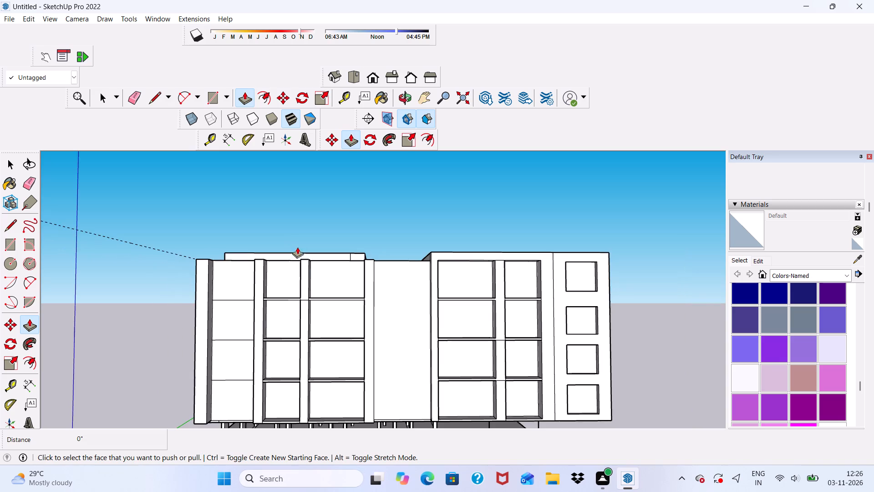
pyautogui.moveTo(297, 251); pyautogui.dragTo(281, 384, button='middle')
pyautogui.hotkey('ctrl', 'z')
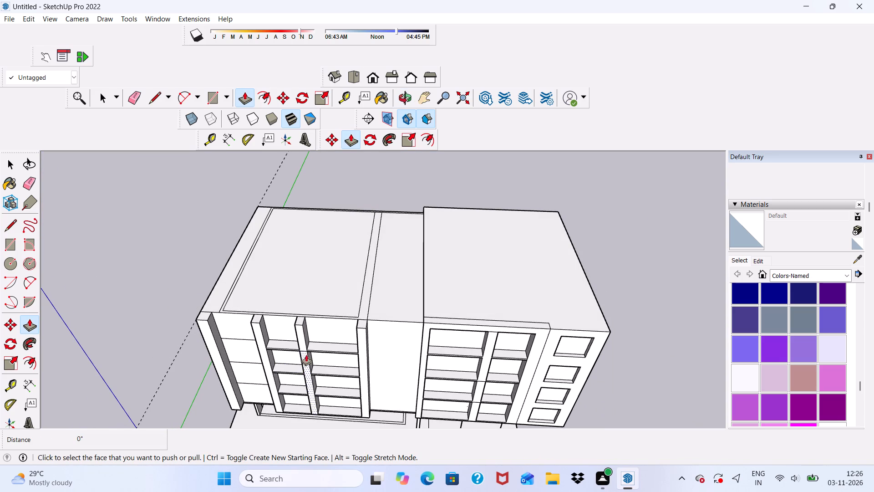
# Push/Pull the large inner face of the lower roof upward 2' to the level of the adjacent taller roof.
pyautogui.moveTo(205, 331); pyautogui.dragTo(307, 266, button='middle')
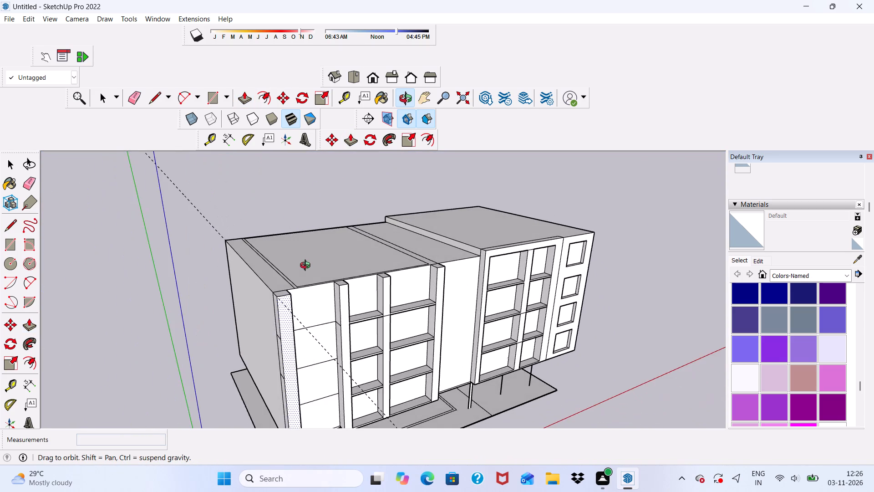
pyautogui.moveTo(307, 266); pyautogui.dragTo(266, 287, button='middle')
pyautogui.scroll(4, 300, 278)
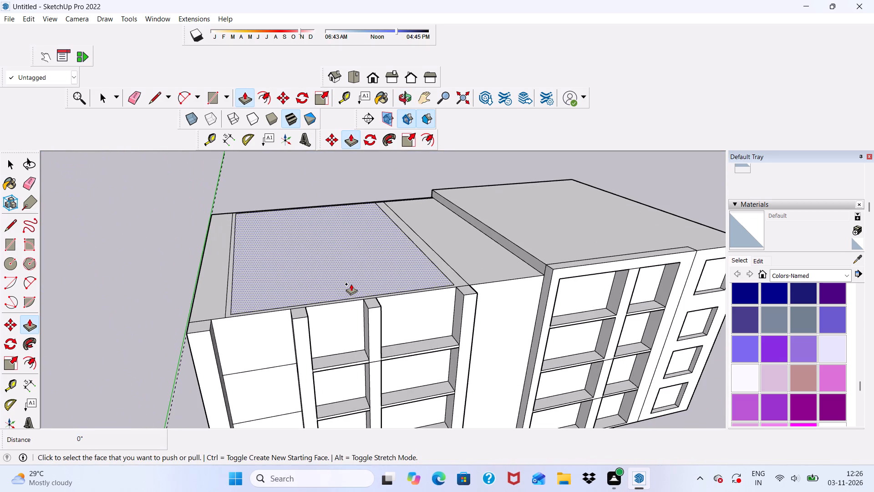
pyautogui.click(351, 284)
pyautogui.scroll(3, 541, 257)
pyautogui.click(544, 263)
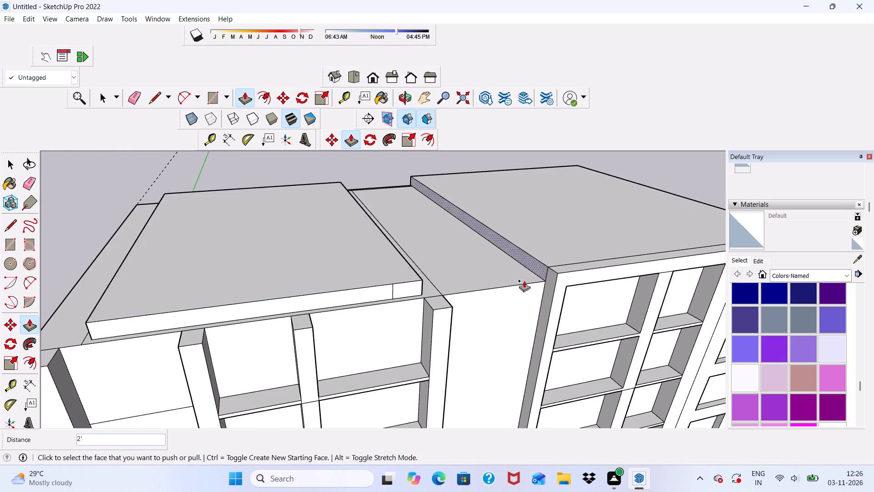
# Push/Pull the narrow border strip around the raised roof face upward 2', flush with its top.
pyautogui.scroll(-1, 398, 336)
pyautogui.moveTo(397, 336); pyautogui.dragTo(257, 351, button='middle')
pyautogui.scroll(5, 273, 362)
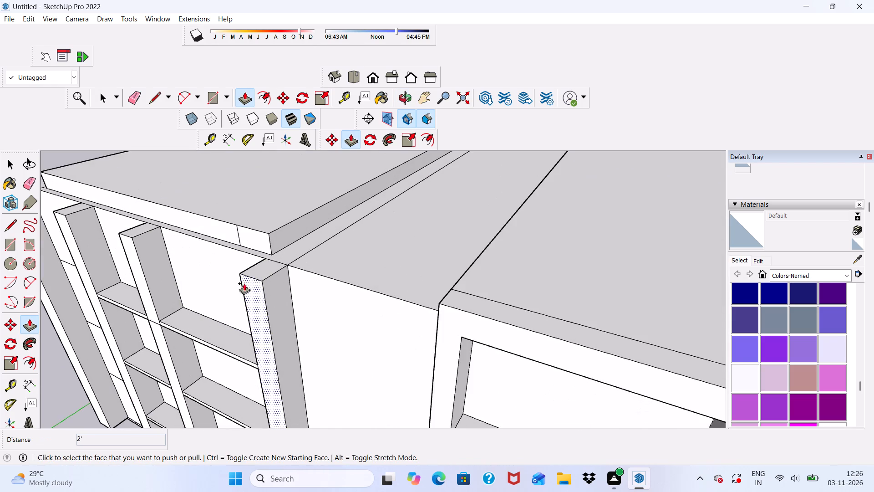
pyautogui.scroll(9, 279, 276)
pyautogui.click(292, 238)
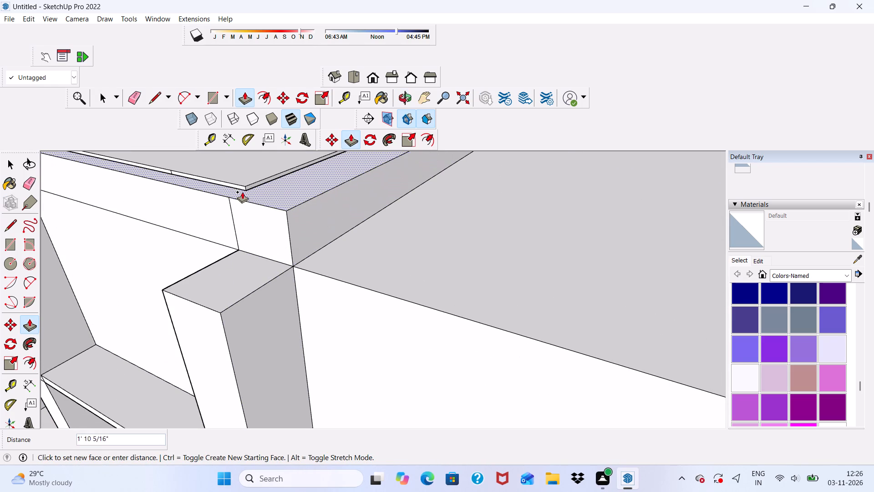
pyautogui.click(244, 180)
# Examine the raised lower roof, its border and the fin tops from above and from the front.
pyautogui.scroll(-15, 267, 220)
pyautogui.moveTo(252, 328); pyautogui.dragTo(308, 310, button='middle')
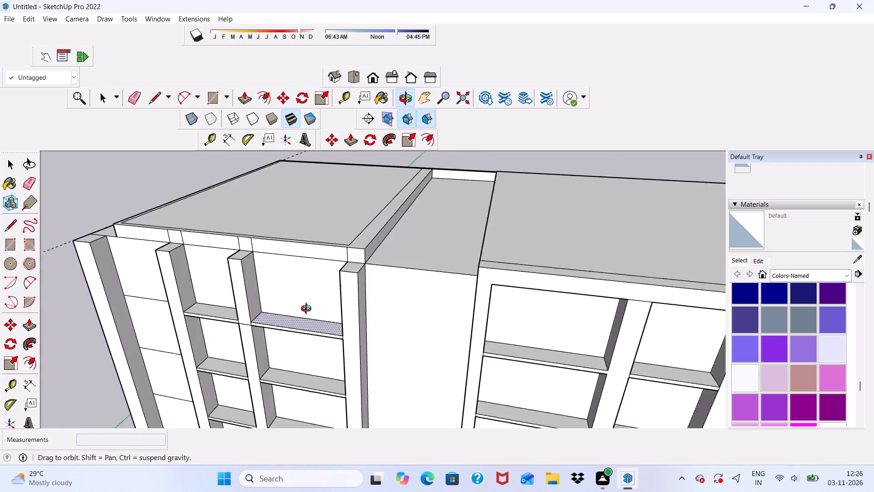
pyautogui.moveTo(308, 310); pyautogui.dragTo(337, 332, button='middle')
pyautogui.scroll(1, 337, 332)
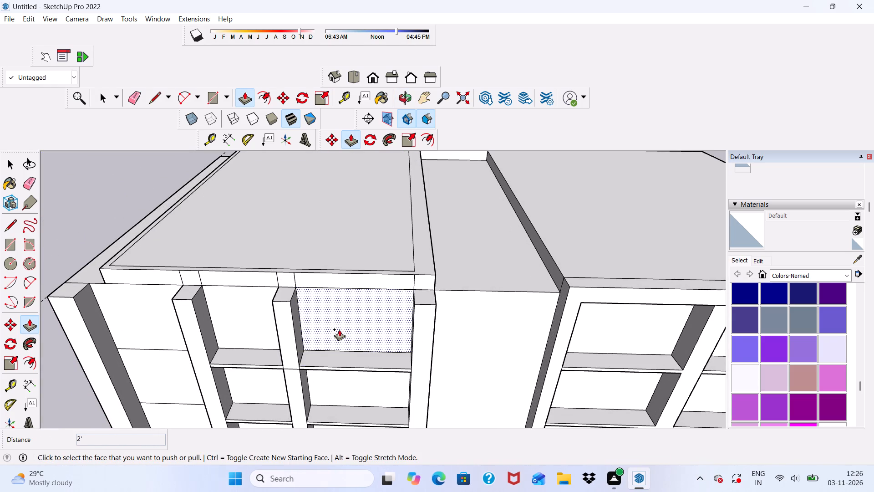
pyautogui.scroll(-8, 345, 329)
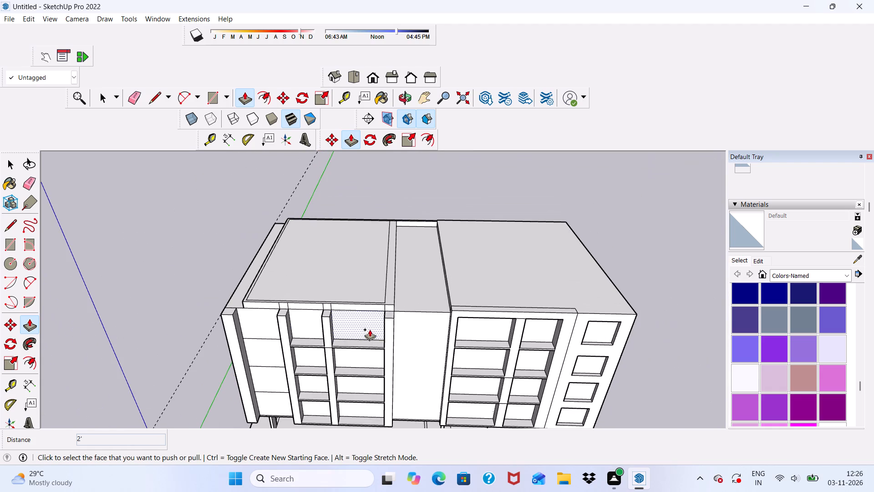
pyautogui.scroll(-4, 351, 428)
pyautogui.moveTo(407, 390); pyautogui.dragTo(397, 334, button='middle')
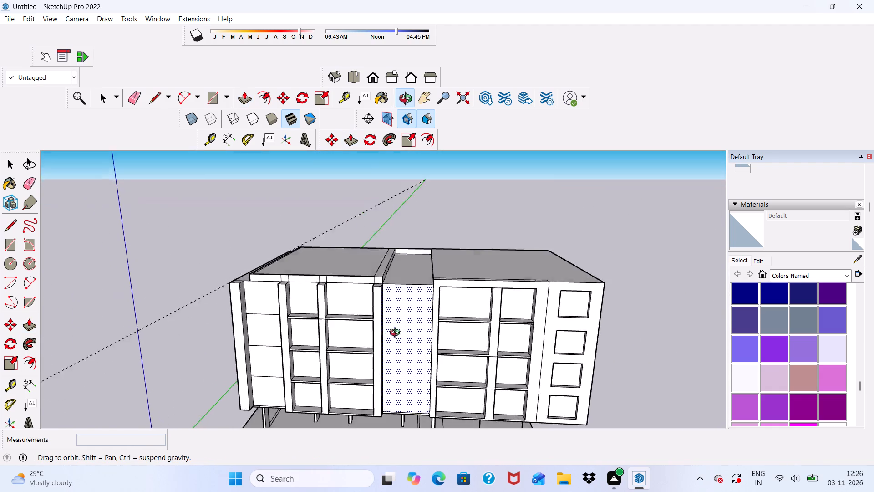
# Push/Pull the raised roof border's end face outward 4' 11" to line up with the block's outer end wall.
pyautogui.moveTo(397, 334); pyautogui.dragTo(628, 375, button='middle')
pyautogui.scroll(10, 444, 325)
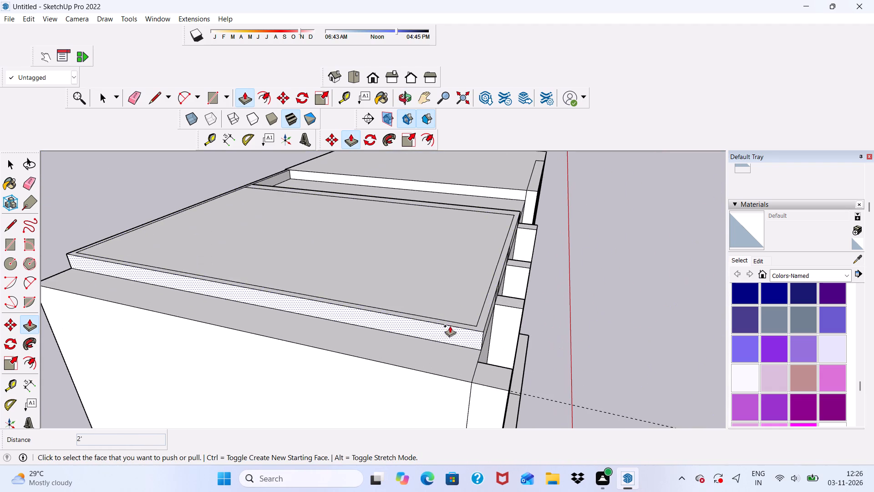
pyautogui.click(438, 328)
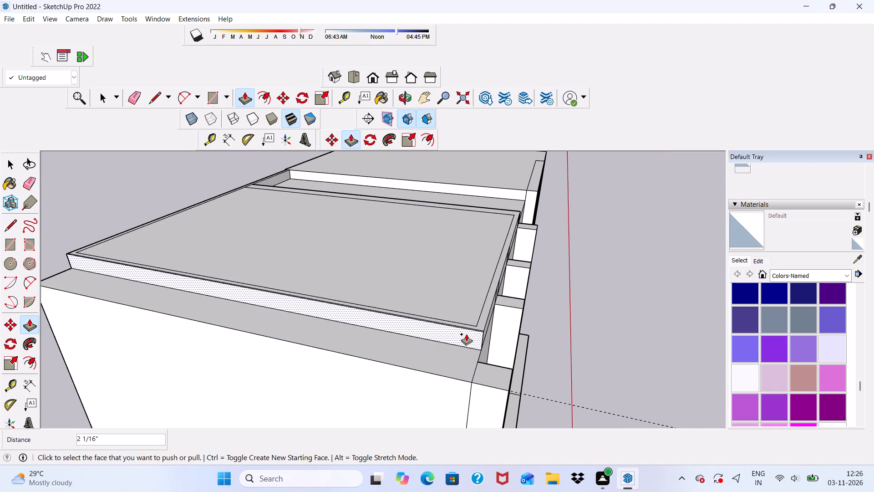
pyautogui.click(466, 334)
pyautogui.click(476, 396)
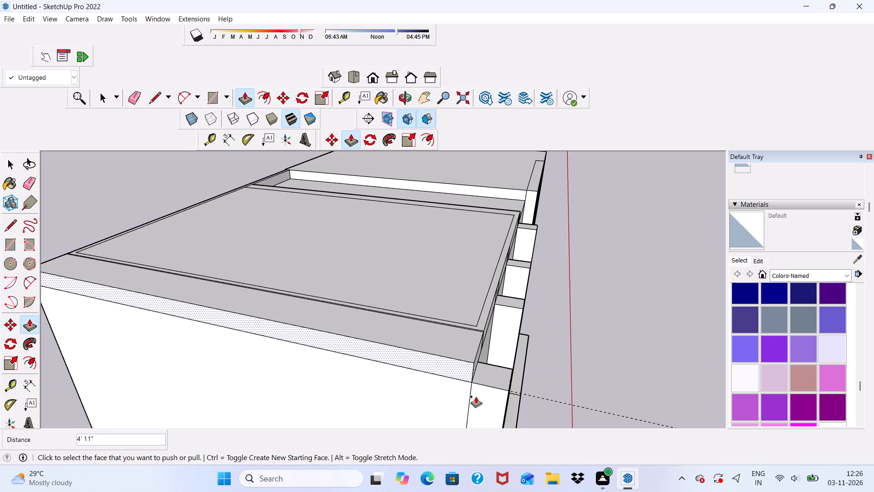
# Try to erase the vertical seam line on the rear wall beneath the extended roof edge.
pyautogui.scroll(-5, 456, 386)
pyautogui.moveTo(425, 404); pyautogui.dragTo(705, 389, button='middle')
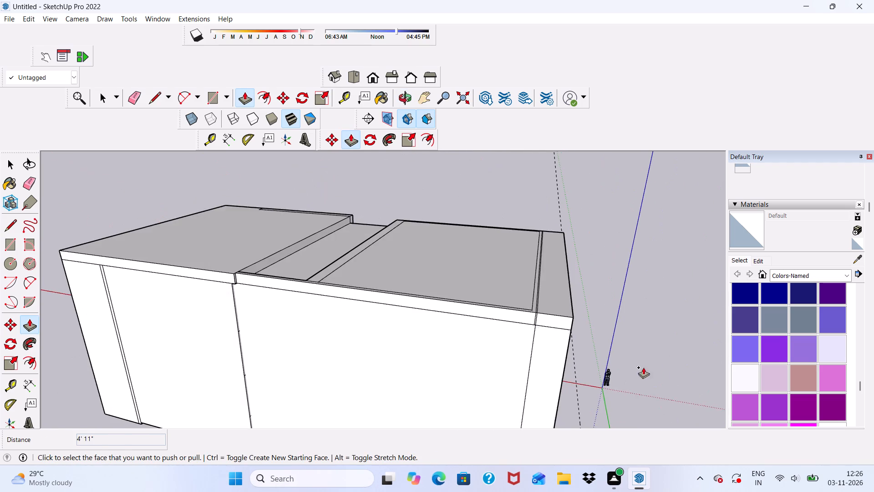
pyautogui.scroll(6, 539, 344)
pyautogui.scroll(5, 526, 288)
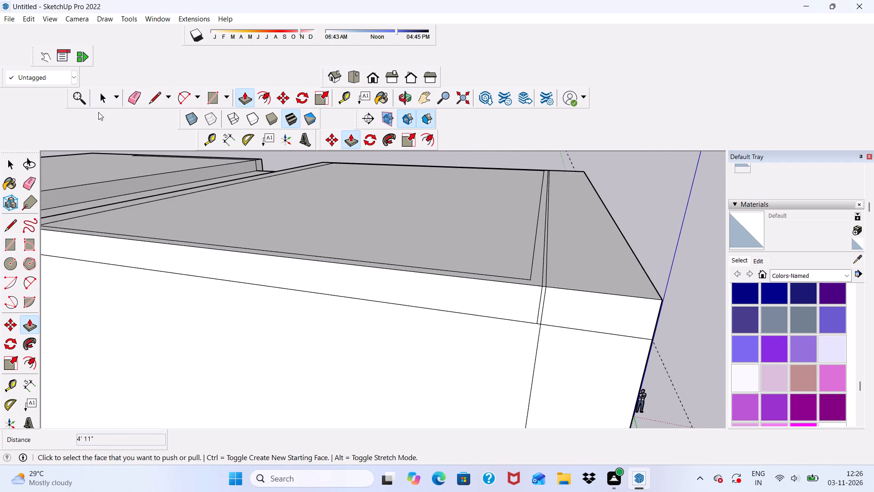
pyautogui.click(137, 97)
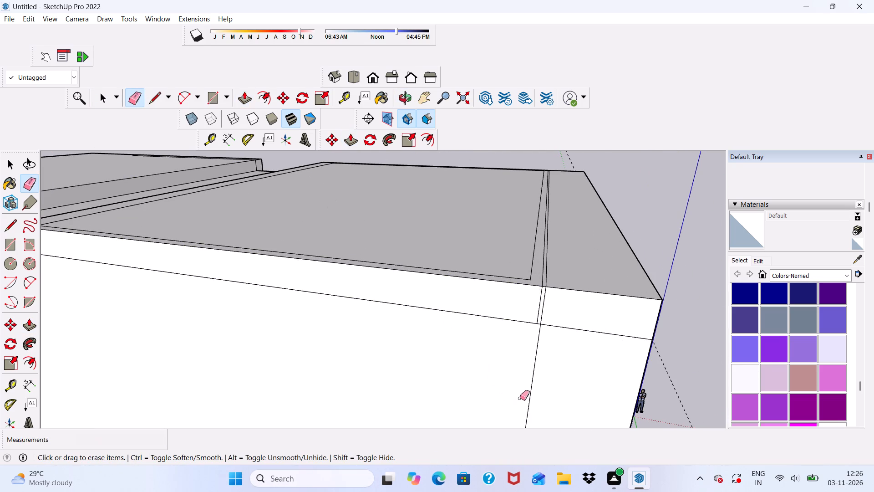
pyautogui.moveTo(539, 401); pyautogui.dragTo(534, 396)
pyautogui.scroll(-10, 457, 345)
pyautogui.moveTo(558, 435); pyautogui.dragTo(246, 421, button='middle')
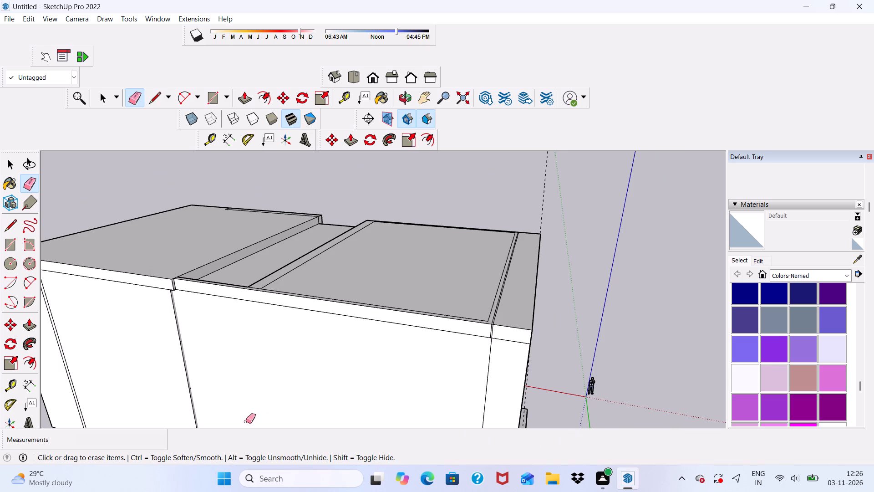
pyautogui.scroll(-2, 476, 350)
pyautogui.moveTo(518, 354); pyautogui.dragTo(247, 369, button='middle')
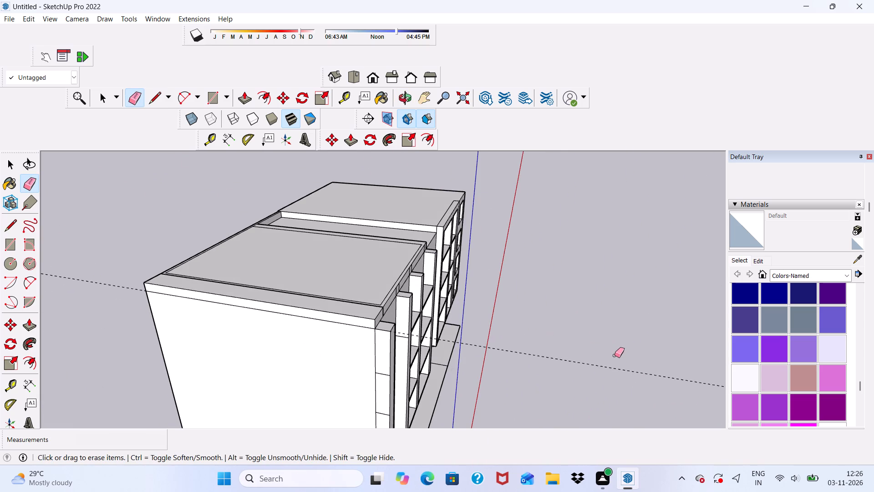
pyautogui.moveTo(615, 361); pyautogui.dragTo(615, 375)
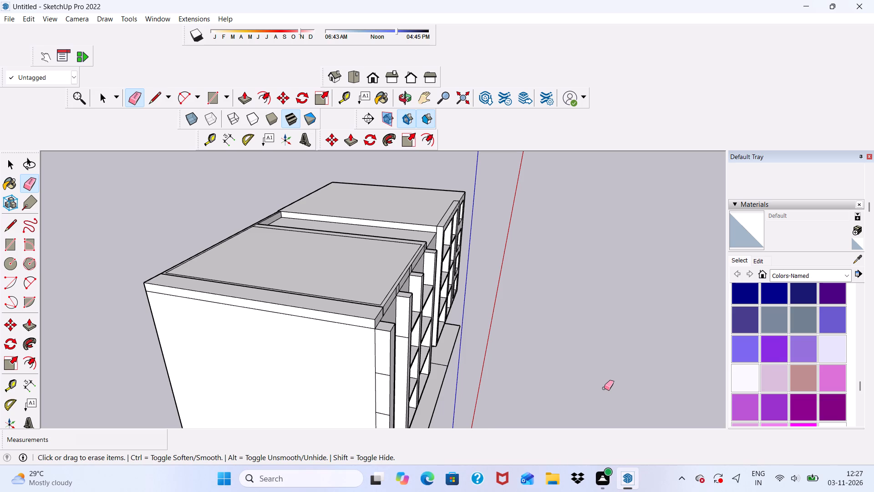
# Erase the paired seam lines crossing the lower roof near its outer end and continuing down the front edge band.
pyautogui.scroll(-2, 401, 332)
pyautogui.moveTo(371, 343); pyautogui.dragTo(260, 344, button='middle')
pyautogui.scroll(6, 323, 249)
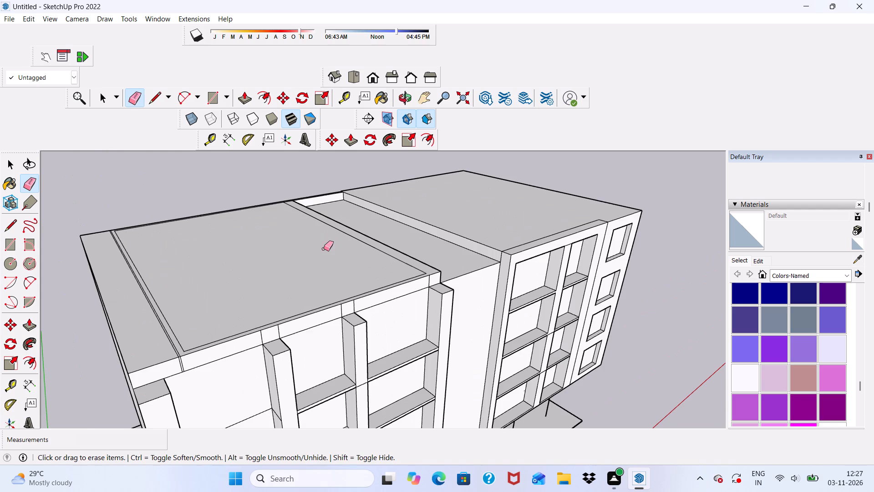
pyautogui.moveTo(188, 335); pyautogui.dragTo(155, 299, button='middle')
pyautogui.press('space')
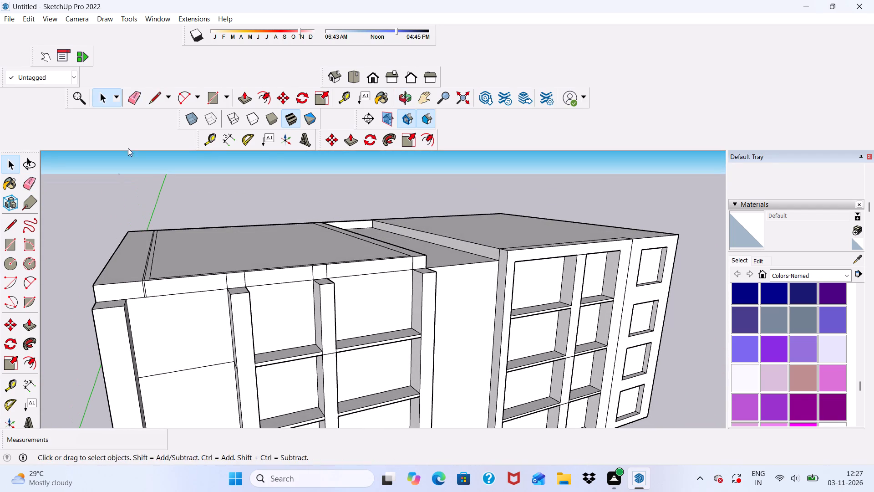
pyautogui.click(132, 93)
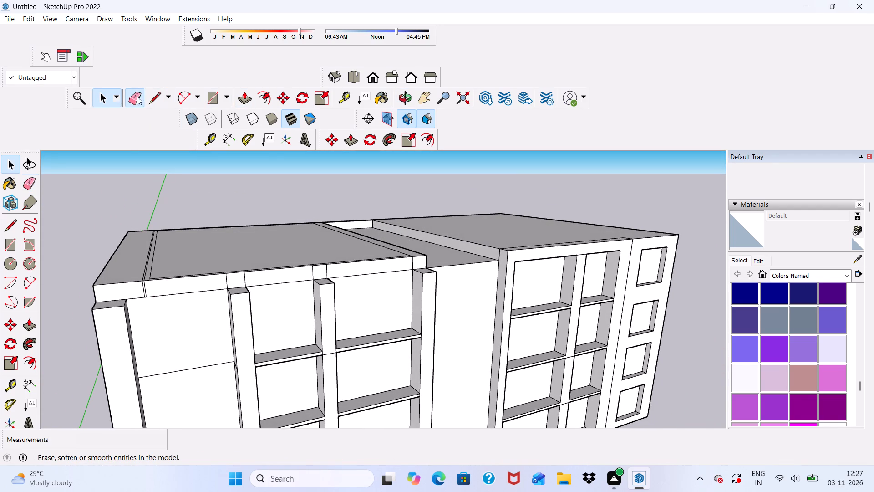
pyautogui.scroll(4, 161, 284)
pyautogui.moveTo(139, 250); pyautogui.dragTo(154, 266)
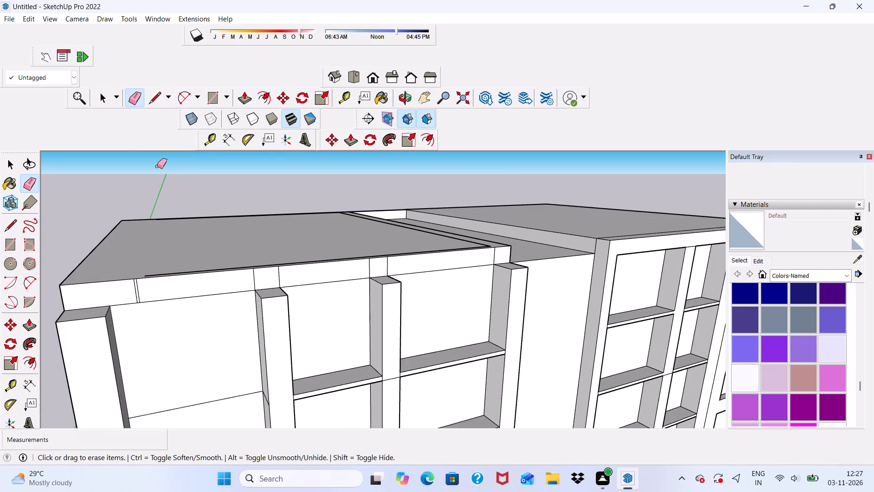
pyautogui.scroll(2, 172, 209)
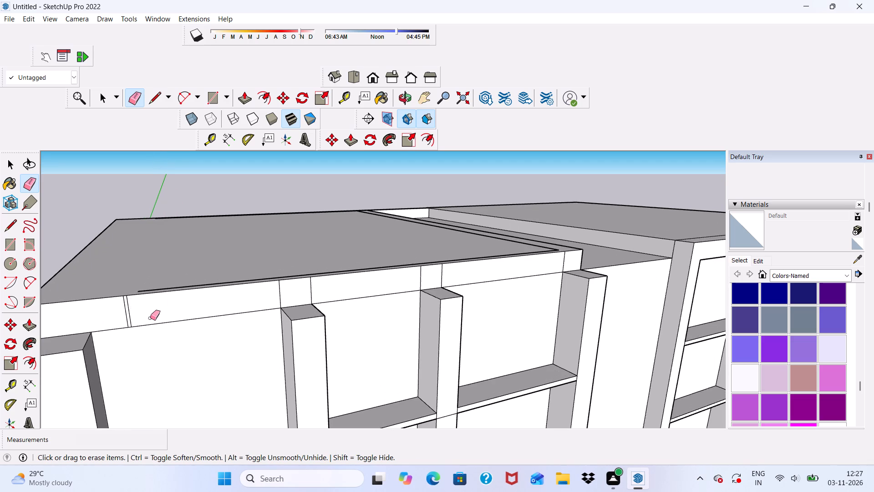
pyautogui.scroll(5, 147, 319)
pyautogui.moveTo(115, 316); pyautogui.dragTo(137, 316)
pyautogui.scroll(-5, 157, 269)
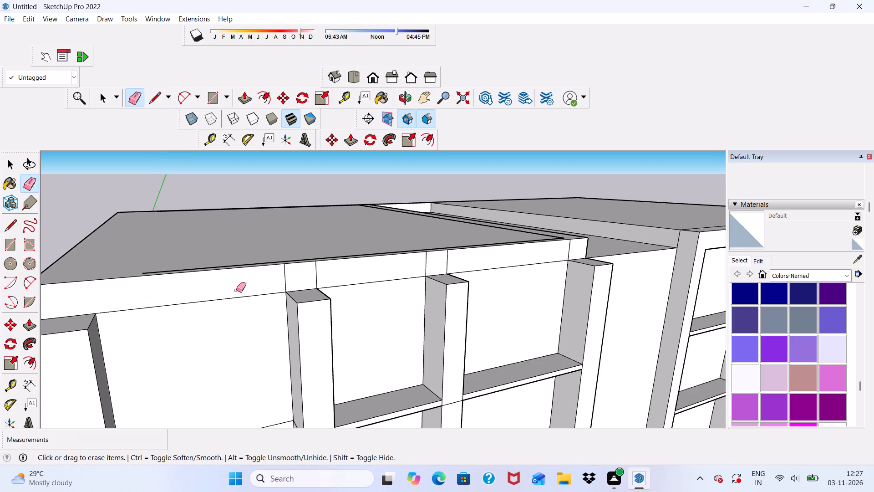
# Erase the inset outline running along the front edge of the raised lower roof.
pyautogui.moveTo(237, 291); pyautogui.dragTo(200, 355, button='middle')
pyautogui.scroll(7, 199, 347)
pyautogui.moveTo(263, 285); pyautogui.dragTo(257, 291)
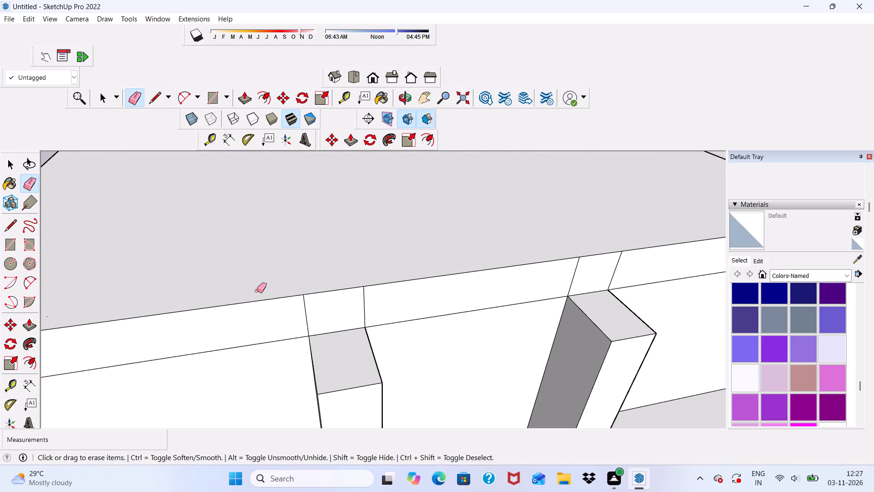
# Erase the short vertical seam lines on the front roof edge band above the facade fins.
pyautogui.scroll(-8, 228, 292)
pyautogui.scroll(5, 291, 296)
pyautogui.moveTo(234, 309); pyautogui.dragTo(246, 307)
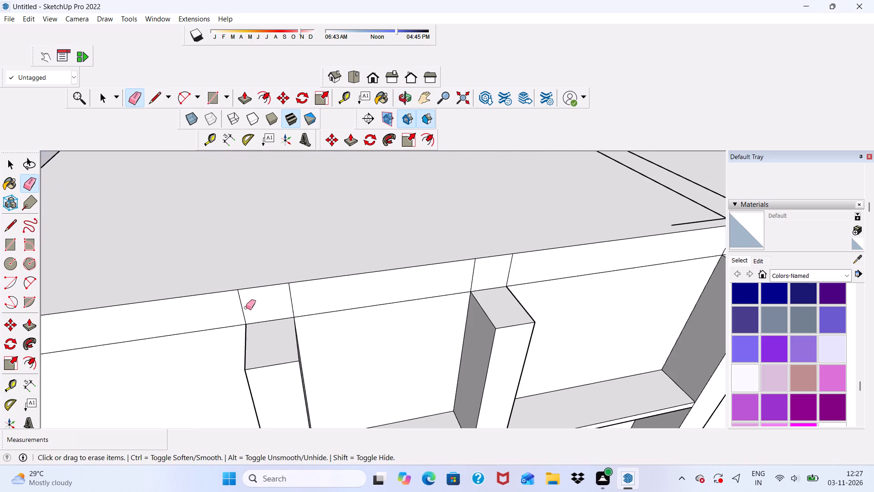
pyautogui.moveTo(246, 307); pyautogui.dragTo(310, 302)
pyautogui.scroll(-6, 215, 290)
pyautogui.scroll(6, 365, 294)
pyautogui.moveTo(362, 287); pyautogui.dragTo(413, 274)
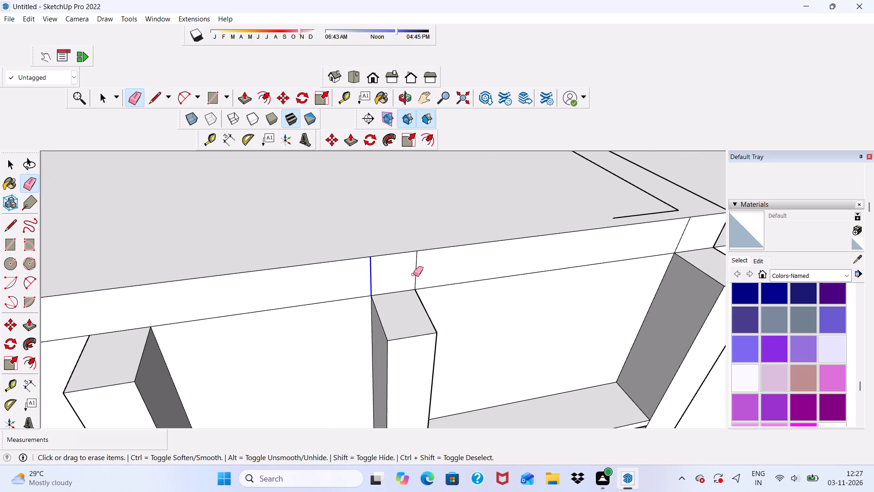
# Erase the leftover edges crossing the roof fascia above the columns and the stray lines at the roof corner.
pyautogui.moveTo(413, 274); pyautogui.dragTo(435, 271)
pyautogui.scroll(-6, 319, 263)
pyautogui.moveTo(480, 254); pyautogui.dragTo(389, 282, button='middle')
pyautogui.scroll(3, 476, 271)
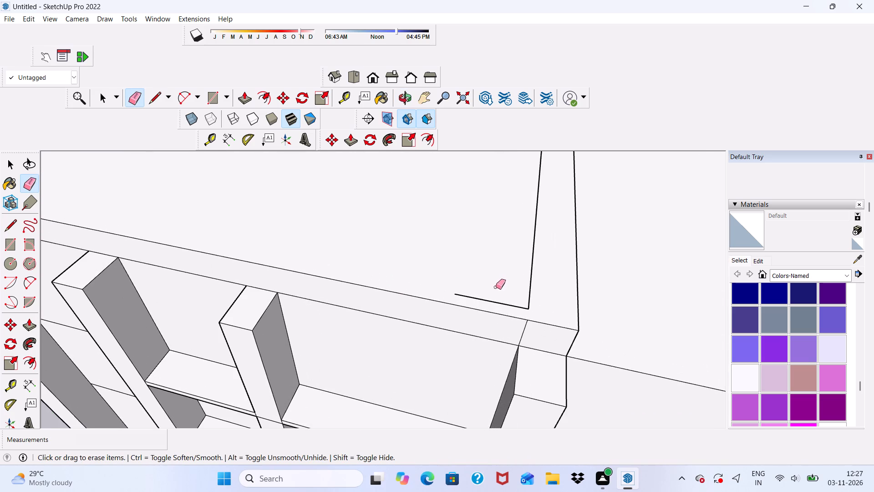
pyautogui.moveTo(501, 295); pyautogui.dragTo(543, 298)
pyautogui.scroll(-6, 513, 267)
pyautogui.moveTo(533, 305); pyautogui.dragTo(545, 245, button='middle')
pyautogui.scroll(6, 545, 245)
pyautogui.click(514, 272)
pyautogui.moveTo(513, 270); pyautogui.dragTo(511, 279)
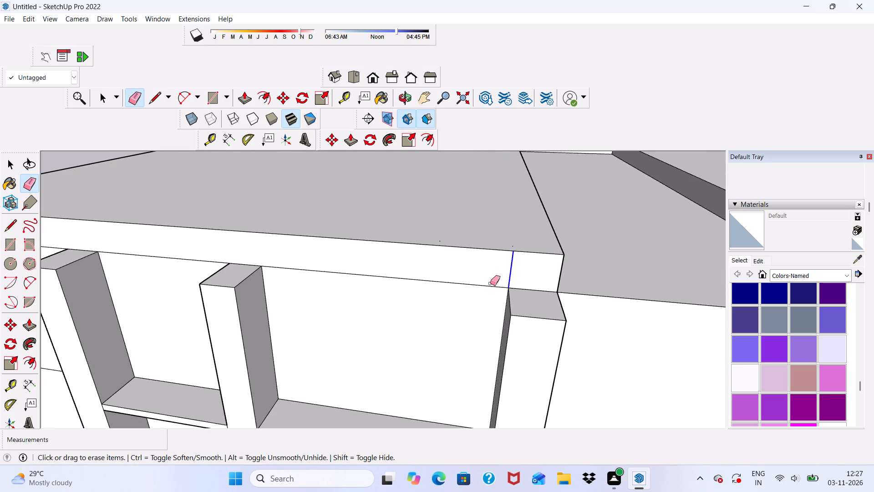
pyautogui.press('space')
# Push/Pull the top face of the corner column up 2' to the level of the roof.
pyautogui.click(244, 97)
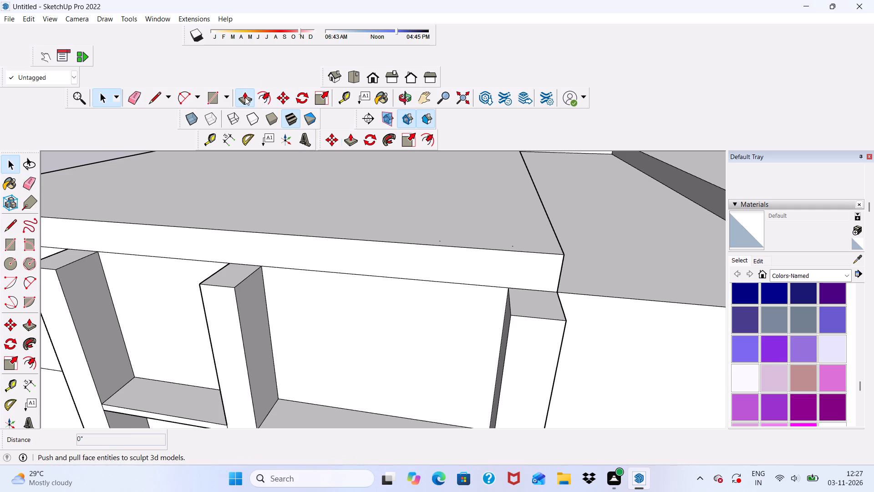
pyautogui.scroll(1, 453, 319)
pyautogui.click(531, 302)
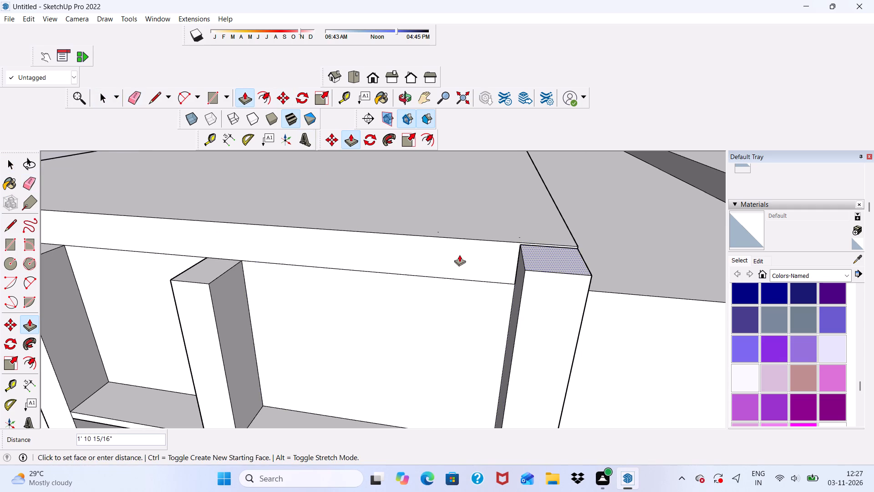
pyautogui.click(497, 241)
# Push/Pull the top face of the neighbouring middle column up to the level of the roof.
pyautogui.scroll(-2, 493, 244)
pyautogui.moveTo(485, 273); pyautogui.dragTo(507, 189, button='middle')
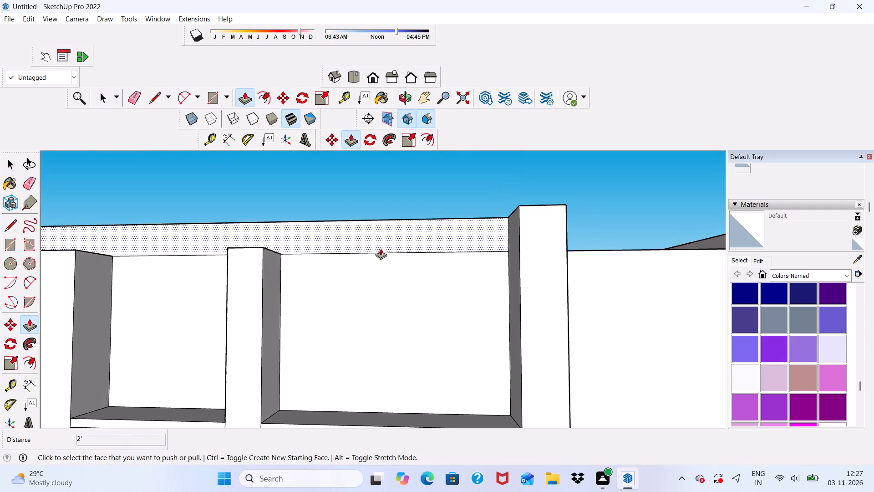
pyautogui.moveTo(253, 258); pyautogui.dragTo(239, 375, button='middle')
pyautogui.scroll(4, 235, 264)
pyautogui.click(259, 259)
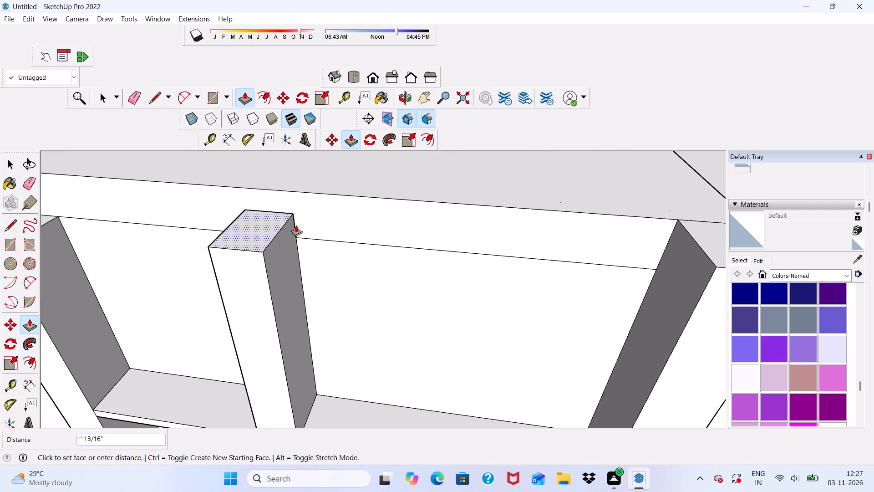
pyautogui.click(376, 200)
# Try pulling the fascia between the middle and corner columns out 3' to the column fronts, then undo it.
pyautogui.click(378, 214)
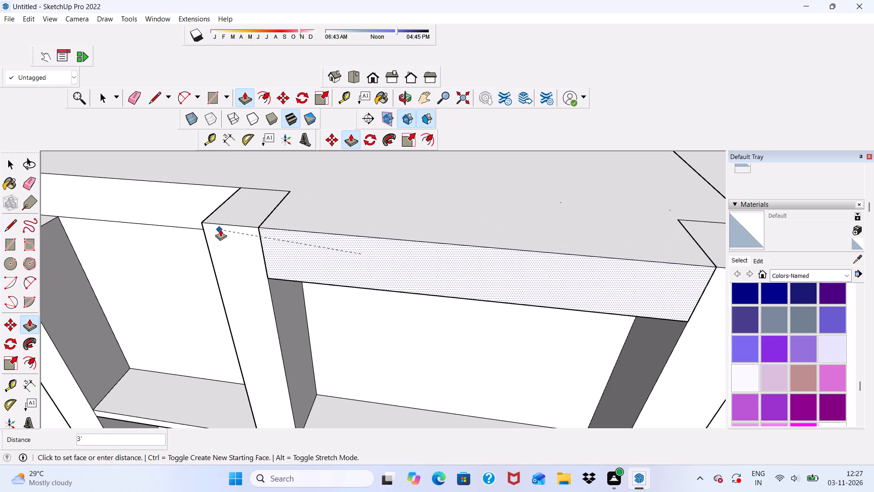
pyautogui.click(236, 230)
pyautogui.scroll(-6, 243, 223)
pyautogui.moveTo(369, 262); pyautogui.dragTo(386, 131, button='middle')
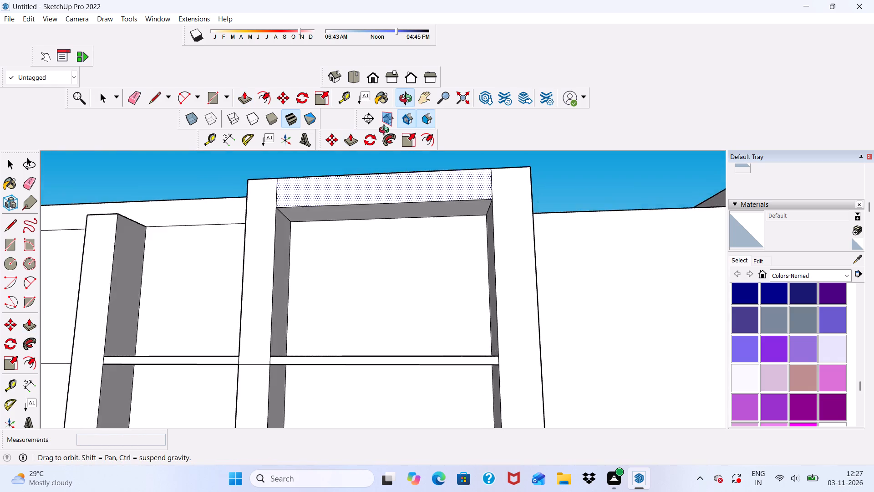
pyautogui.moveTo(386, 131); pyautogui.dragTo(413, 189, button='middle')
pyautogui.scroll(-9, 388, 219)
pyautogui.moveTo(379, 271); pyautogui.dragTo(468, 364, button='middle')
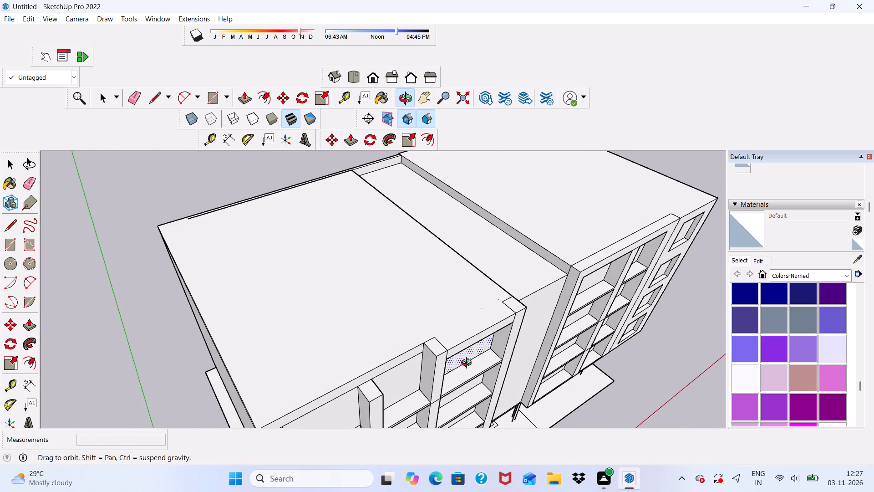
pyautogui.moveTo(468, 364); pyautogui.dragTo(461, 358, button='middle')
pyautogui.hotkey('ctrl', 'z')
# Push/Pull the fascia strip between the middle and corner columns out 3', flush with the column fronts.
pyautogui.scroll(2, 442, 328)
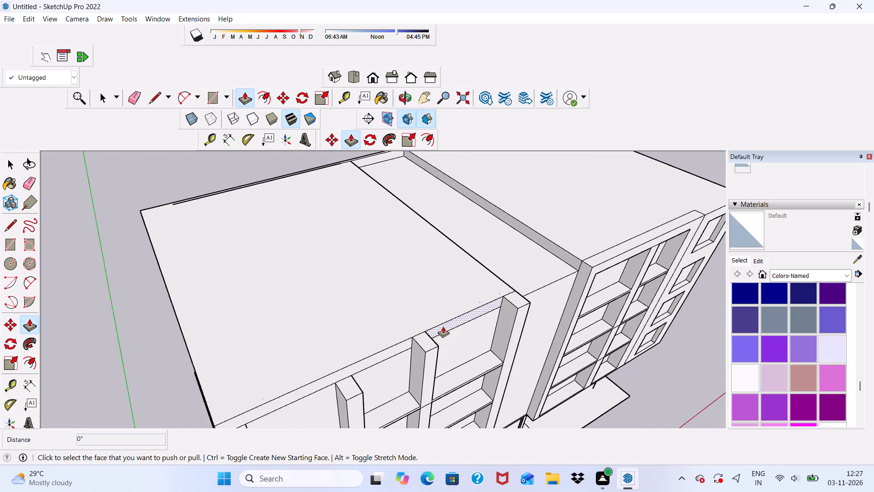
pyautogui.scroll(3, 443, 326)
pyautogui.click(444, 325)
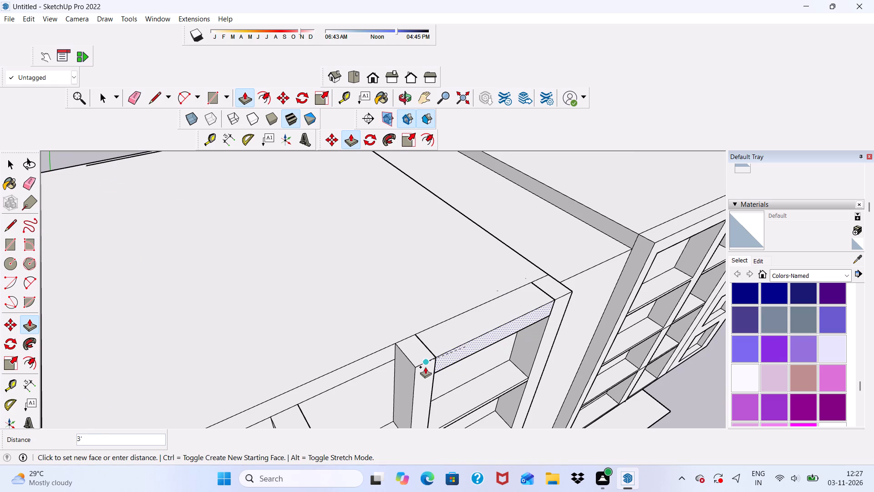
pyautogui.click(426, 367)
# Push/Pull the remaining fascia strip beyond the middle column out 3', flush with the column fronts.
pyautogui.scroll(-6, 430, 344)
pyautogui.moveTo(440, 377); pyautogui.dragTo(388, 289, button='middle')
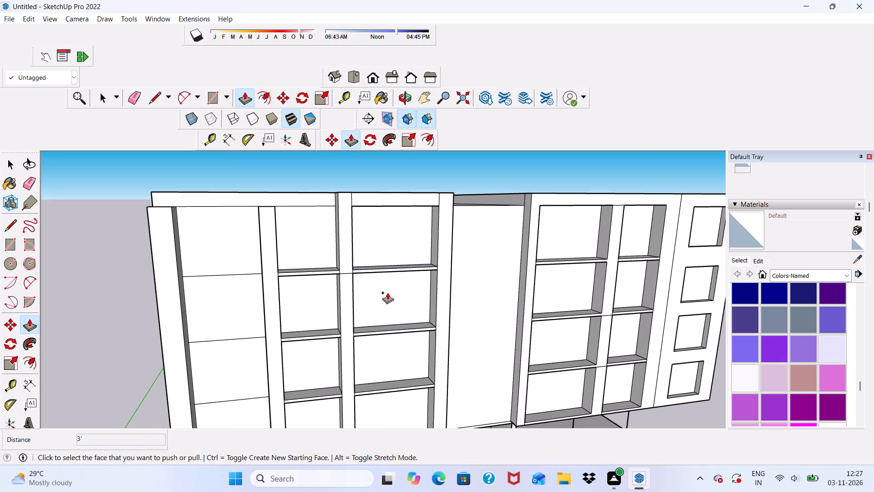
pyautogui.scroll(5, 339, 207)
pyautogui.moveTo(307, 197); pyautogui.dragTo(310, 259, button='middle')
pyautogui.scroll(3, 291, 236)
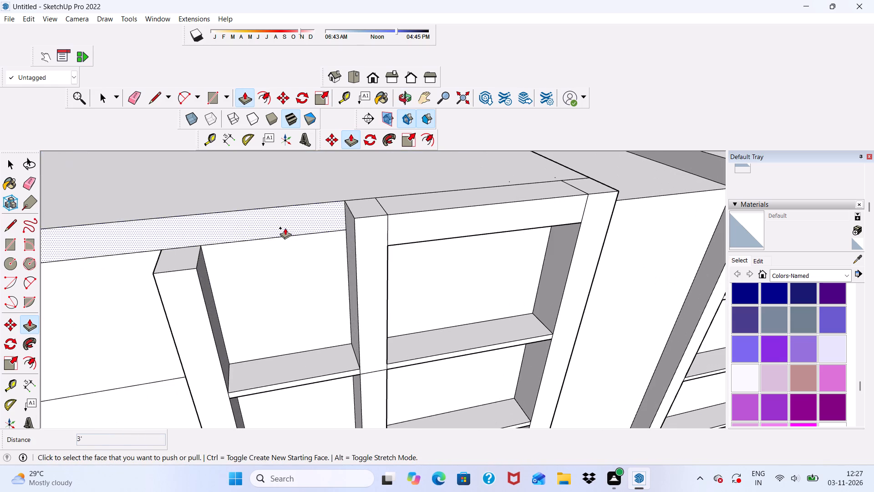
pyautogui.click(285, 227)
pyautogui.click(392, 244)
pyautogui.scroll(-4, 381, 246)
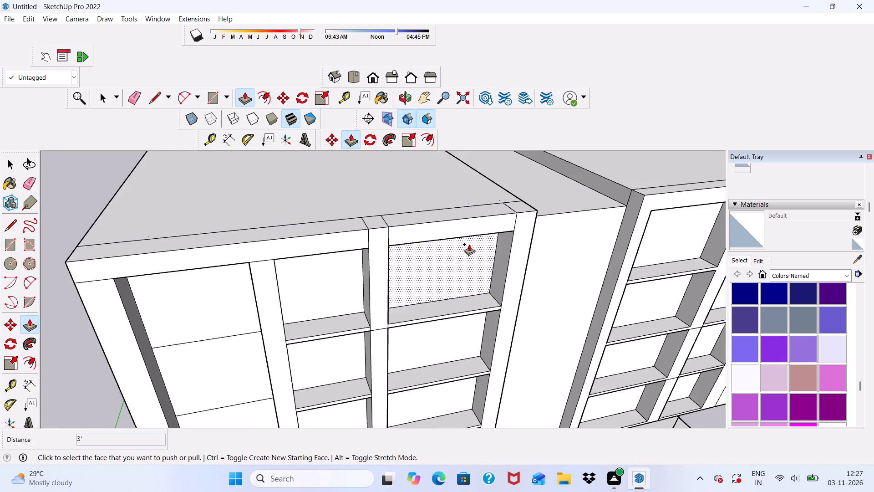
pyautogui.scroll(-7, 469, 244)
# Erase the short edges across the top of the new roof beam where it meets the middle and corner columns.
pyautogui.moveTo(412, 287); pyautogui.dragTo(268, 323, button='middle')
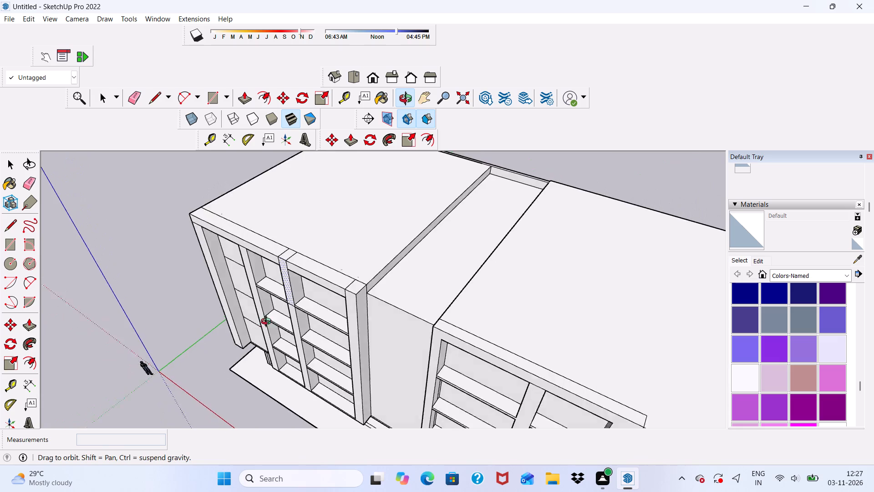
pyautogui.moveTo(268, 323); pyautogui.dragTo(345, 334, button='middle')
pyautogui.click(130, 98)
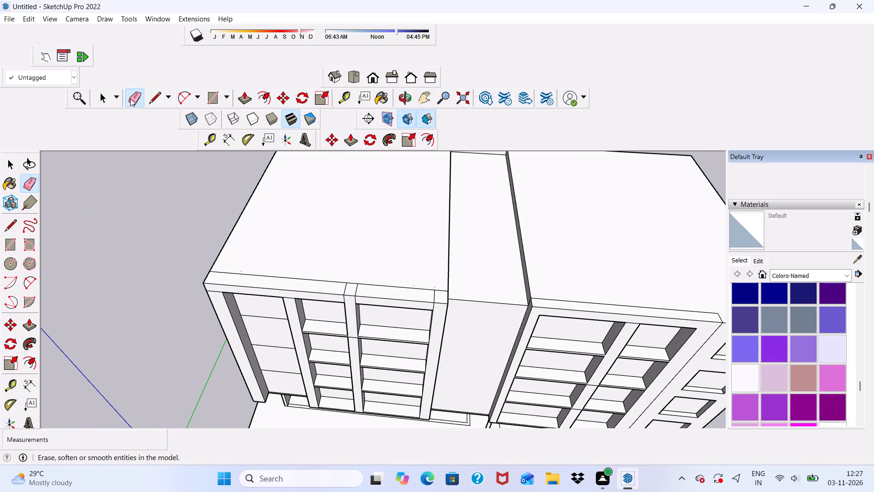
pyautogui.scroll(5, 405, 345)
pyautogui.scroll(5, 300, 273)
pyautogui.moveTo(279, 212); pyautogui.dragTo(353, 222)
pyautogui.moveTo(557, 237); pyautogui.dragTo(595, 239)
# Erase the seam between the beam and the column at the far outer end of the facade front.
pyautogui.scroll(-1, 579, 271)
pyautogui.moveTo(578, 272); pyautogui.dragTo(564, 177, button='middle')
pyautogui.scroll(1, 564, 174)
pyautogui.scroll(-5, 500, 236)
pyautogui.moveTo(415, 287); pyautogui.dragTo(487, 277, button='middle')
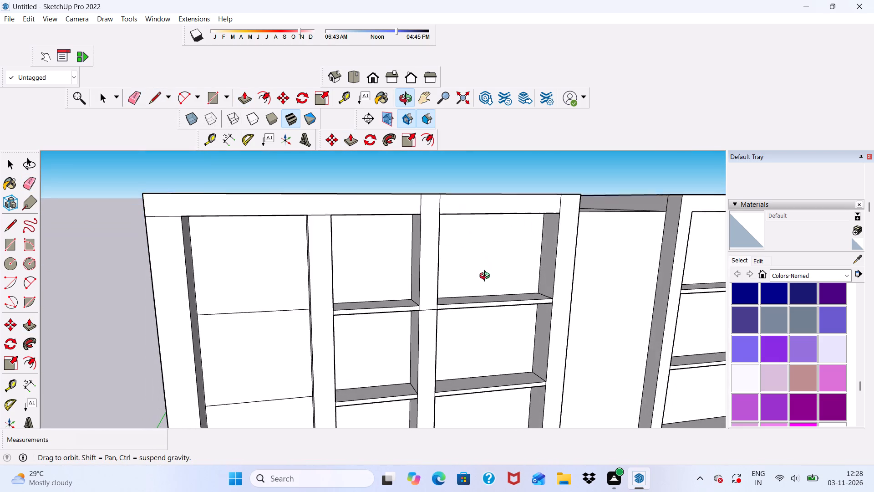
pyautogui.moveTo(487, 277); pyautogui.dragTo(487, 278, button='middle')
pyautogui.scroll(5, 172, 244)
pyautogui.moveTo(163, 209); pyautogui.dragTo(162, 217)
pyautogui.scroll(-10, 159, 231)
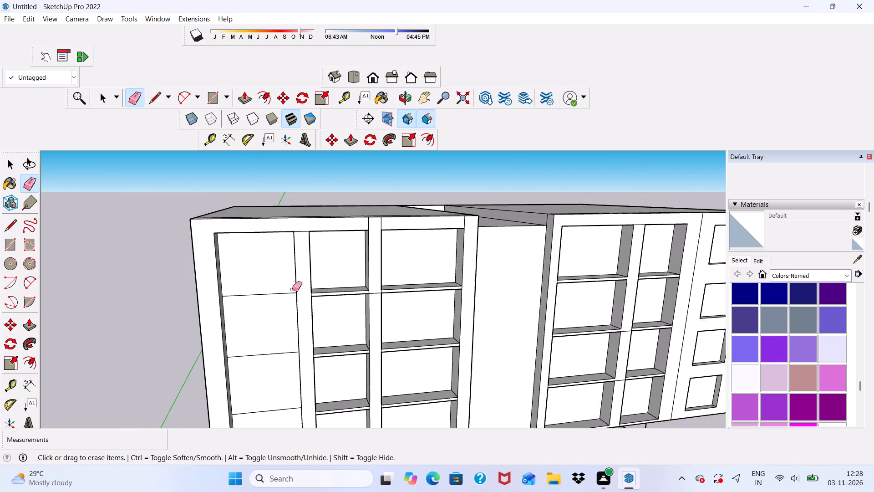
# Erase the vertical seams on the beam's front face above the middle column and the inner corner column.
pyautogui.scroll(10, 391, 225)
pyautogui.moveTo(343, 222); pyautogui.dragTo(376, 218)
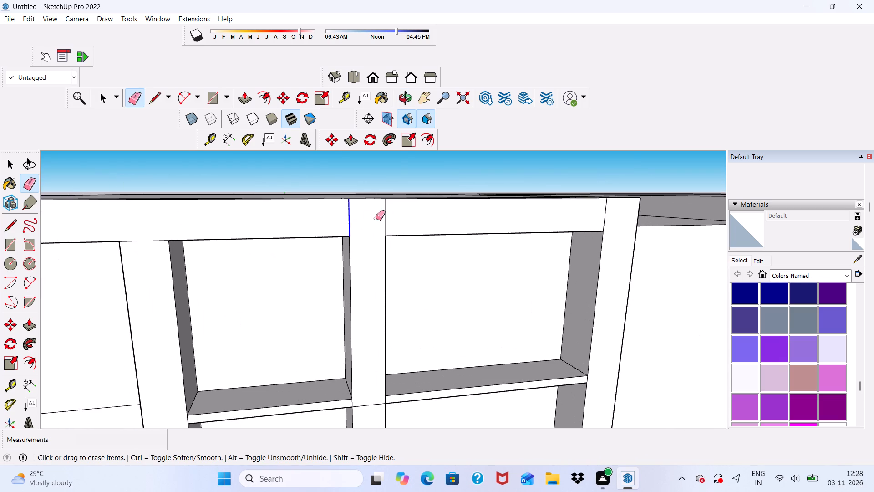
pyautogui.moveTo(376, 218); pyautogui.dragTo(392, 219)
pyautogui.scroll(-6, 310, 227)
pyautogui.scroll(2, 474, 231)
pyautogui.moveTo(480, 223); pyautogui.dragTo(489, 225)
pyautogui.scroll(-2, 487, 233)
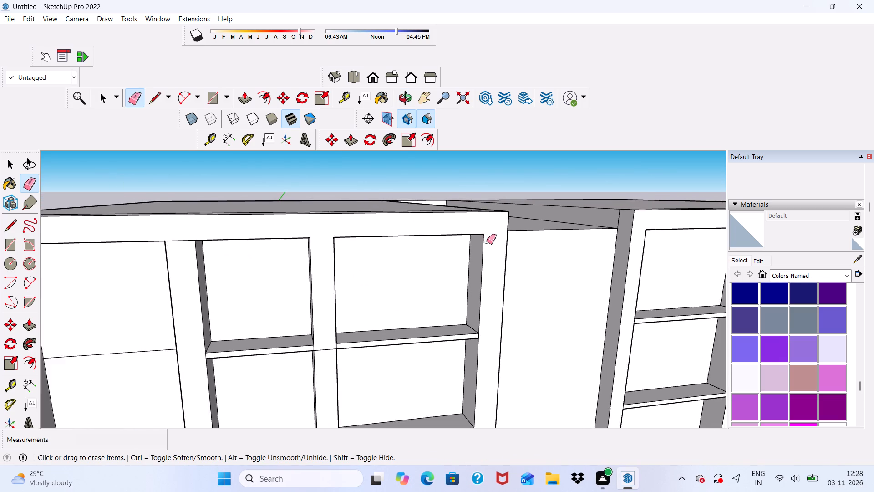
# Examine the framed facade of this block and its bays from several angles.
pyautogui.moveTo(487, 242); pyautogui.dragTo(313, 227, button='middle')
pyautogui.moveTo(411, 208); pyautogui.dragTo(500, 220, button='middle')
pyautogui.press('space')
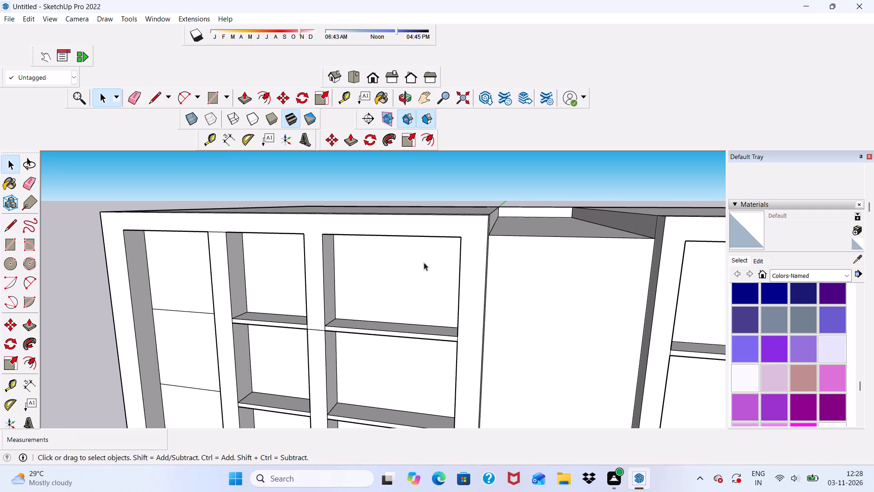
pyautogui.scroll(-3, 254, 309)
pyautogui.moveTo(267, 326); pyautogui.dragTo(329, 330, button='middle')
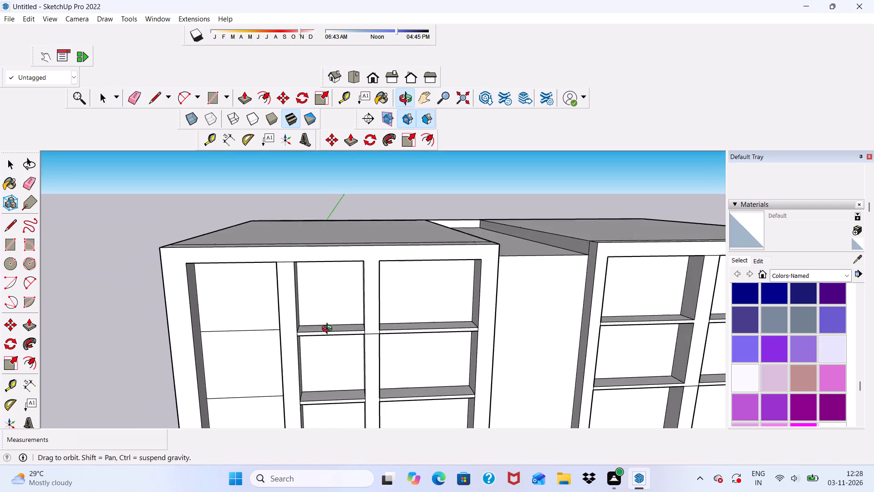
pyautogui.moveTo(329, 330); pyautogui.dragTo(330, 330, button='middle')
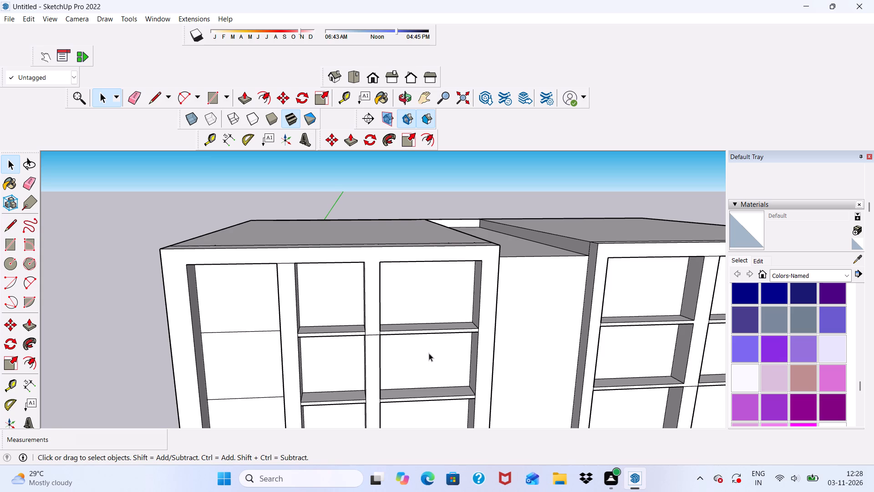
pyautogui.scroll(-5, 300, 279)
pyautogui.moveTo(325, 340); pyautogui.dragTo(320, 302, button='middle')
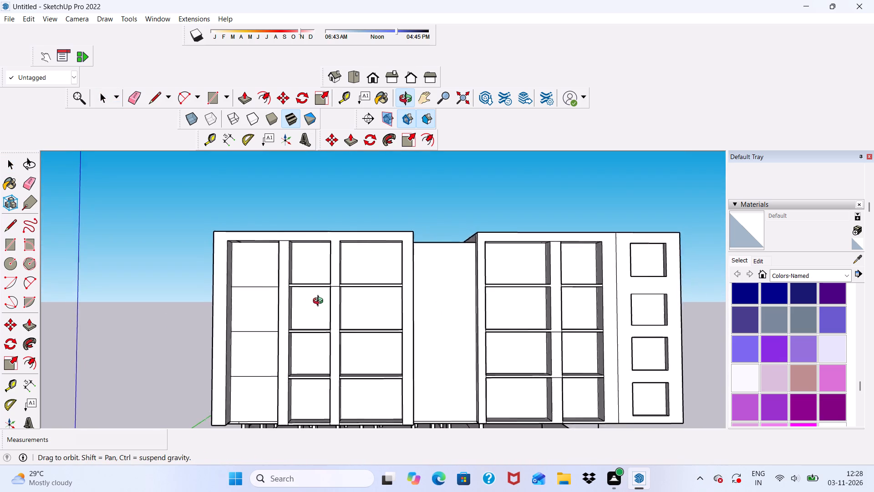
pyautogui.moveTo(320, 302); pyautogui.dragTo(330, 312, button='middle')
pyautogui.scroll(6, 271, 279)
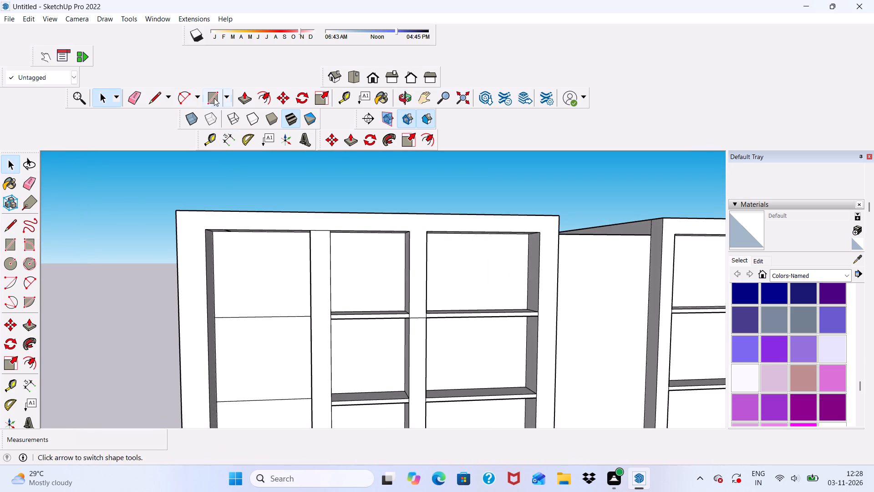
# Erase the stray line on the beam's underside above the outermost bay.
pyautogui.click(214, 98)
pyautogui.scroll(-4, 233, 152)
pyautogui.moveTo(287, 229); pyautogui.dragTo(320, 215, button='middle')
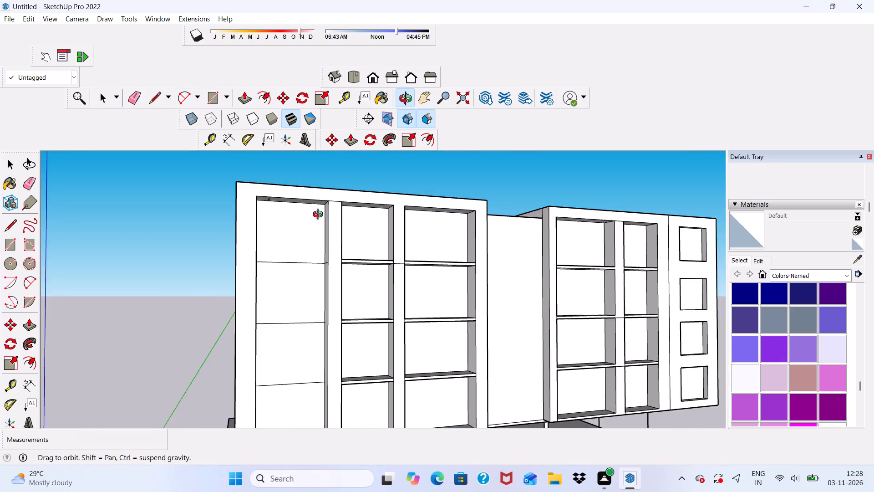
pyautogui.moveTo(320, 215); pyautogui.dragTo(276, 177, button='middle')
pyautogui.scroll(1, 102, 105)
pyautogui.moveTo(134, 93); pyautogui.dragTo(143, 95)
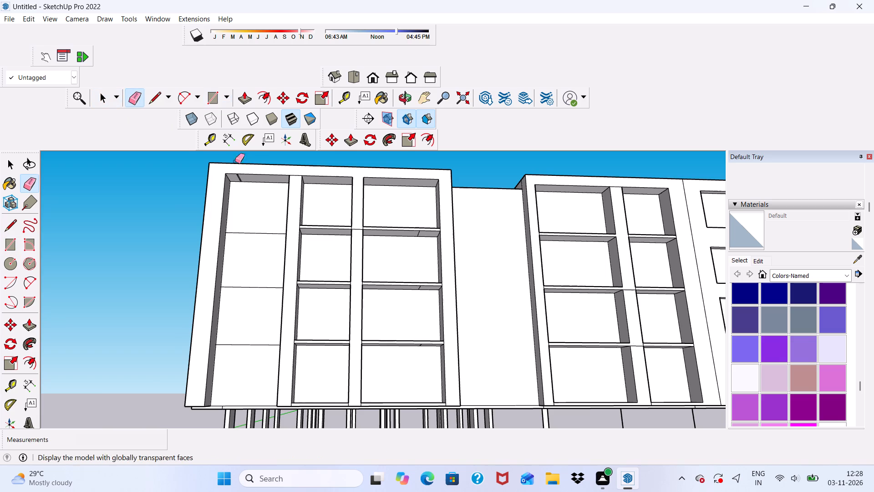
pyautogui.scroll(5, 267, 200)
pyautogui.scroll(15, 218, 169)
pyautogui.moveTo(207, 170); pyautogui.dragTo(218, 170)
# Draw a window rectangle about 7' 3" by 6' 9" on the recessed wall in the top panel of the outermost bay.
pyautogui.scroll(-14, 224, 175)
pyautogui.moveTo(381, 210); pyautogui.dragTo(391, 233, button='middle')
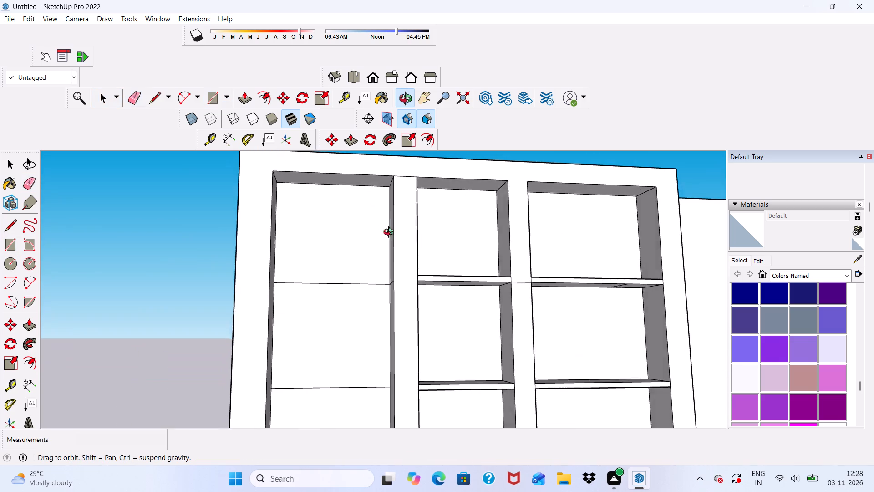
pyautogui.moveTo(391, 233); pyautogui.dragTo(386, 272, button='middle')
pyautogui.click(214, 101)
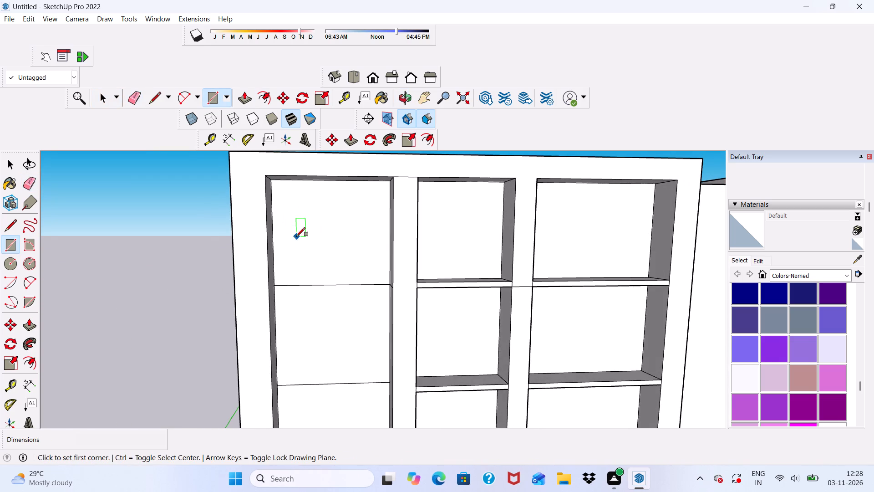
pyautogui.moveTo(292, 206); pyautogui.dragTo(282, 206, button='middle')
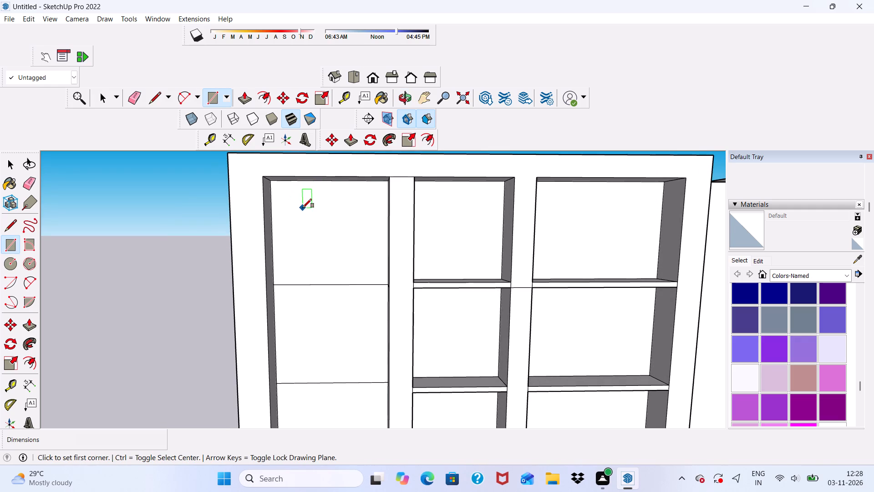
pyautogui.moveTo(303, 208); pyautogui.dragTo(279, 180, button='middle')
pyautogui.scroll(4, 282, 205)
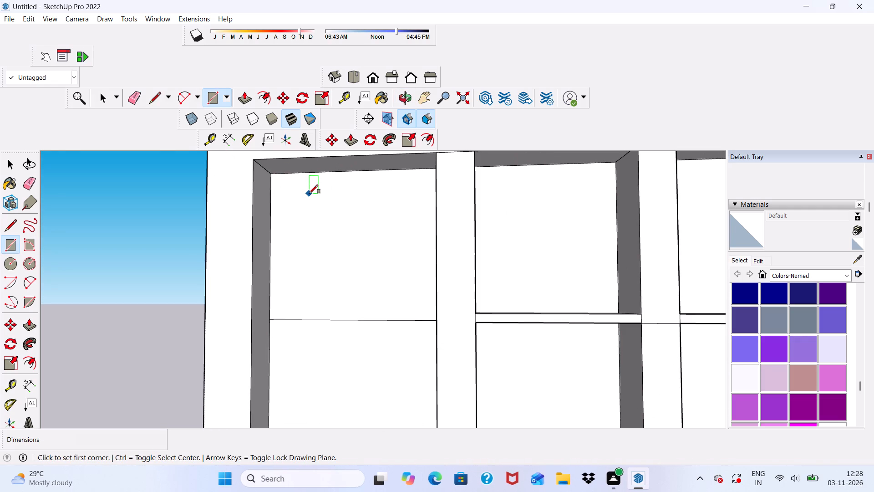
pyautogui.click(310, 197)
pyautogui.scroll(-3, 348, 214)
pyautogui.scroll(4, 389, 282)
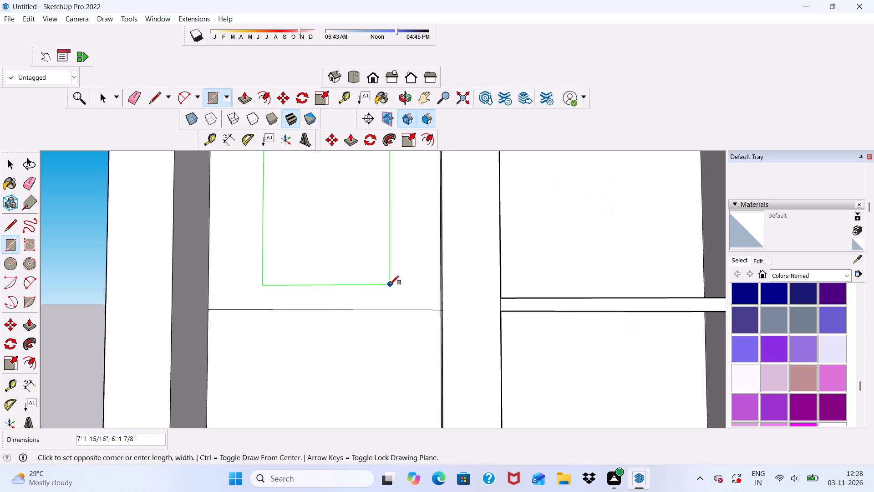
pyautogui.scroll(3, 390, 285)
pyautogui.scroll(-1, 393, 282)
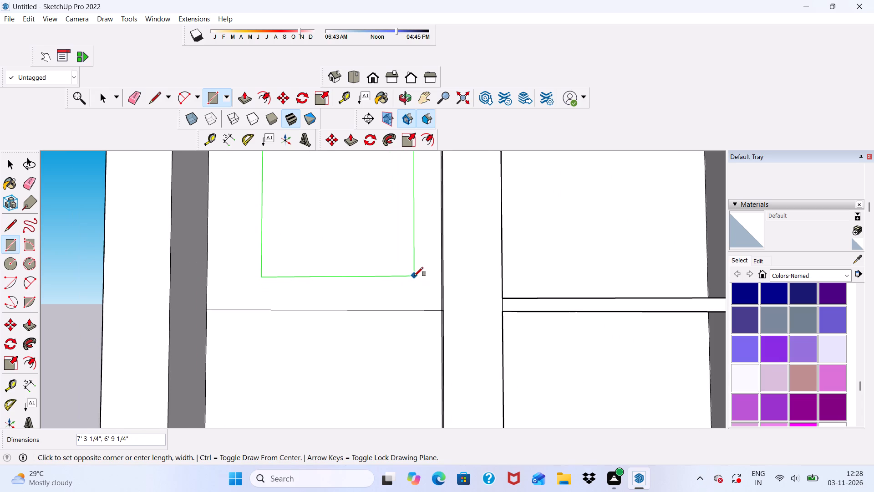
pyautogui.click(414, 276)
pyautogui.scroll(-12, 408, 246)
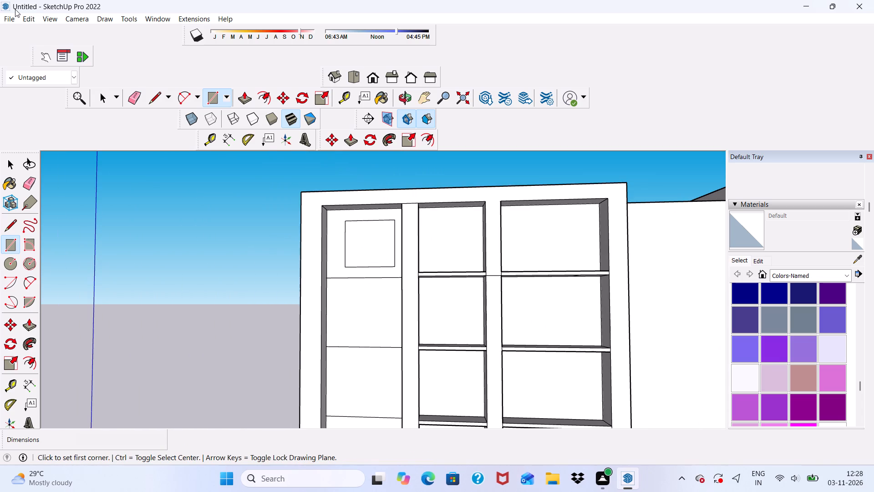
pyautogui.scroll(1, 99, 38)
pyautogui.press('space')
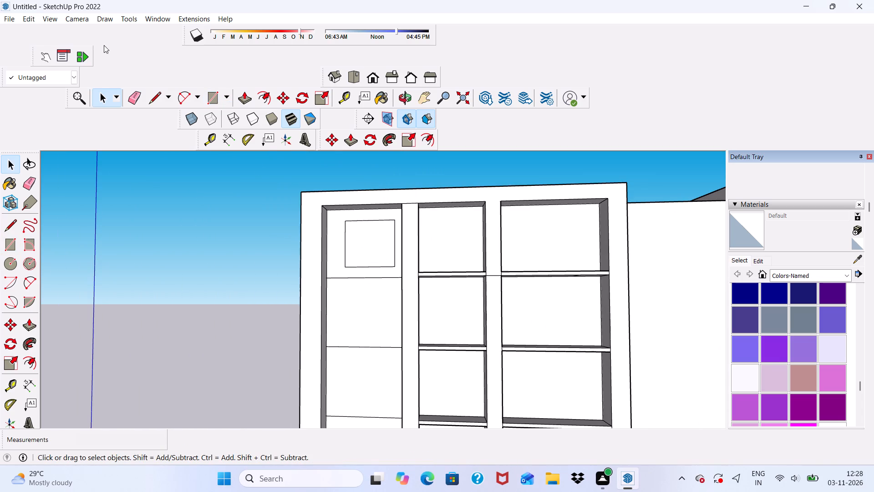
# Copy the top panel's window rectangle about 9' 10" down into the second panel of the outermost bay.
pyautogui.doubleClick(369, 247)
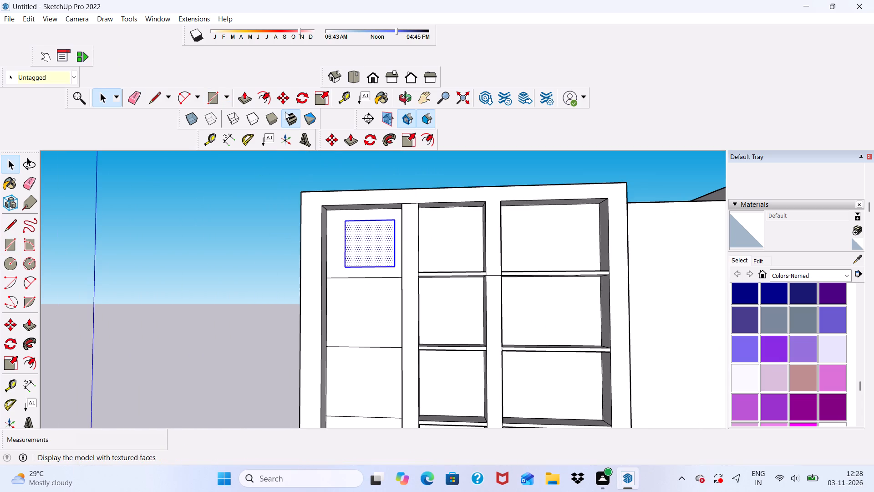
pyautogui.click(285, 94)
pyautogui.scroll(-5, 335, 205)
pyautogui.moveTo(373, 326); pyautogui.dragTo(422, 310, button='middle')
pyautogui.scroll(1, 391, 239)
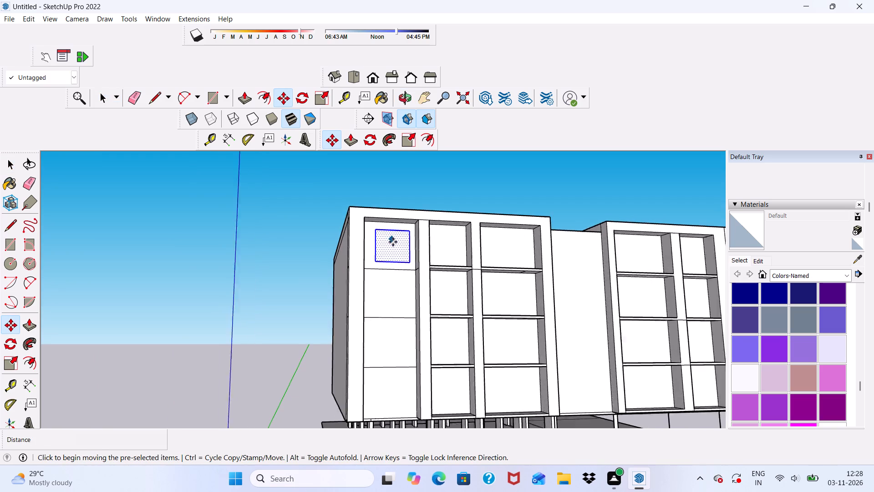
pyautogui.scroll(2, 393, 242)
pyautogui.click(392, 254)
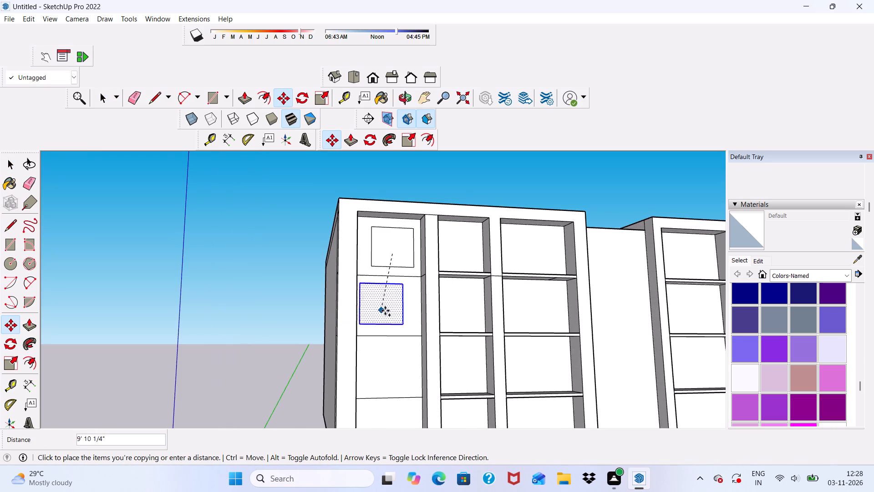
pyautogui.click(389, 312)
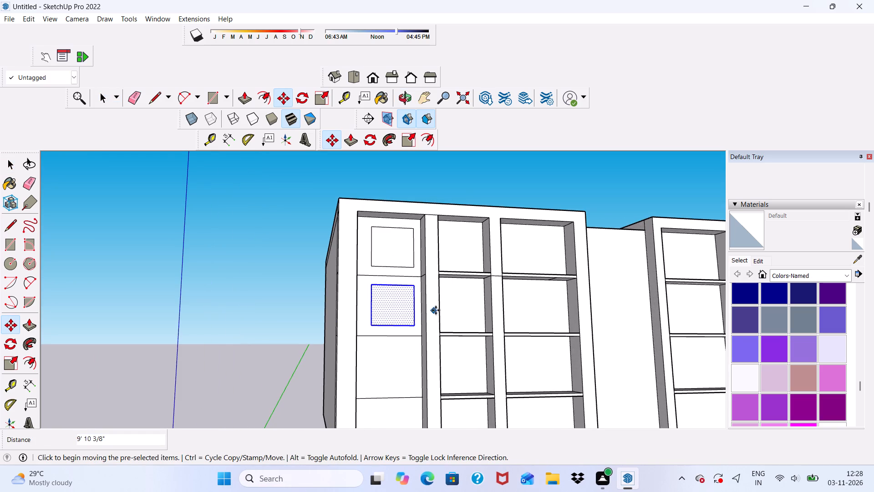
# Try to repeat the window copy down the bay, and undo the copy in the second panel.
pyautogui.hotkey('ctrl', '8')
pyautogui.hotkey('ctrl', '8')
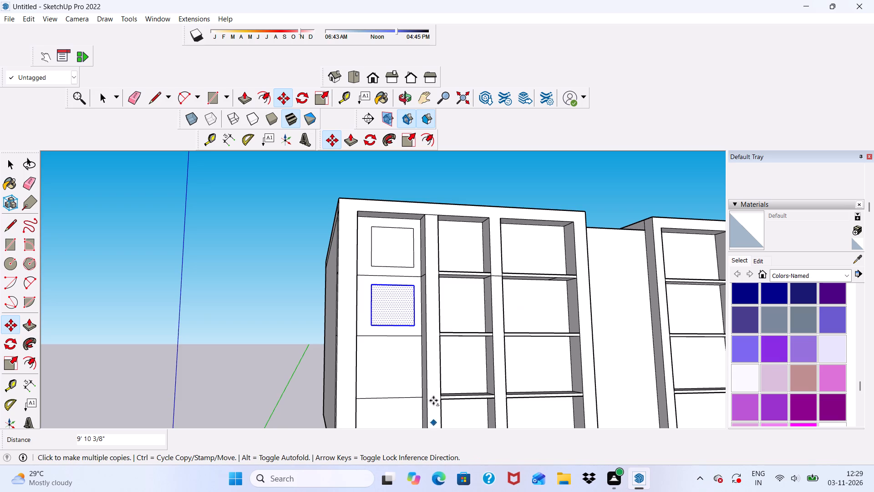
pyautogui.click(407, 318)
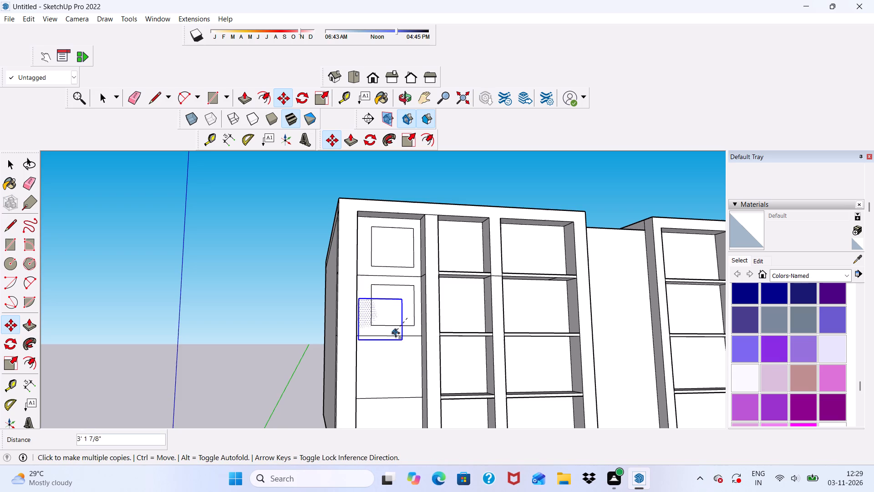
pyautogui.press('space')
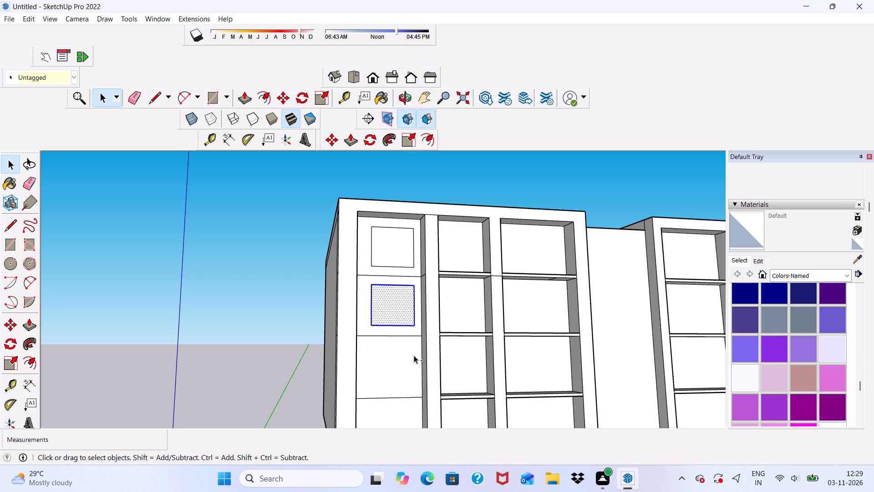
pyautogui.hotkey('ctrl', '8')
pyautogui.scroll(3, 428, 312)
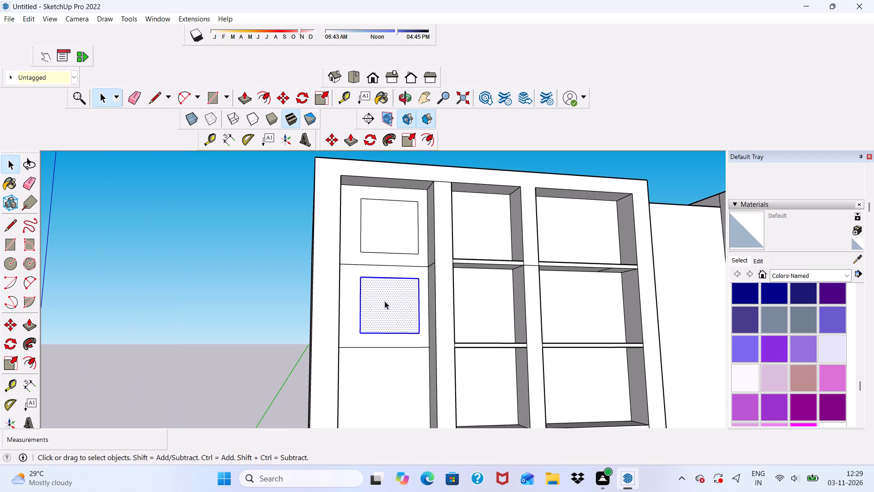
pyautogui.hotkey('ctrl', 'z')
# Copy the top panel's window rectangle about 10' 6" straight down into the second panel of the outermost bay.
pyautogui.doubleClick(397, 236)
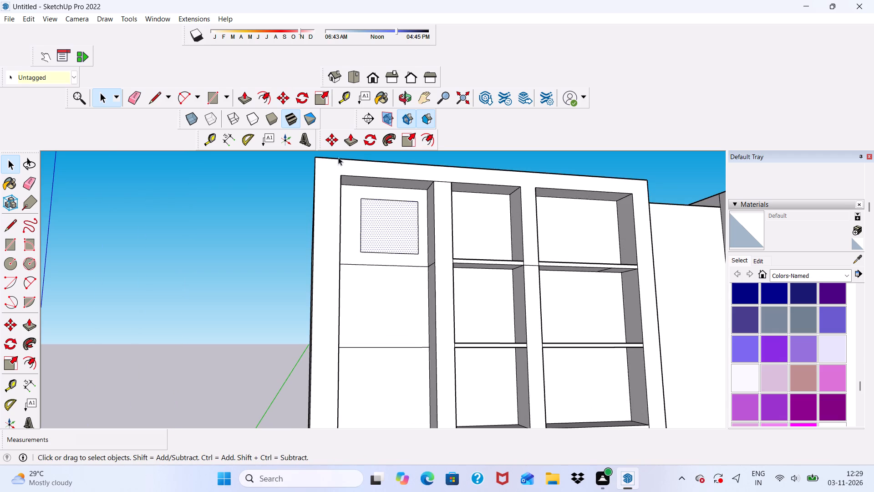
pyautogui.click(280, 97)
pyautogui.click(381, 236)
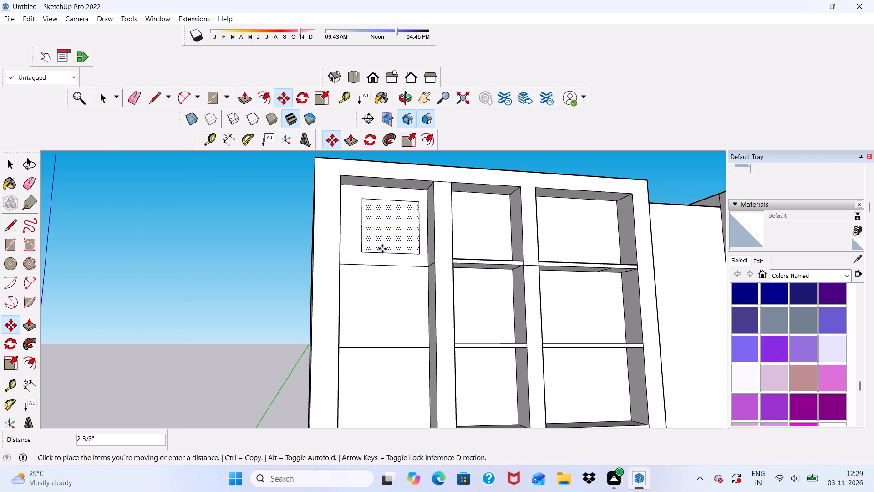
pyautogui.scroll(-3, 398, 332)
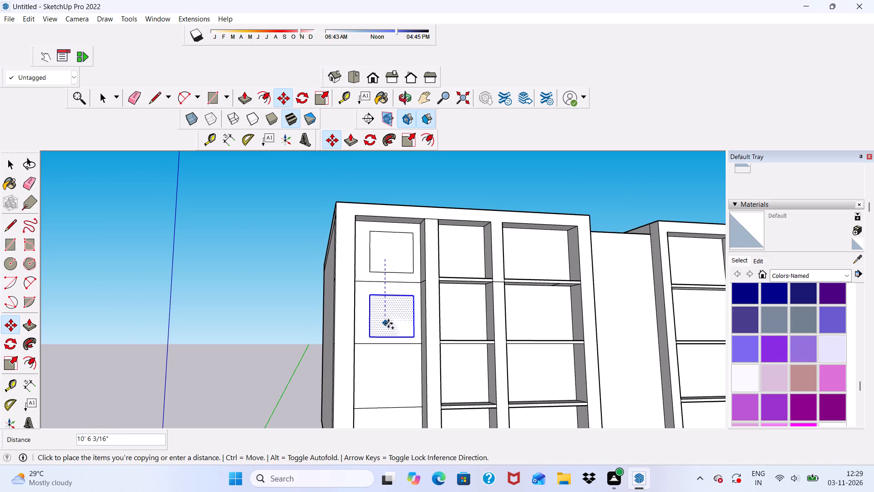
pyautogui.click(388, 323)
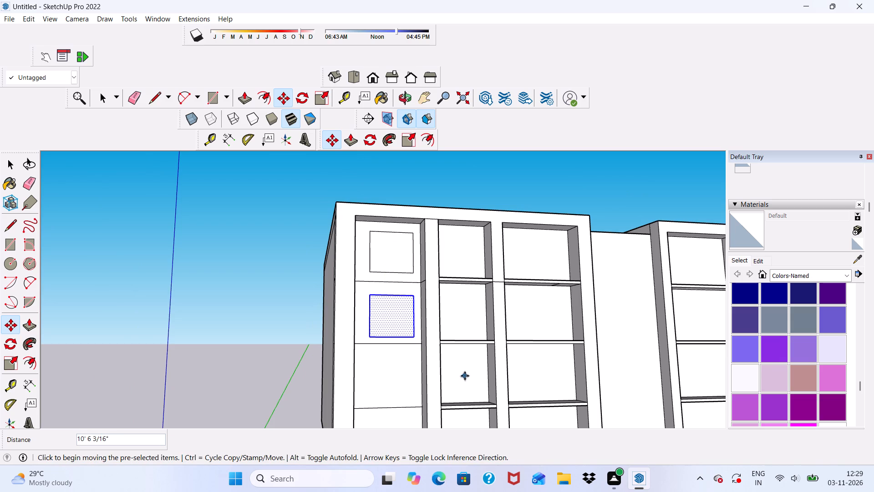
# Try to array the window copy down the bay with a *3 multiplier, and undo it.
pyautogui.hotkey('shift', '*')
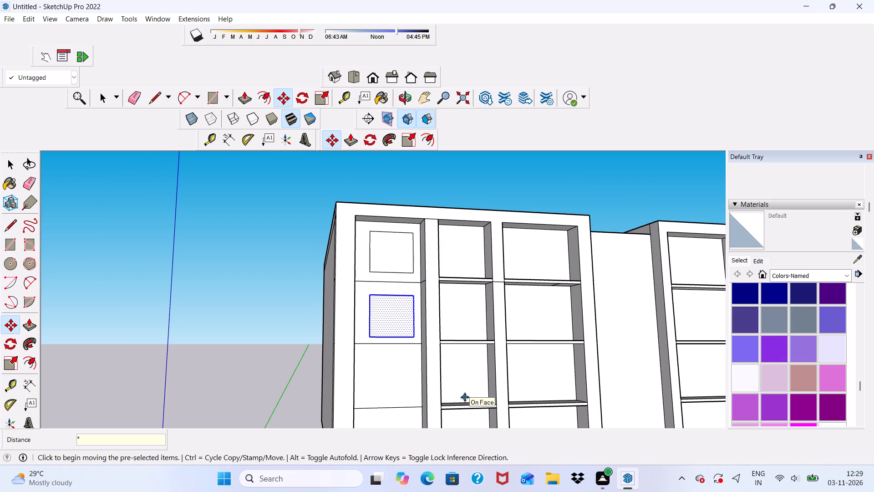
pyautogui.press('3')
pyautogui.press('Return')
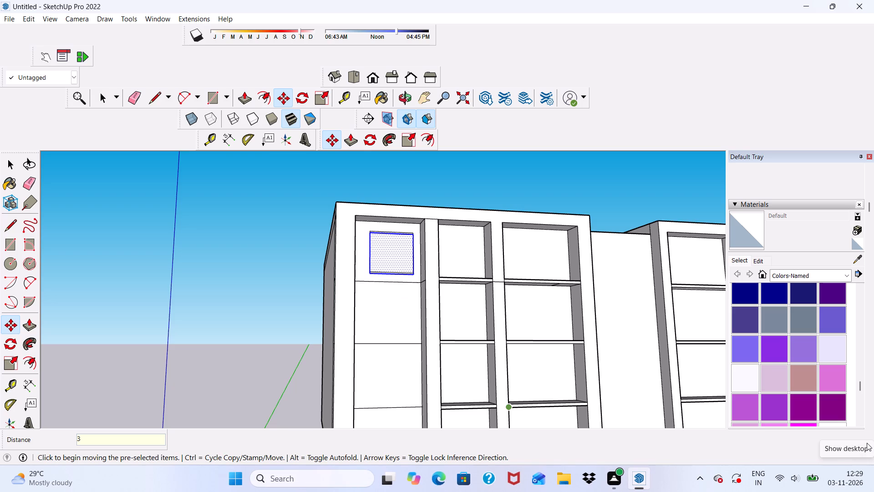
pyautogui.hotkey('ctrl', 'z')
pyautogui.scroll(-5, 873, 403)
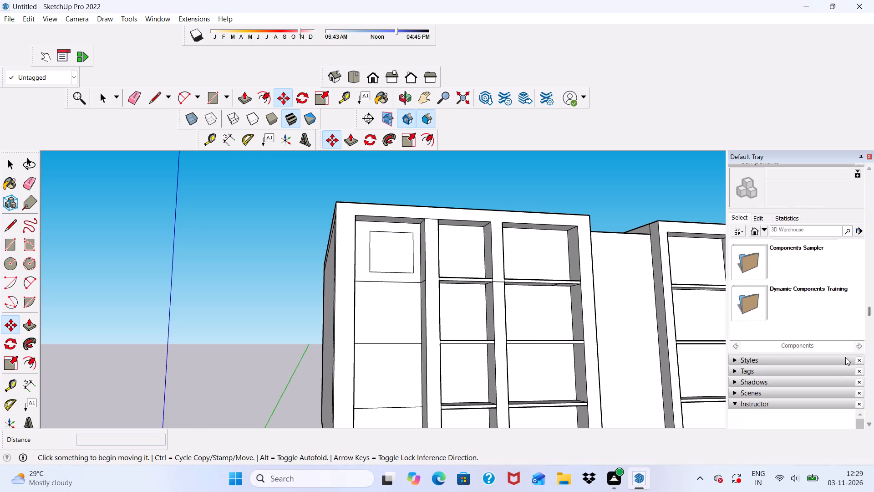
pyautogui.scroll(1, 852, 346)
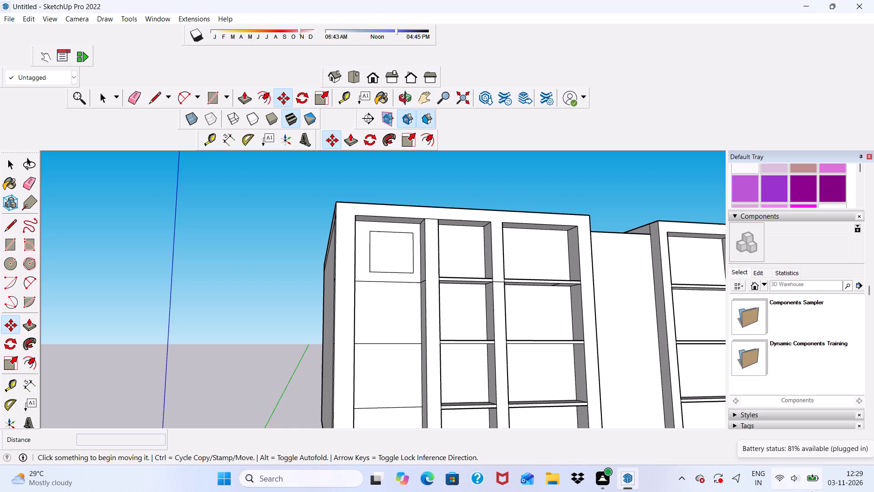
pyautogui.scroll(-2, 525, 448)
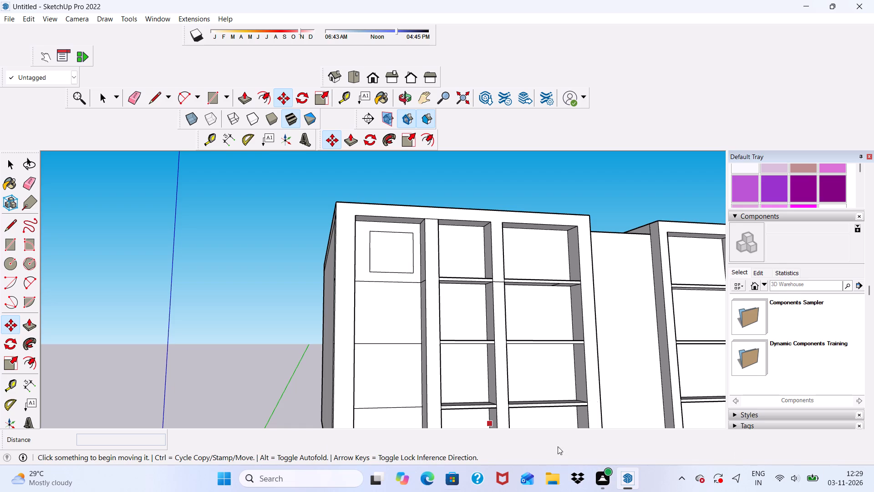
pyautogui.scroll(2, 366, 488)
# Copy the top panel's window rectangle straight down onto the recessed wall in the second panel of the outermost bay.
pyautogui.scroll(-4, 431, 178)
pyautogui.moveTo(407, 246); pyautogui.dragTo(355, 282, button='middle')
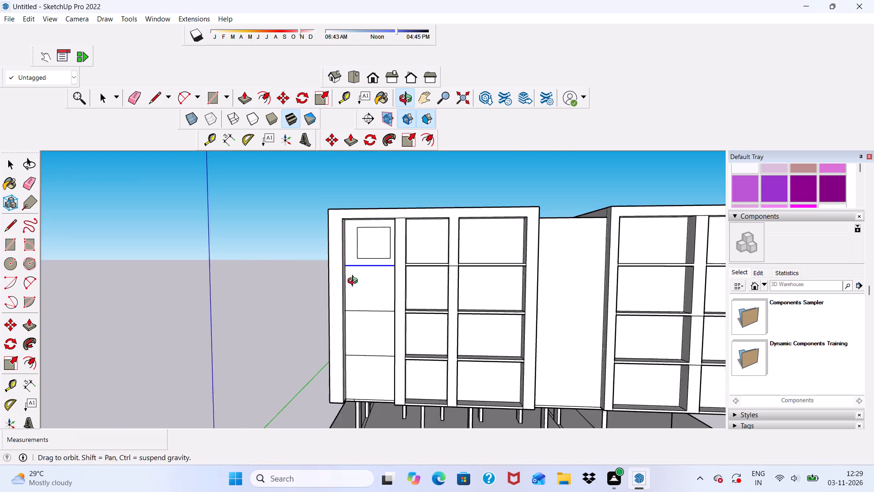
pyautogui.moveTo(355, 282); pyautogui.dragTo(354, 277, button='middle')
pyautogui.scroll(5, 377, 241)
pyautogui.click(378, 241)
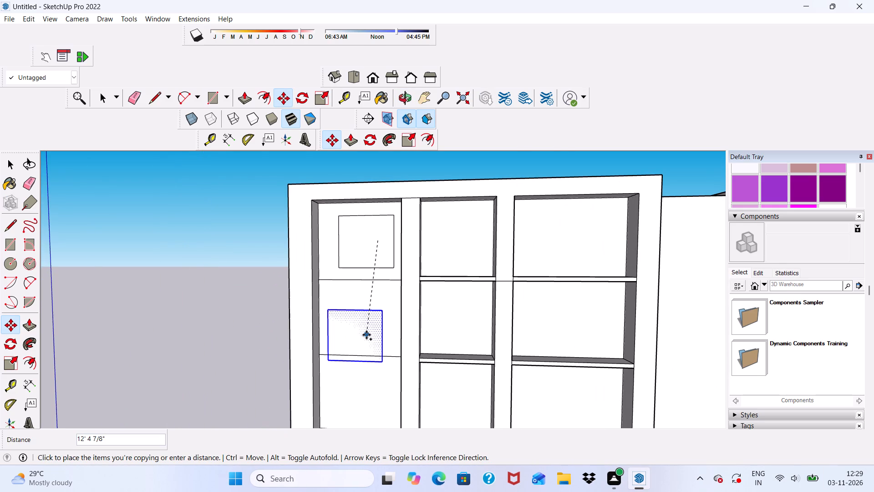
pyautogui.scroll(-1, 386, 238)
pyautogui.scroll(6, 395, 231)
pyautogui.scroll(-3, 396, 238)
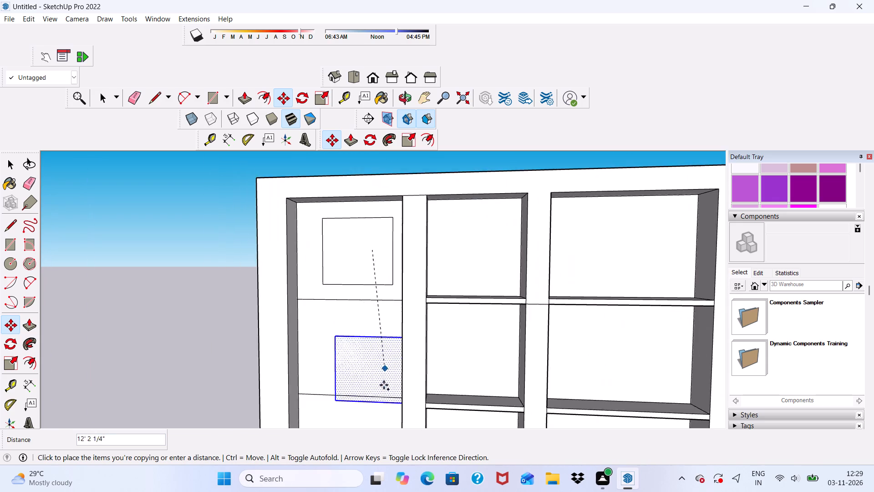
pyautogui.scroll(5, 391, 326)
pyautogui.moveTo(380, 355); pyautogui.dragTo(401, 324, button='middle')
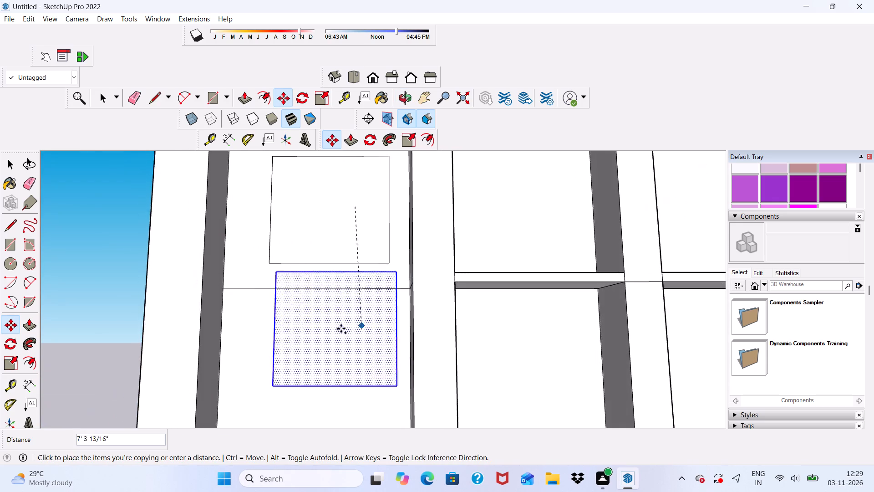
pyautogui.scroll(-3, 337, 332)
pyautogui.scroll(6, 341, 366)
pyautogui.click(349, 355)
# Array the window copy down the outermost bay with a *4 multiplier.
pyautogui.scroll(-1, 314, 355)
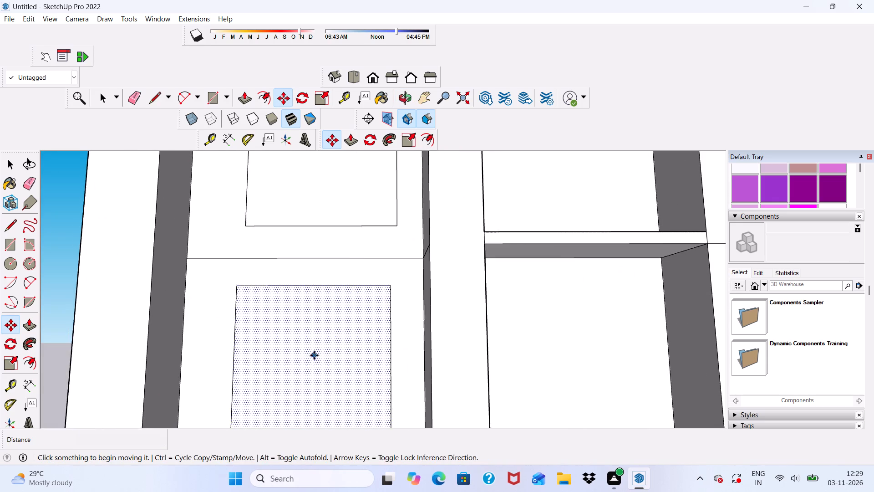
pyautogui.moveTo(314, 355); pyautogui.dragTo(322, 330, button='middle')
pyautogui.scroll(-5, 361, 284)
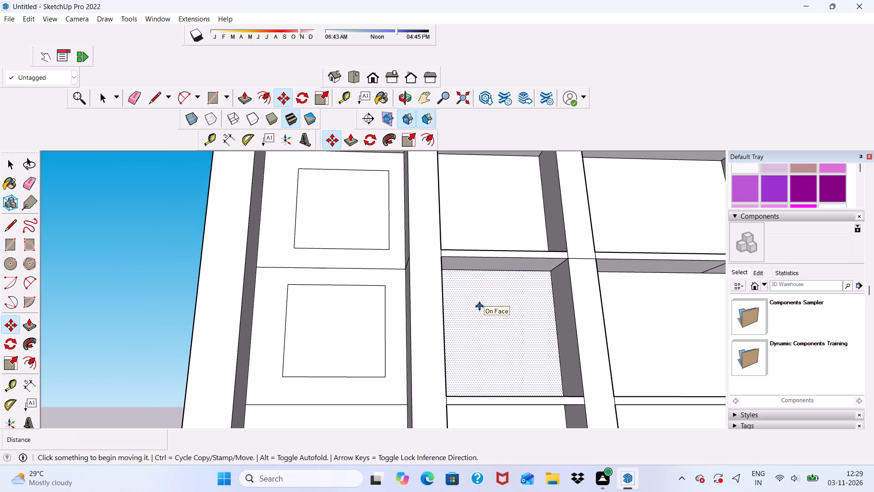
pyautogui.hotkey('shift', '*')
pyautogui.press('4')
pyautogui.press('Return')
pyautogui.scroll(-11, 412, 252)
pyautogui.moveTo(417, 197); pyautogui.dragTo(350, 173)
pyautogui.press('space')
pyautogui.scroll(-2, 384, 205)
pyautogui.moveTo(374, 273); pyautogui.dragTo(380, 228, button='middle')
pyautogui.scroll(7, 355, 335)
pyautogui.scroll(-3, 332, 254)
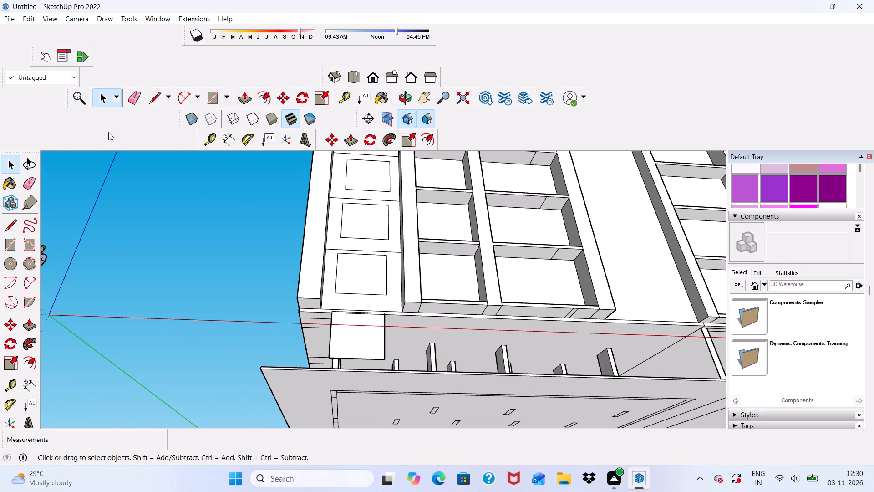
# Erase the face and edges of the surplus window rectangle hanging below the outermost bay among the ground-level columns.
pyautogui.click(135, 99)
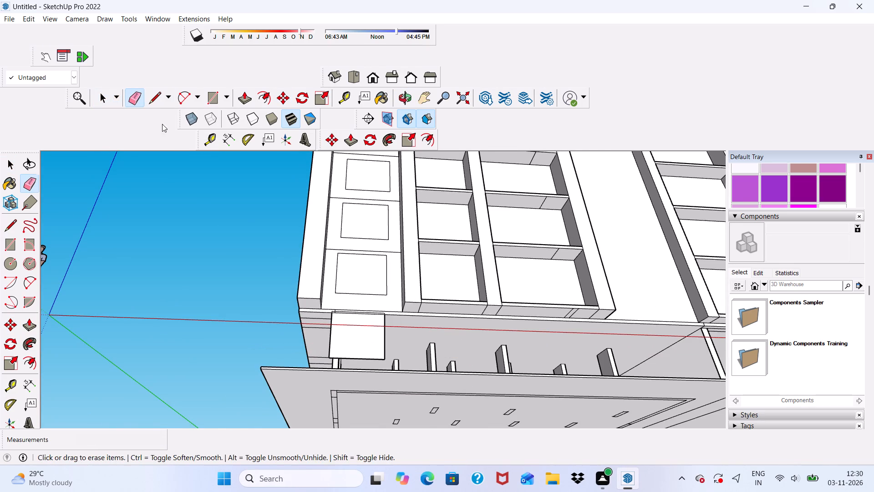
pyautogui.scroll(-3, 258, 190)
pyautogui.moveTo(359, 251); pyautogui.dragTo(346, 332, button='middle')
pyautogui.scroll(11, 344, 345)
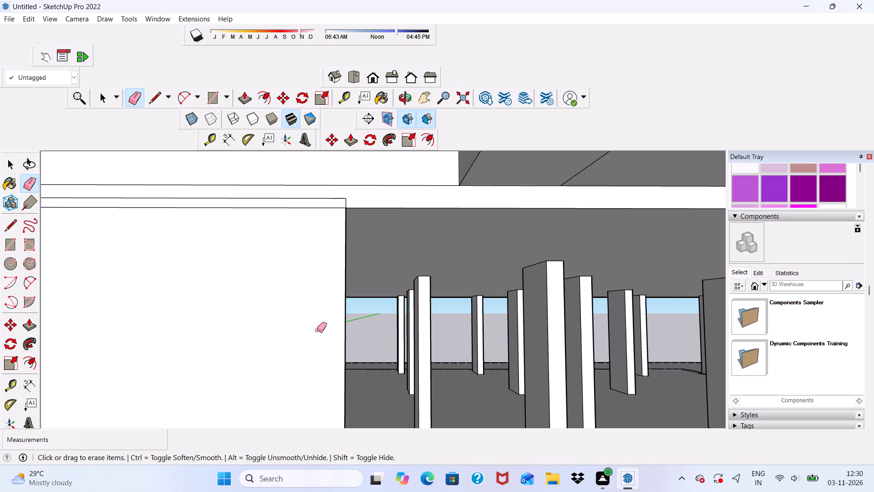
pyautogui.click(294, 228)
pyautogui.scroll(-10, 303, 214)
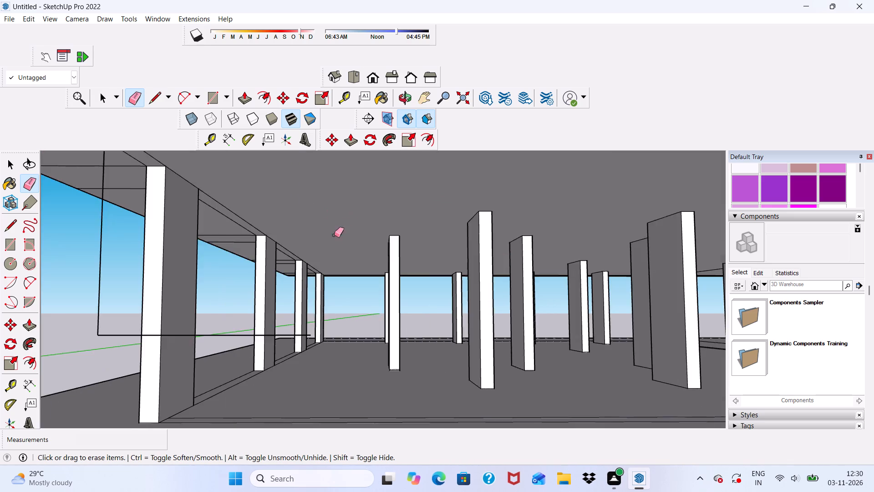
pyautogui.scroll(-3, 334, 235)
pyautogui.scroll(20, 249, 221)
pyautogui.scroll(3, 249, 221)
pyautogui.moveTo(249, 208); pyautogui.dragTo(235, 210)
pyautogui.scroll(-7, 267, 209)
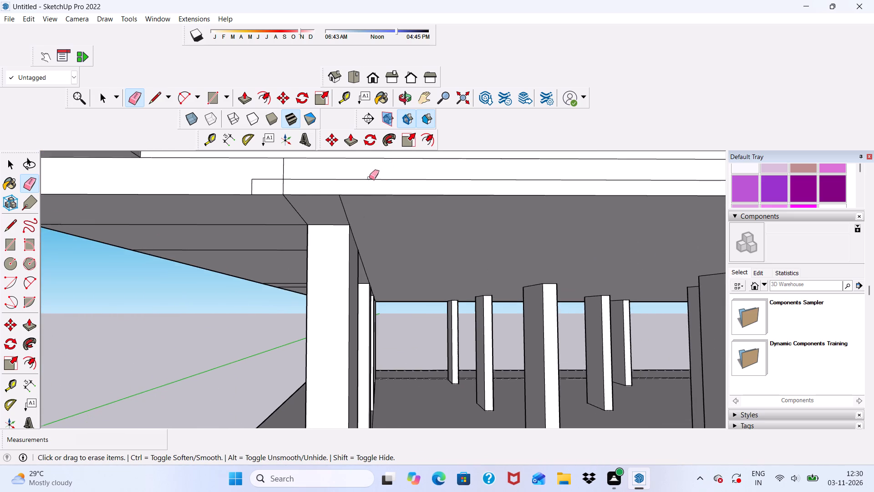
pyautogui.scroll(-14, 369, 178)
pyautogui.moveTo(406, 216); pyautogui.dragTo(413, 263, button='middle')
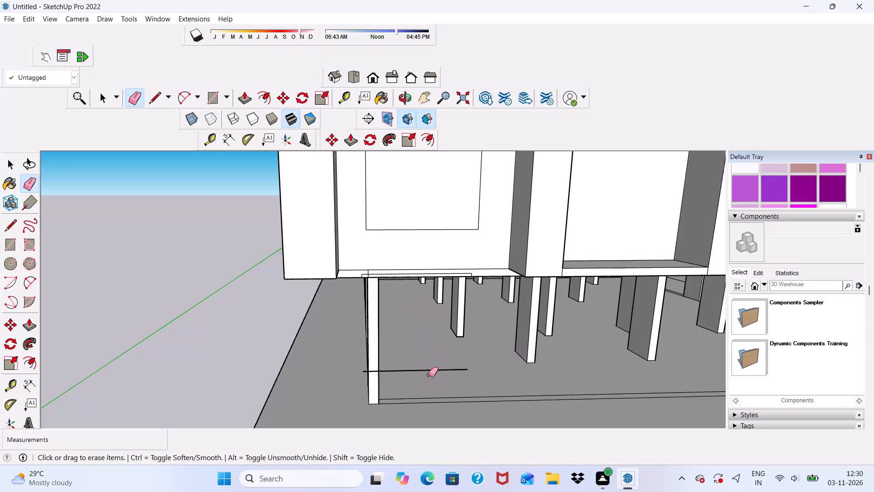
pyautogui.moveTo(428, 375); pyautogui.dragTo(435, 368)
# Erase the edge between the outermost bay's recessed wall and the slab band below the bottom window.
pyautogui.scroll(-5, 432, 322)
pyautogui.moveTo(420, 347); pyautogui.dragTo(425, 344, button='middle')
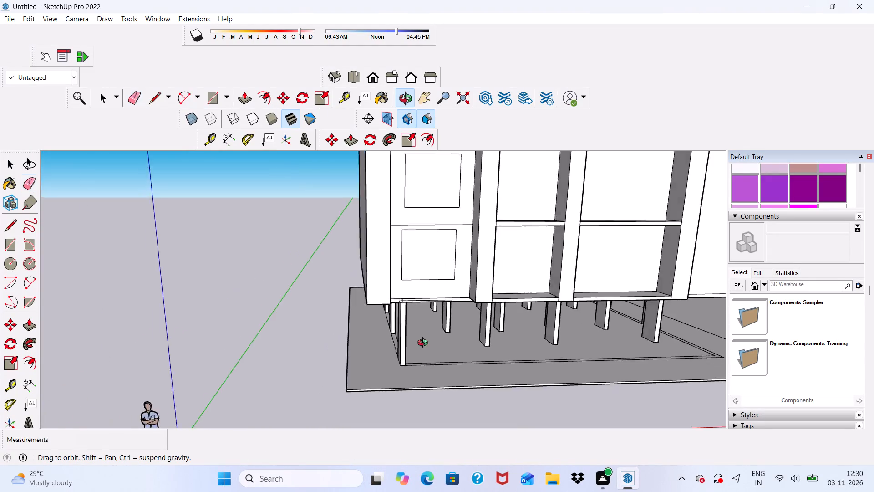
pyautogui.moveTo(425, 344); pyautogui.dragTo(423, 364, button='middle')
pyautogui.scroll(6, 425, 300)
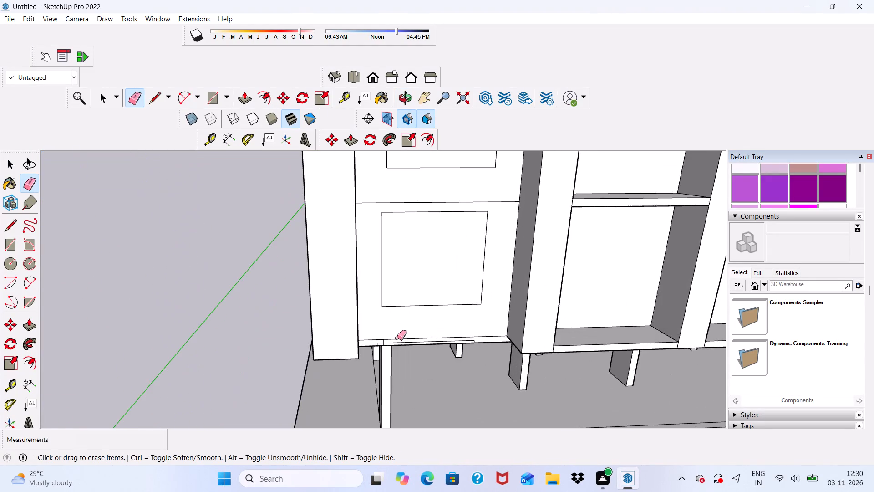
pyautogui.scroll(10, 397, 338)
pyautogui.moveTo(395, 339); pyautogui.dragTo(354, 350)
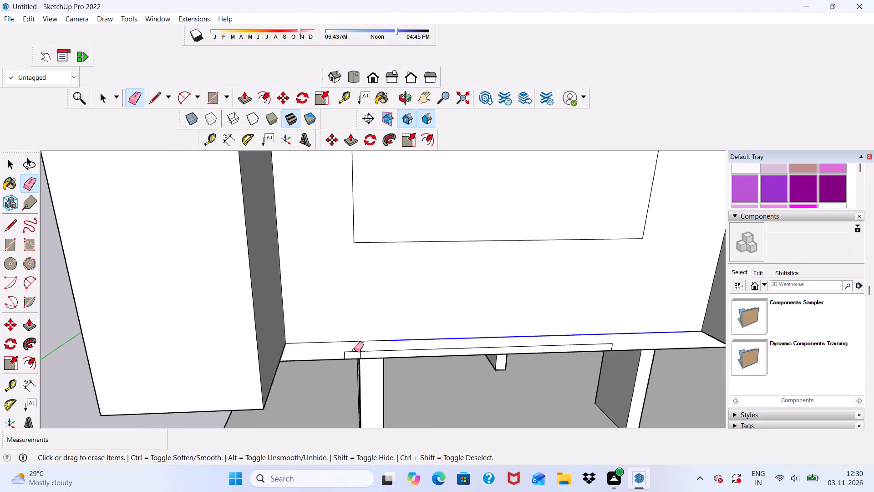
pyautogui.moveTo(354, 350); pyautogui.dragTo(340, 347)
# Erase the rest of that base edge and the leftover window-rectangle edges on the slab band, including the small remaining stubs.
pyautogui.scroll(-9, 385, 343)
pyautogui.moveTo(455, 317); pyautogui.dragTo(422, 246, button='middle')
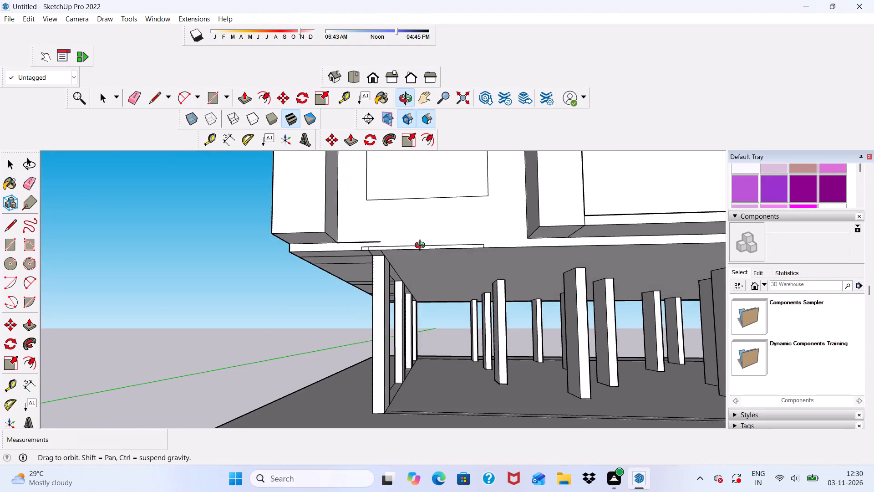
pyautogui.moveTo(422, 246); pyautogui.dragTo(442, 249, button='middle')
pyautogui.scroll(11, 367, 257)
pyautogui.moveTo(407, 233); pyautogui.dragTo(407, 239)
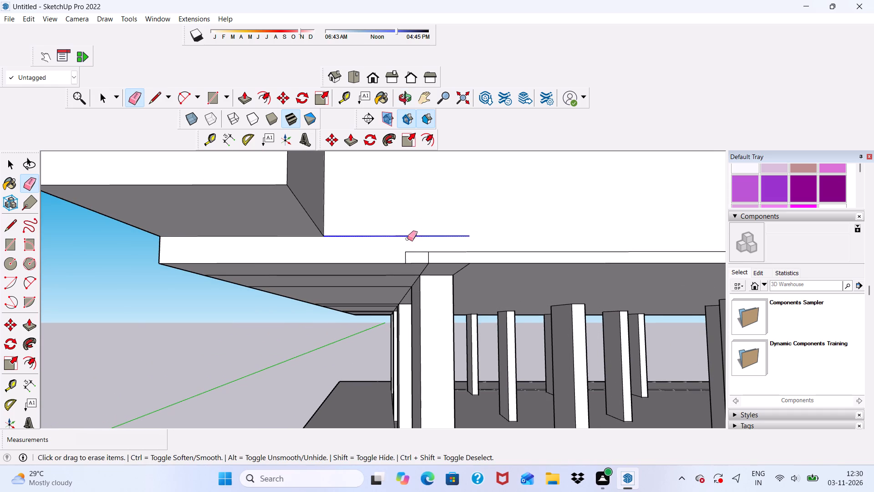
pyautogui.moveTo(407, 239); pyautogui.dragTo(484, 251)
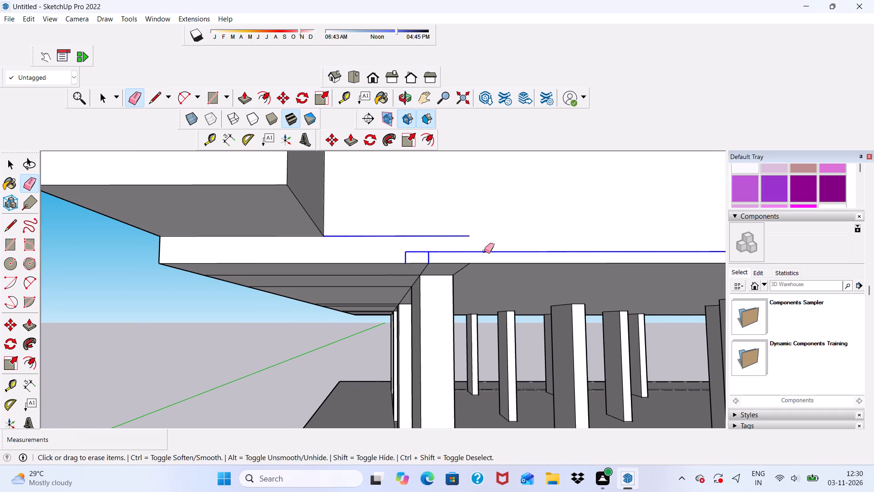
pyautogui.moveTo(484, 251); pyautogui.dragTo(491, 250)
pyautogui.scroll(-11, 487, 237)
pyautogui.scroll(6, 587, 248)
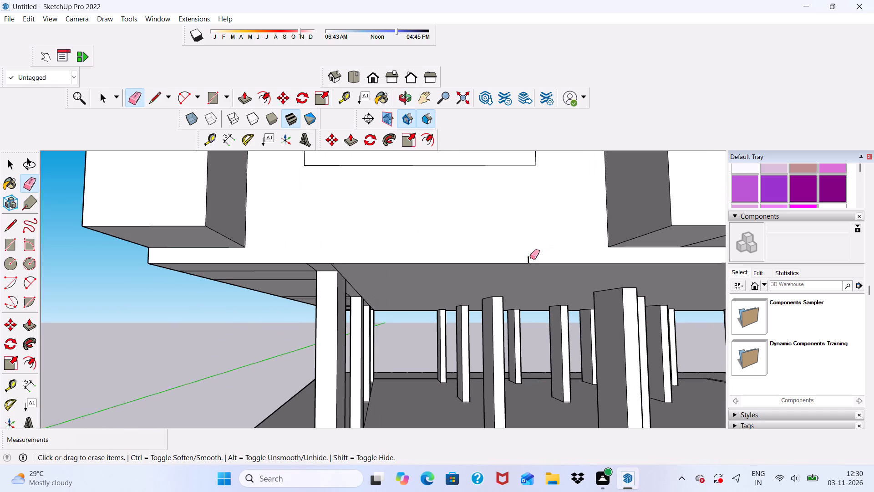
pyautogui.click(527, 257)
pyautogui.scroll(-5, 515, 240)
pyautogui.scroll(10, 536, 252)
pyautogui.moveTo(516, 252); pyautogui.dragTo(521, 256)
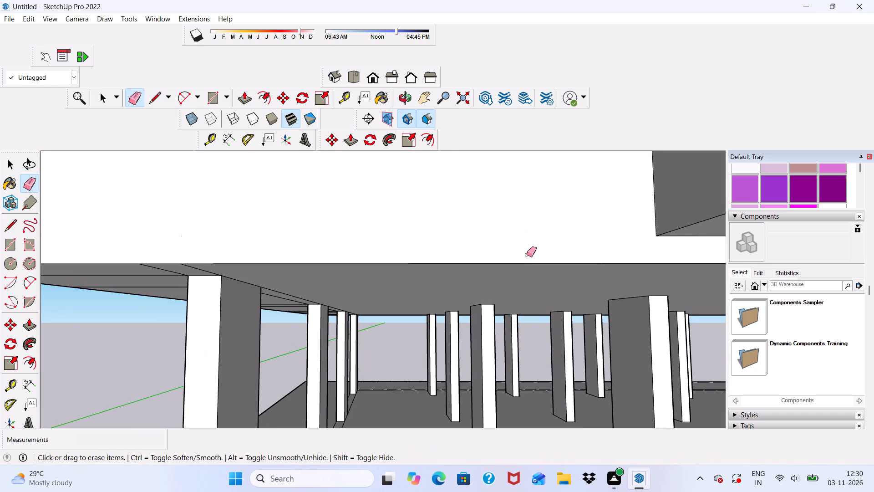
# Erase the stray edges on the slab's underside around the front corner column.
pyautogui.scroll(-11, 531, 230)
pyautogui.moveTo(460, 272); pyautogui.dragTo(525, 245, button='middle')
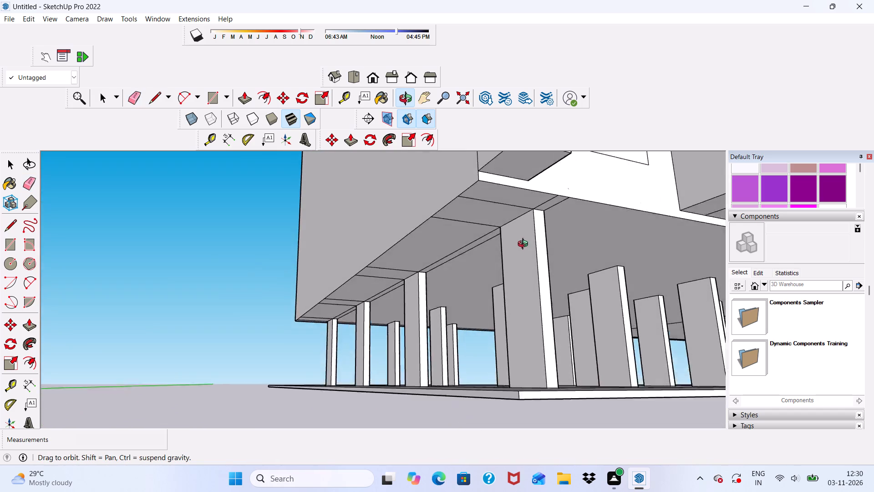
pyautogui.moveTo(525, 245); pyautogui.dragTo(523, 233, button='middle')
pyautogui.scroll(8, 508, 195)
pyautogui.moveTo(547, 165); pyautogui.dragTo(587, 167)
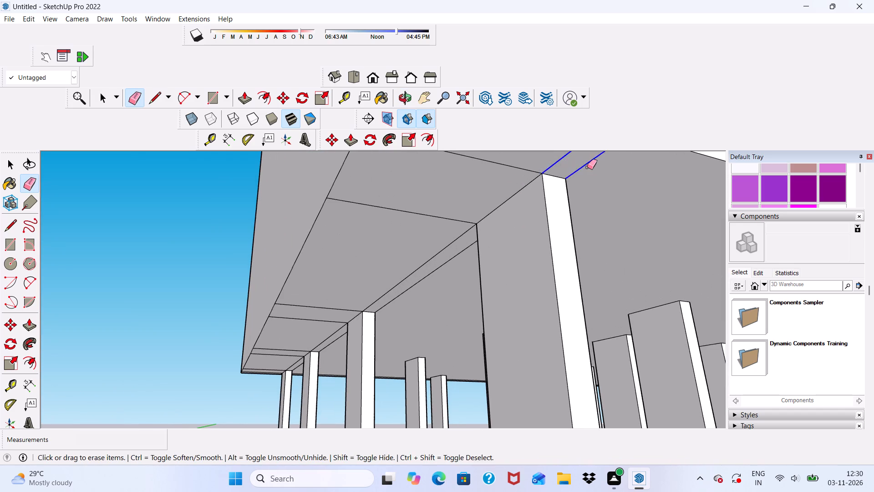
pyautogui.moveTo(587, 167); pyautogui.dragTo(592, 168)
pyautogui.moveTo(489, 156); pyautogui.dragTo(444, 231)
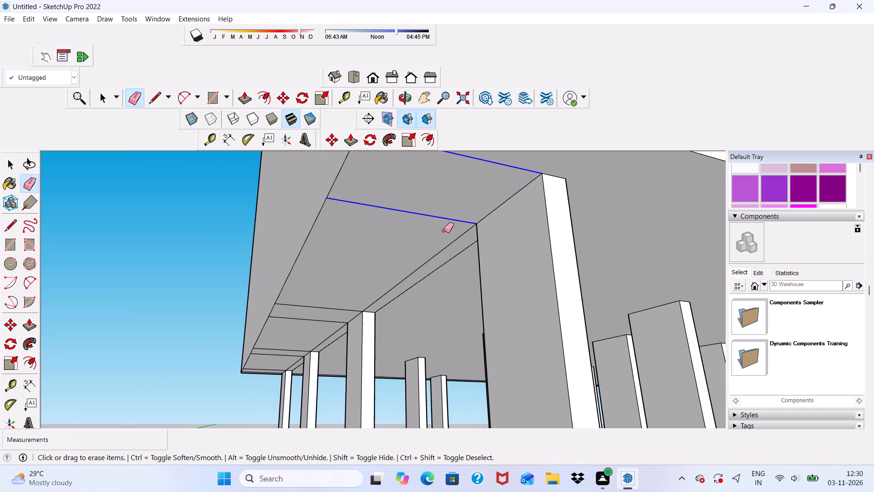
pyautogui.moveTo(444, 231); pyautogui.dragTo(432, 254)
pyautogui.click(430, 257)
pyautogui.moveTo(428, 256); pyautogui.dragTo(439, 266)
# Erase the dividing edges on the slab's underside around the remaining columns along the building's side.
pyautogui.scroll(-7, 446, 251)
pyautogui.moveTo(427, 287); pyautogui.dragTo(433, 287, button='middle')
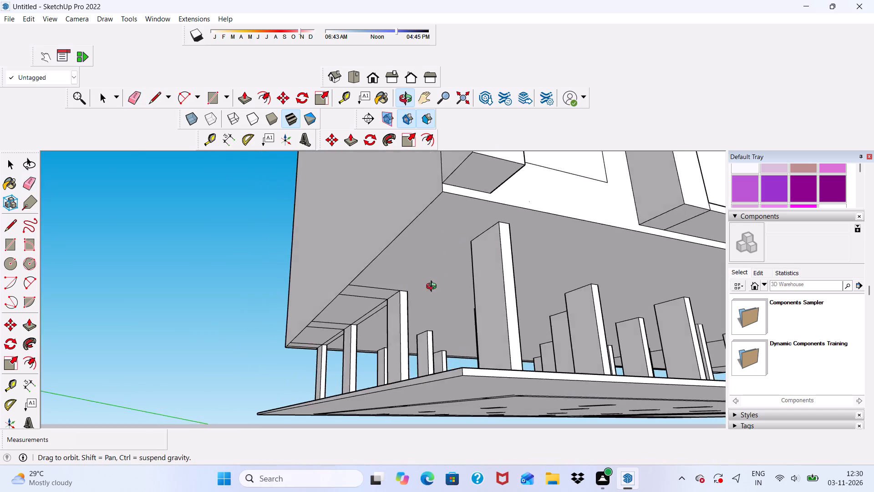
pyautogui.moveTo(433, 287); pyautogui.dragTo(540, 260, button='middle')
pyautogui.scroll(6, 477, 270)
pyautogui.moveTo(471, 270); pyautogui.dragTo(409, 321)
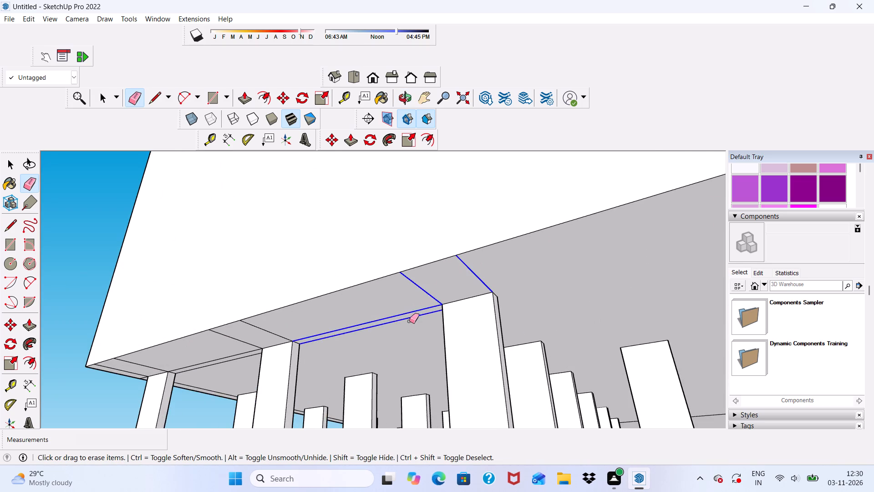
pyautogui.moveTo(409, 321); pyautogui.dragTo(409, 324)
pyautogui.scroll(-6, 408, 307)
pyautogui.scroll(7, 365, 308)
pyautogui.scroll(5, 316, 323)
pyautogui.moveTo(282, 335); pyautogui.dragTo(223, 390)
pyautogui.moveTo(287, 342); pyautogui.dragTo(315, 339)
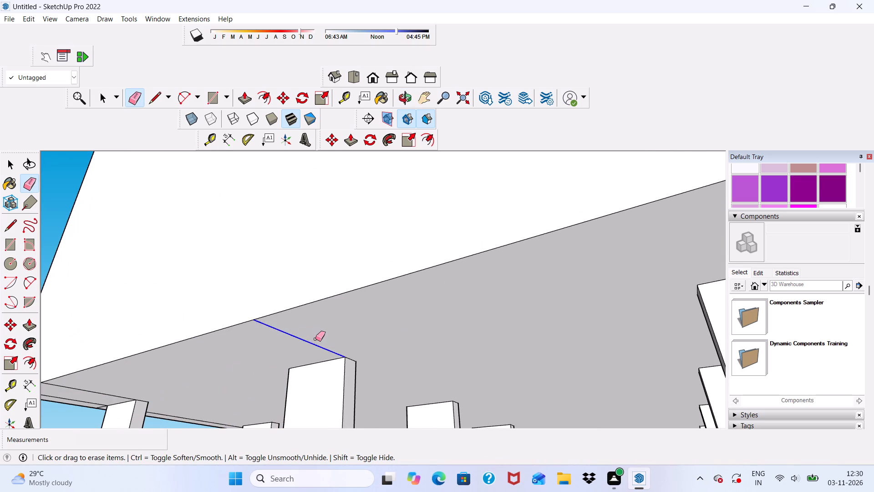
pyautogui.moveTo(315, 339); pyautogui.dragTo(321, 343)
# Erase the stray edges on the slab's underside around the rear corner column and along the adjoining column row.
pyautogui.scroll(-13, 338, 317)
pyautogui.moveTo(404, 276); pyautogui.dragTo(616, 245, button='middle')
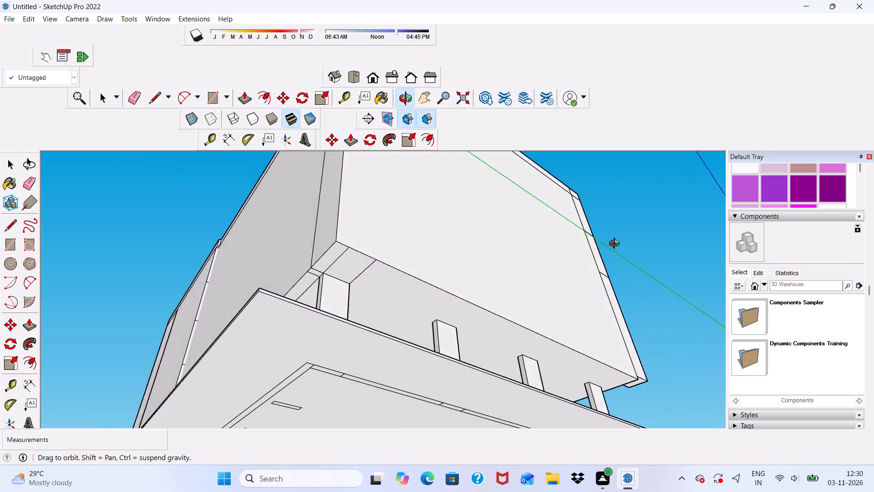
pyautogui.moveTo(616, 245); pyautogui.dragTo(648, 269, button='middle')
pyautogui.scroll(5, 399, 299)
pyautogui.scroll(3, 320, 264)
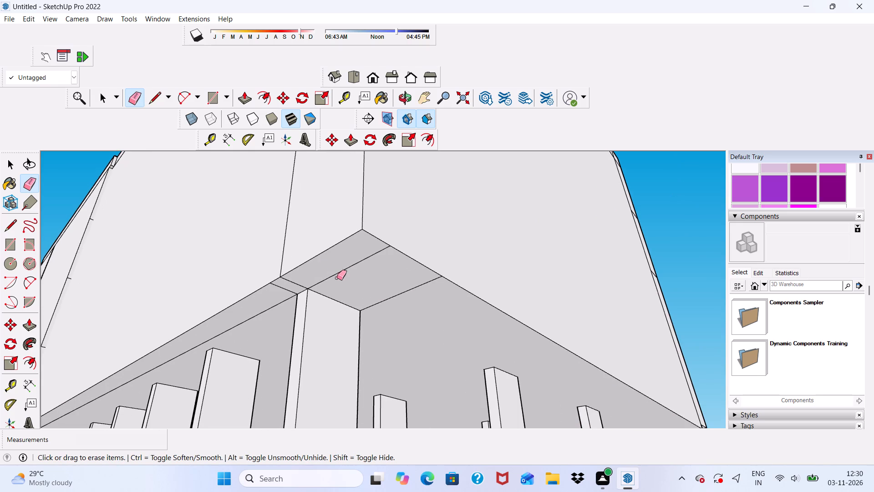
pyautogui.moveTo(341, 276); pyautogui.dragTo(401, 307)
pyautogui.click(343, 273)
pyautogui.moveTo(342, 265); pyautogui.dragTo(344, 266)
pyautogui.moveTo(344, 266); pyautogui.dragTo(346, 272)
pyautogui.moveTo(298, 277); pyautogui.dragTo(280, 306)
# Erase the surplus outline edges on the slab's underside near the rear junction of the two blocks.
pyautogui.scroll(-12, 331, 265)
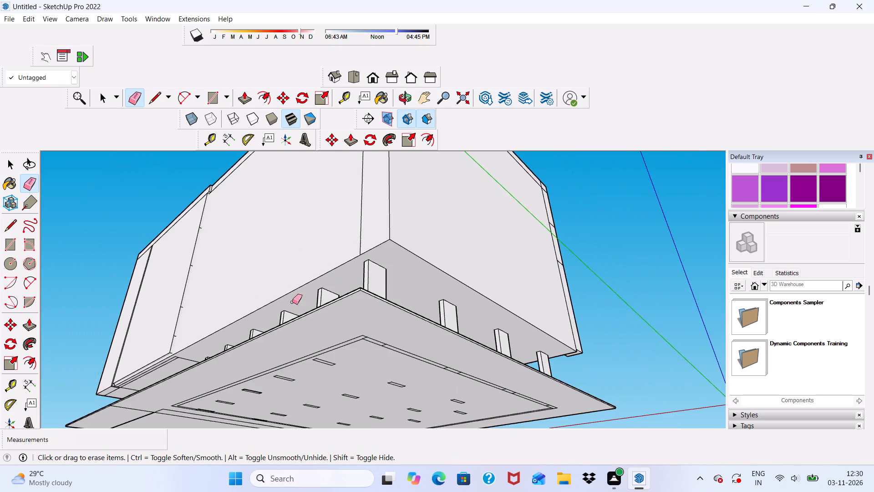
pyautogui.scroll(2, 238, 302)
pyautogui.moveTo(223, 328); pyautogui.dragTo(360, 308, button='middle')
pyautogui.scroll(6, 232, 286)
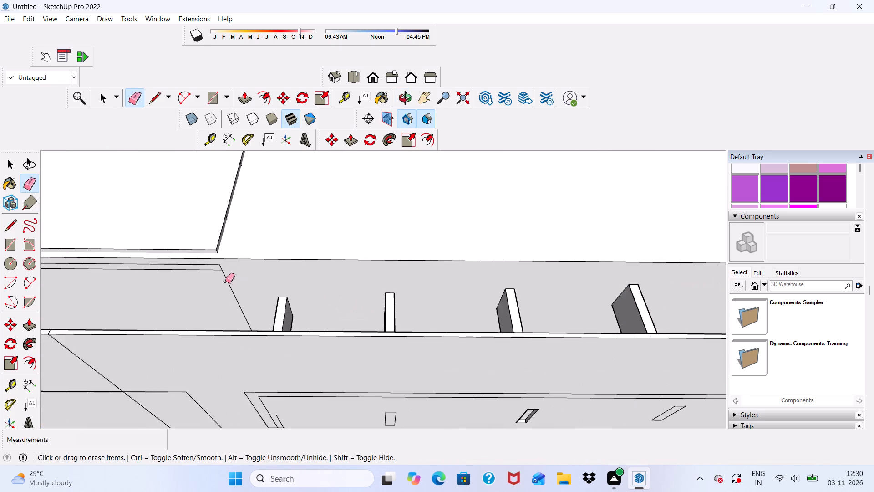
pyautogui.scroll(5, 225, 281)
pyautogui.scroll(-1, 220, 274)
pyautogui.scroll(5, 209, 258)
pyautogui.moveTo(207, 254); pyautogui.dragTo(232, 276)
pyautogui.click(236, 270)
pyautogui.moveTo(228, 262); pyautogui.dragTo(227, 276)
pyautogui.scroll(-14, 233, 256)
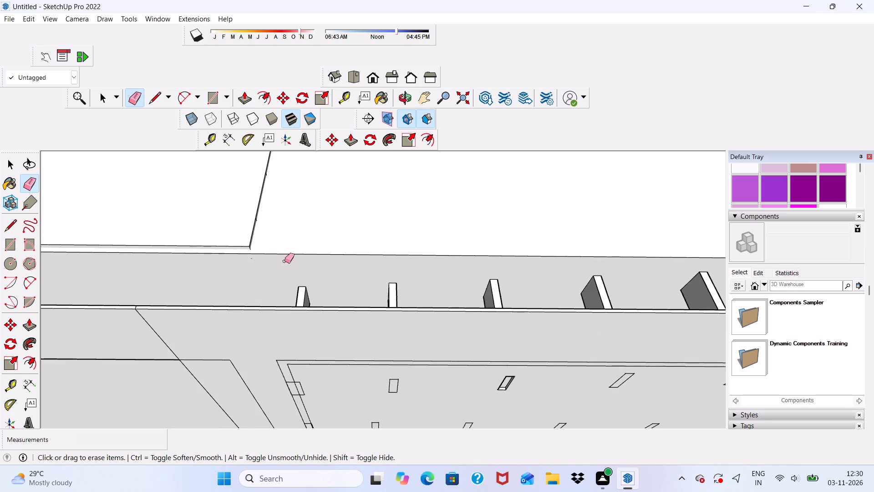
# Push/Pull the large rear wall panel below the adjoining block's roof band inward.
pyautogui.moveTo(286, 262); pyautogui.dragTo(252, 336, button='middle')
pyautogui.scroll(5, 216, 324)
pyautogui.press('space')
pyautogui.click(191, 302)
pyautogui.scroll(-3, 211, 299)
pyautogui.moveTo(227, 299); pyautogui.dragTo(152, 329, button='middle')
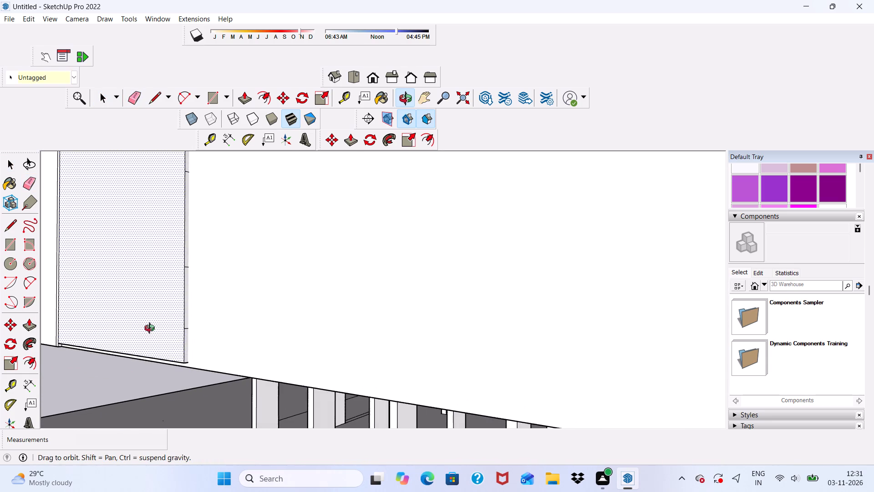
pyautogui.moveTo(152, 329); pyautogui.dragTo(151, 329, button='middle')
pyautogui.scroll(-5, 137, 260)
pyautogui.moveTo(208, 284); pyautogui.dragTo(342, 419, button='middle')
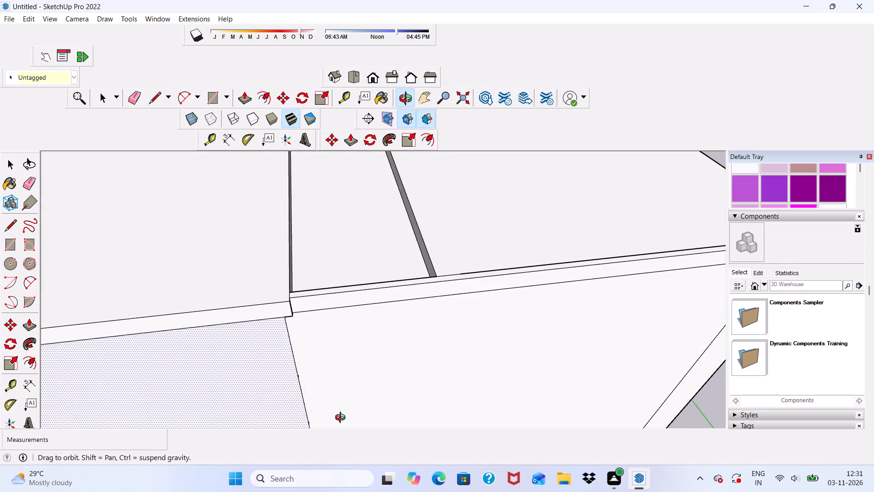
pyautogui.moveTo(342, 419); pyautogui.dragTo(275, 410, button='middle')
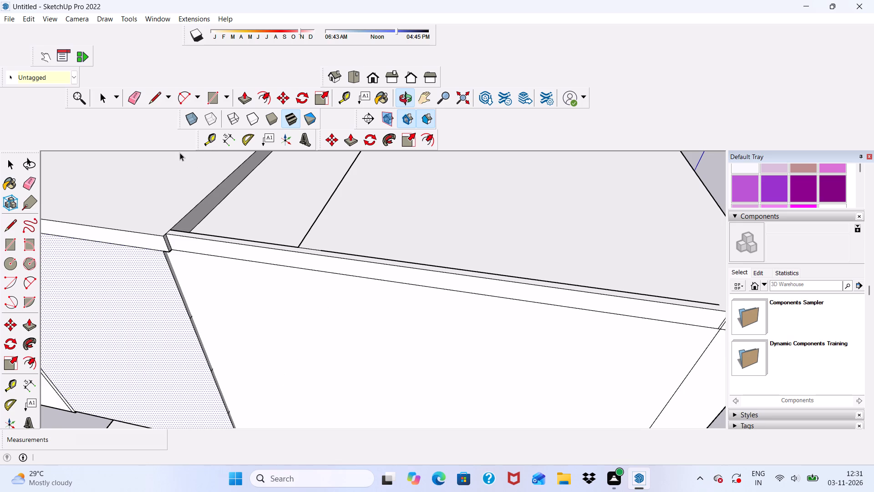
pyautogui.click(248, 99)
pyautogui.scroll(1, 158, 328)
pyautogui.click(158, 321)
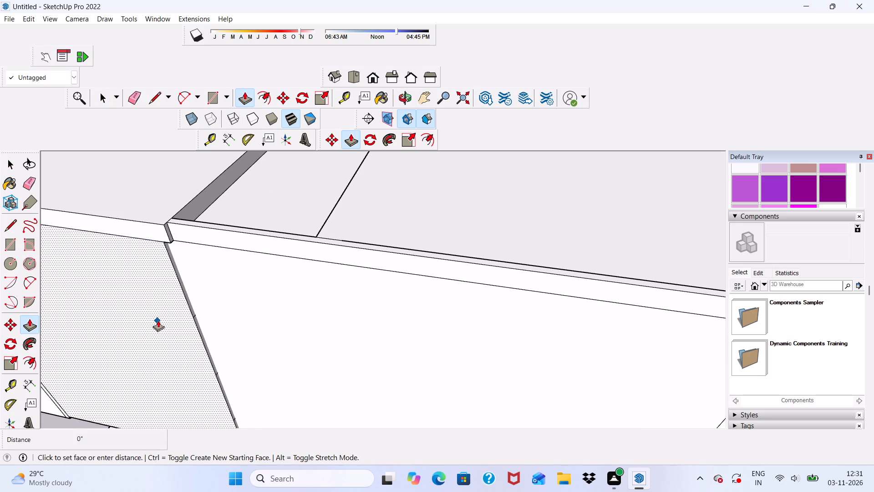
pyautogui.click(168, 319)
# Push the same rear wall panel about 5' 8" deeper, between the rear pier and the neighbouring block.
pyautogui.scroll(-6, 168, 319)
pyautogui.moveTo(204, 313); pyautogui.dragTo(269, 277, button='middle')
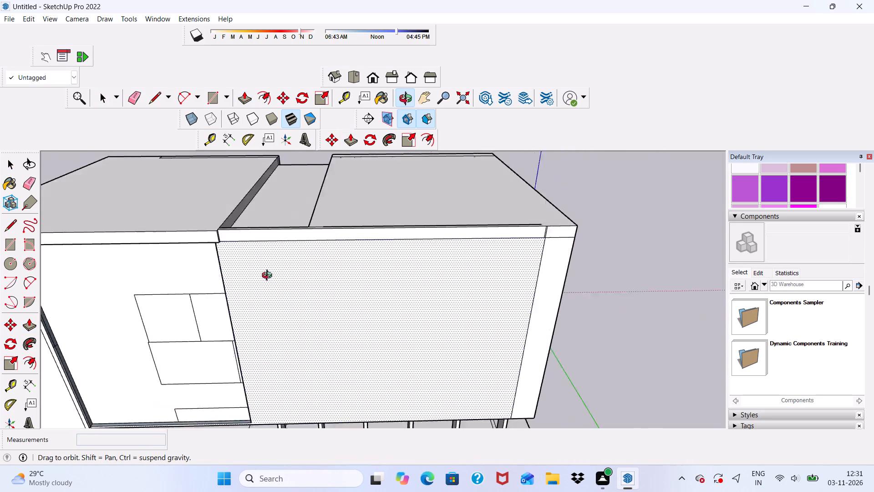
pyautogui.moveTo(269, 277); pyautogui.dragTo(360, 209, button='middle')
pyautogui.moveTo(283, 278); pyautogui.dragTo(270, 285)
pyautogui.moveTo(261, 291); pyautogui.dragTo(201, 348)
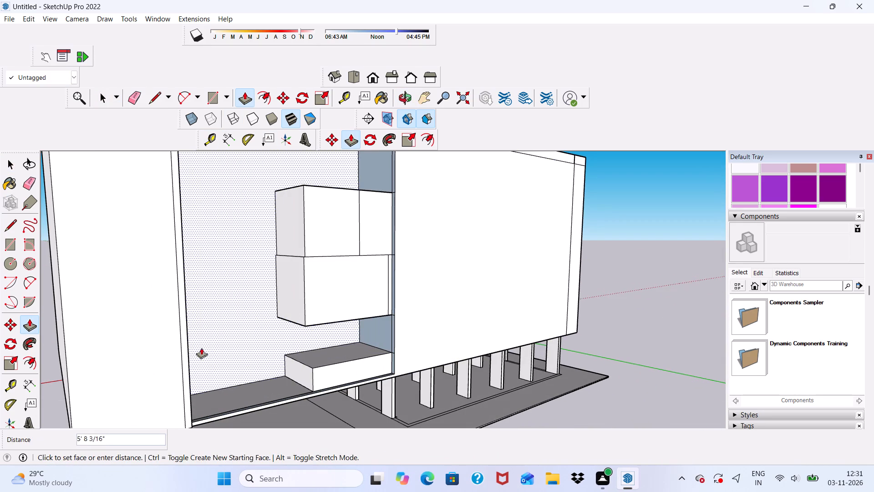
pyautogui.moveTo(201, 348); pyautogui.dragTo(201, 351)
pyautogui.press('space')
pyautogui.press('space')
# Erase the edges of the upper box protruding inside the new rear recess.
pyautogui.scroll(-3, 300, 242)
pyautogui.scroll(1, 293, 265)
pyautogui.moveTo(297, 265); pyautogui.dragTo(336, 324, button='middle')
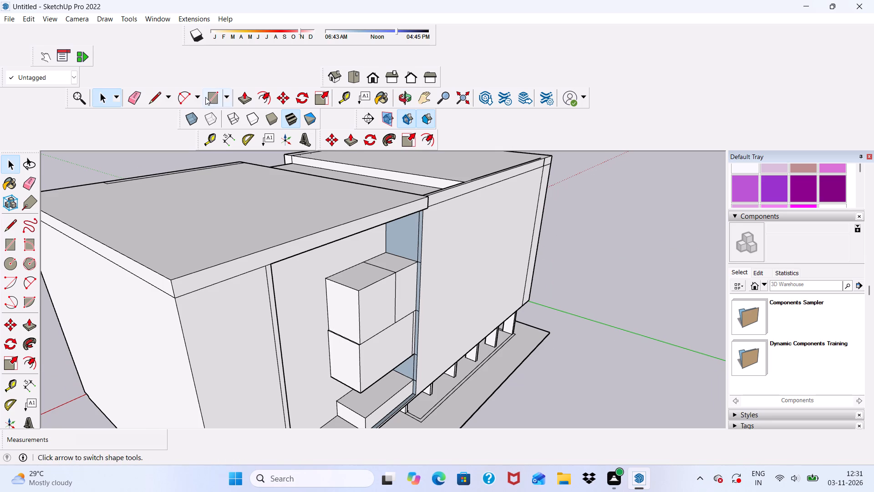
pyautogui.click(136, 97)
pyautogui.scroll(1, 332, 302)
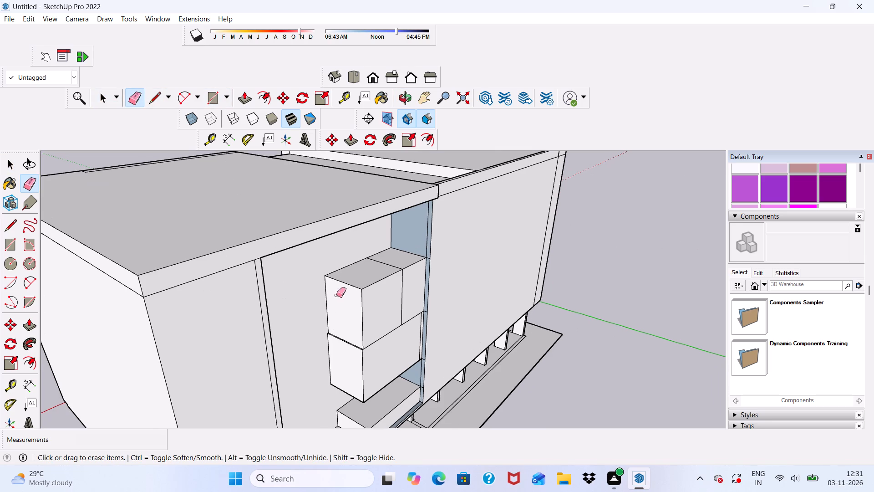
pyautogui.moveTo(345, 292); pyautogui.dragTo(366, 282)
pyautogui.moveTo(362, 268); pyautogui.dragTo(351, 266)
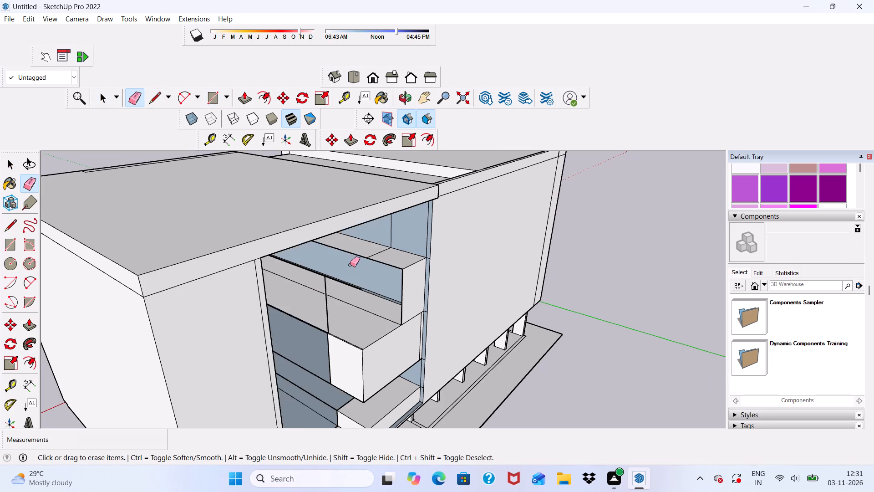
# Erase the front edges of the middle box protruding inside the rear recess.
pyautogui.scroll(-1, 350, 265)
pyautogui.moveTo(350, 265); pyautogui.dragTo(607, 256, button='middle')
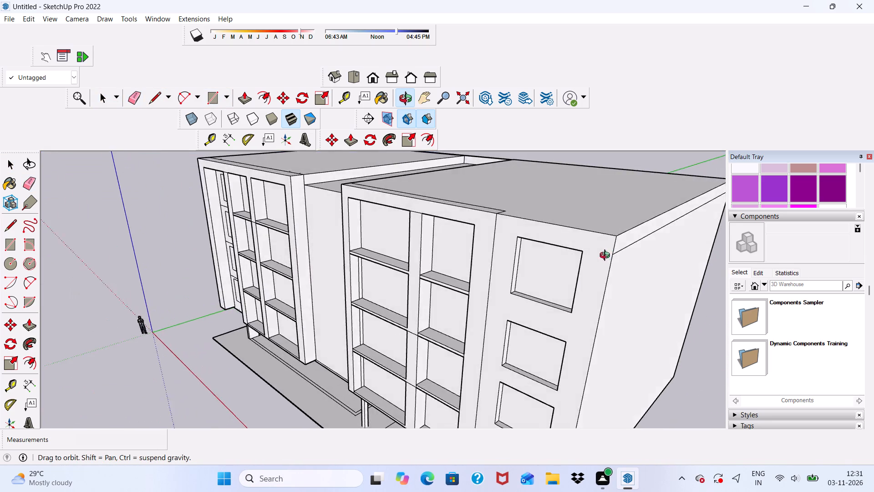
pyautogui.moveTo(607, 256); pyautogui.dragTo(366, 304, button='middle')
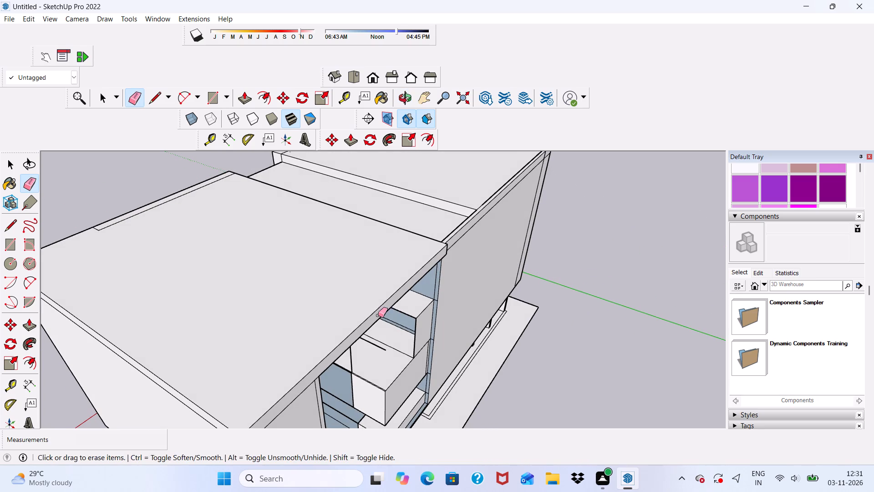
pyautogui.moveTo(383, 325); pyautogui.dragTo(356, 263, button='middle')
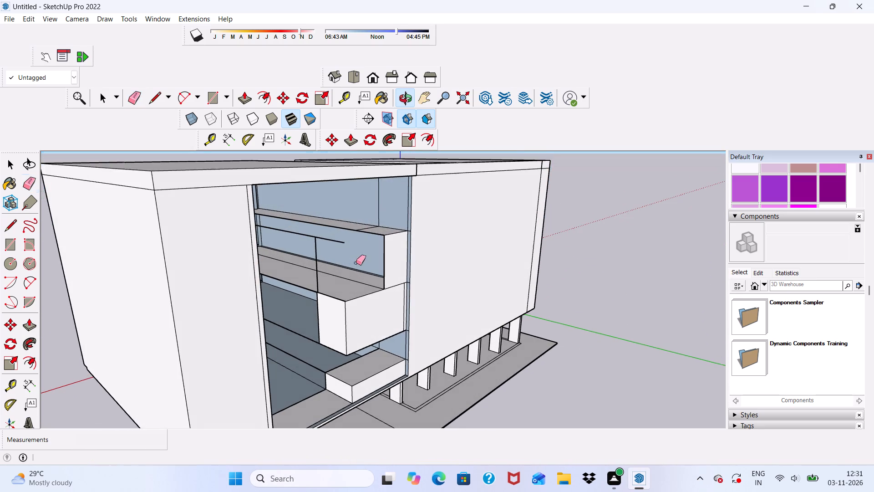
pyautogui.scroll(1, 377, 373)
pyautogui.scroll(4, 378, 302)
pyautogui.moveTo(358, 281); pyautogui.dragTo(354, 287)
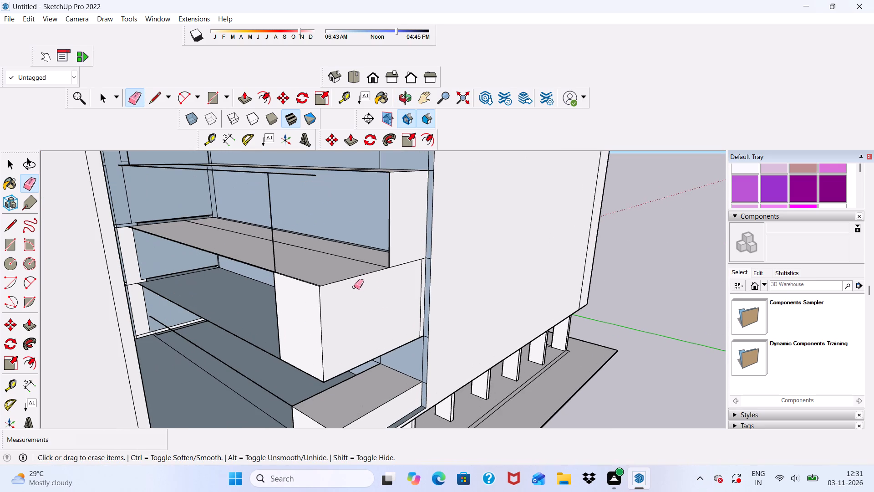
pyautogui.moveTo(354, 287); pyautogui.dragTo(292, 404)
# Erase the short edges crossing the narrow vertical strip where the rear recess meets the neighbouring block.
pyautogui.scroll(-6, 297, 335)
pyautogui.moveTo(288, 355); pyautogui.dragTo(366, 351, button='middle')
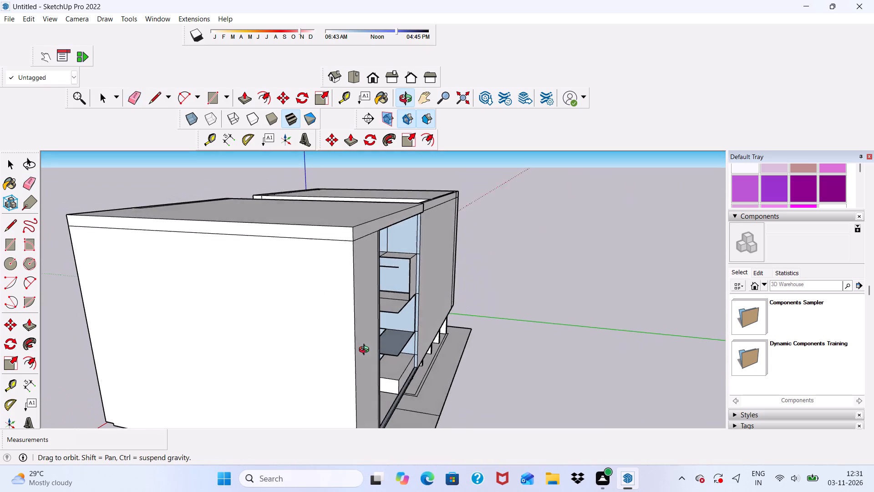
pyautogui.moveTo(366, 351); pyautogui.dragTo(337, 355, button='middle')
pyautogui.scroll(12, 299, 265)
pyautogui.scroll(-2, 394, 230)
pyautogui.moveTo(396, 226); pyautogui.dragTo(384, 195, button='middle')
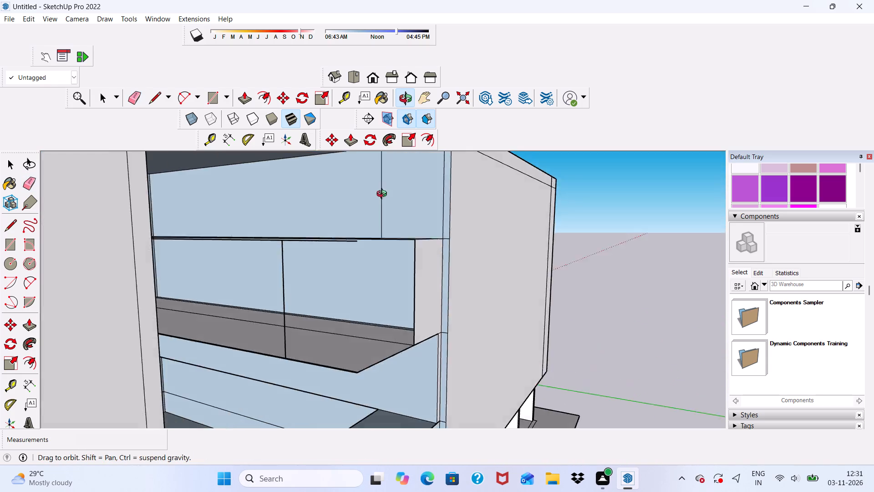
pyautogui.moveTo(384, 195); pyautogui.dragTo(320, 249, button='middle')
pyautogui.moveTo(373, 240); pyautogui.dragTo(379, 210, button='middle')
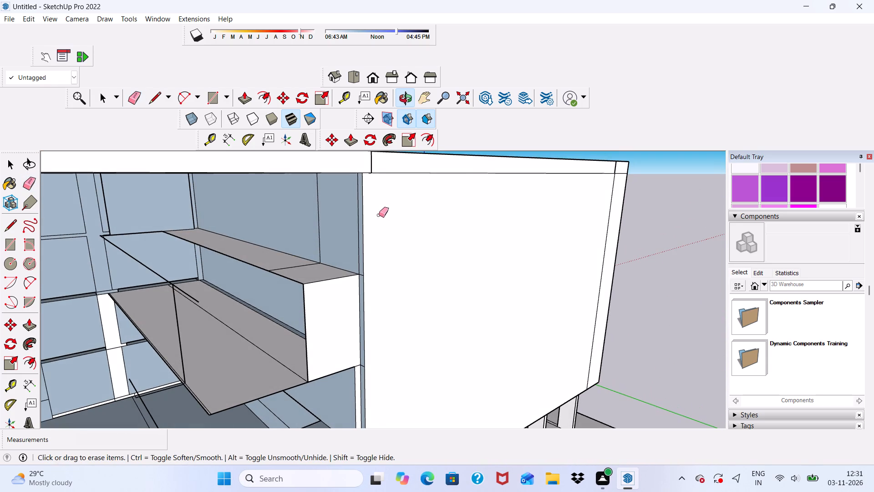
pyautogui.moveTo(350, 319); pyautogui.dragTo(389, 292, button='middle')
pyautogui.scroll(5, 407, 242)
pyautogui.scroll(-1, 426, 226)
pyautogui.scroll(4, 426, 226)
pyautogui.moveTo(427, 227); pyautogui.dragTo(429, 231)
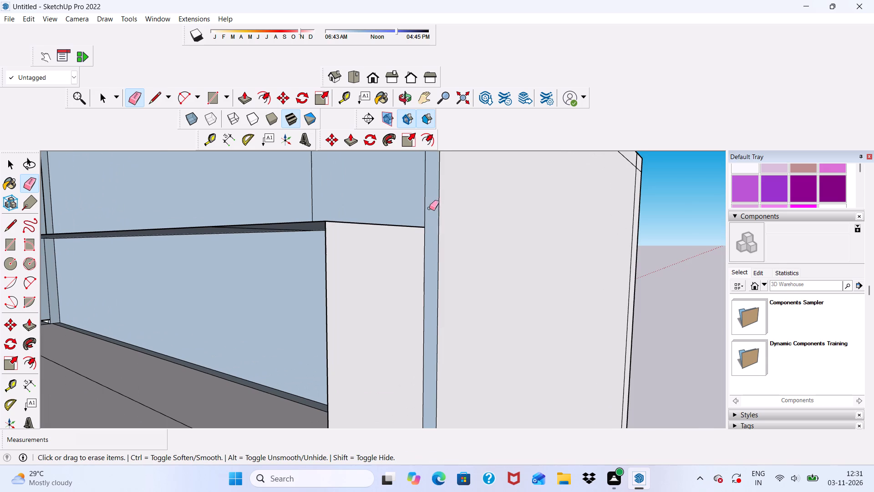
pyautogui.scroll(-6, 428, 208)
pyautogui.scroll(10, 422, 365)
pyautogui.moveTo(436, 324); pyautogui.dragTo(440, 338)
pyautogui.scroll(-3, 422, 318)
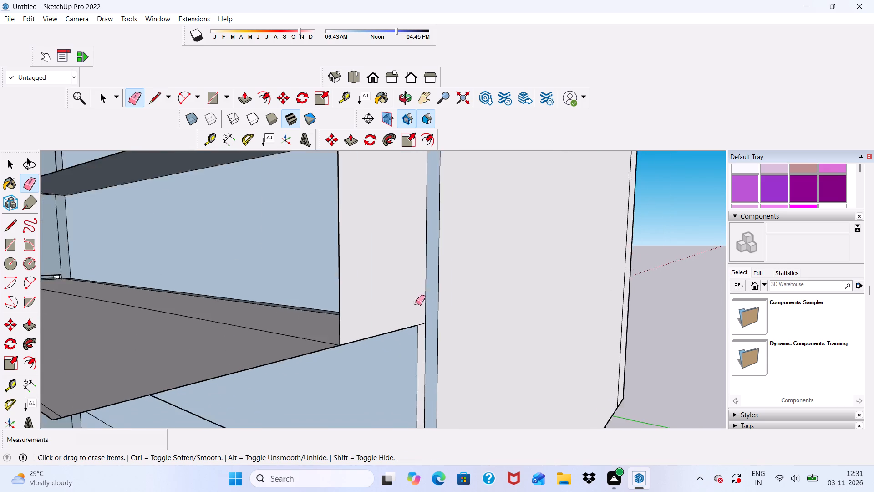
pyautogui.scroll(-15, 416, 303)
pyautogui.scroll(14, 444, 421)
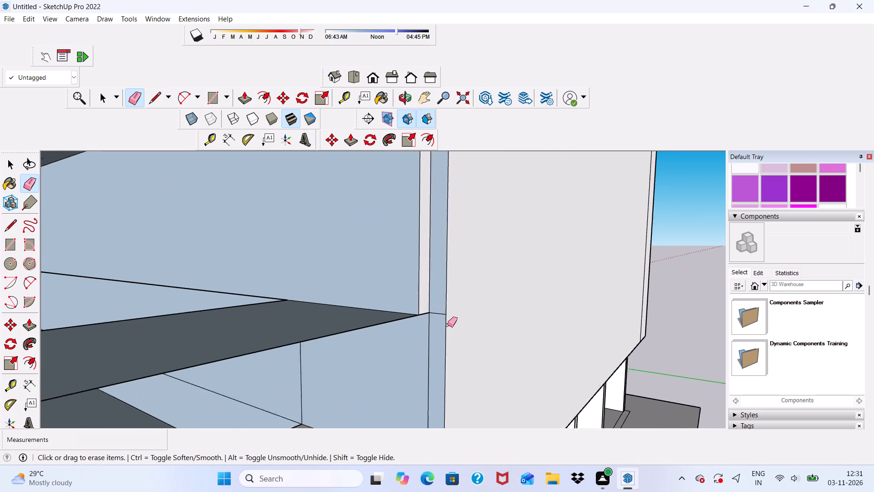
pyautogui.scroll(2, 447, 325)
pyautogui.moveTo(434, 308); pyautogui.dragTo(434, 334)
pyautogui.scroll(-12, 424, 306)
pyautogui.scroll(3, 436, 376)
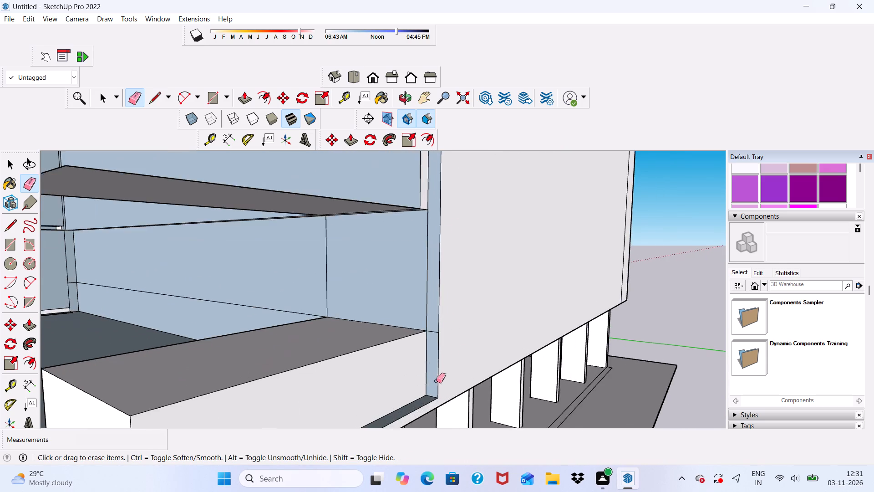
pyautogui.scroll(6, 436, 381)
pyautogui.moveTo(429, 322); pyautogui.dragTo(432, 331)
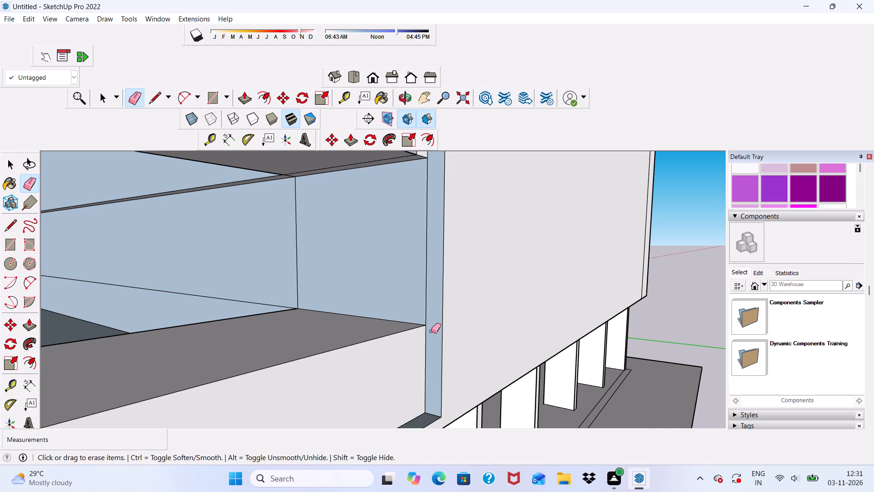
# Push/Pull the narrow vertical side strip about 43' 3" across the rear recess to the rear pier, closing the opening.
pyautogui.press('space')
pyautogui.click(429, 331)
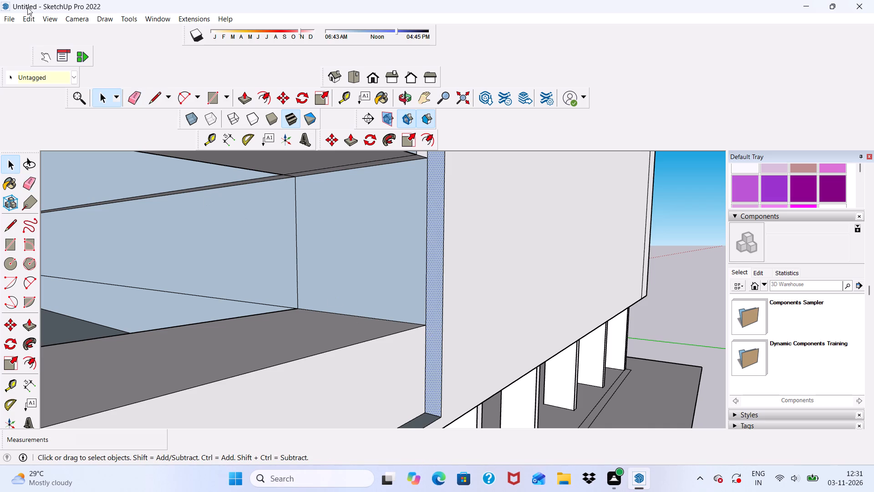
pyautogui.click(243, 96)
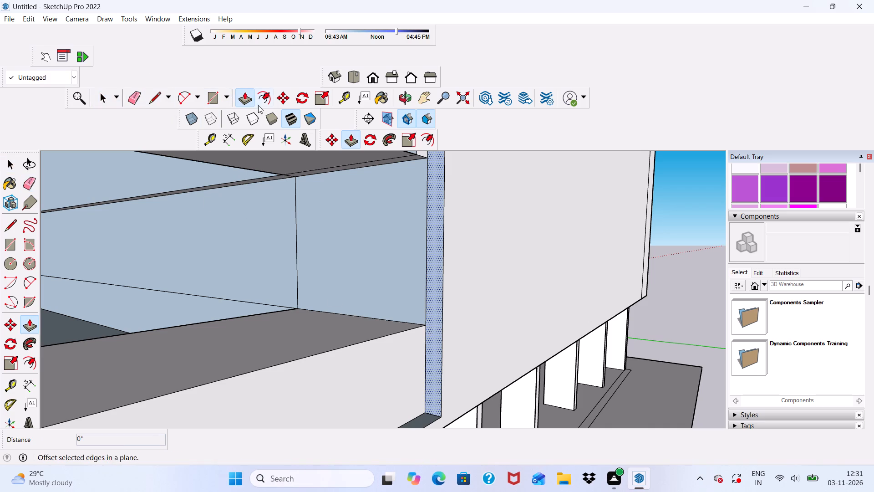
pyautogui.click(436, 311)
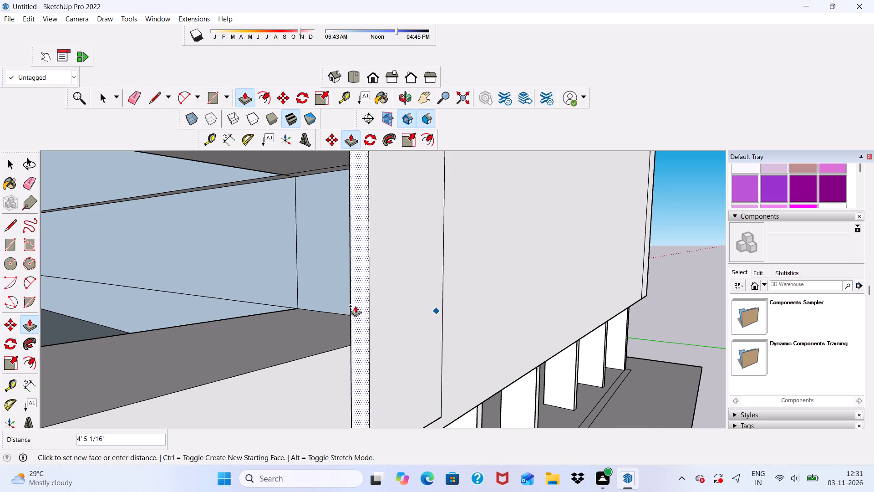
pyautogui.scroll(-20, 354, 307)
pyautogui.scroll(-2, 354, 307)
pyautogui.scroll(3, 239, 324)
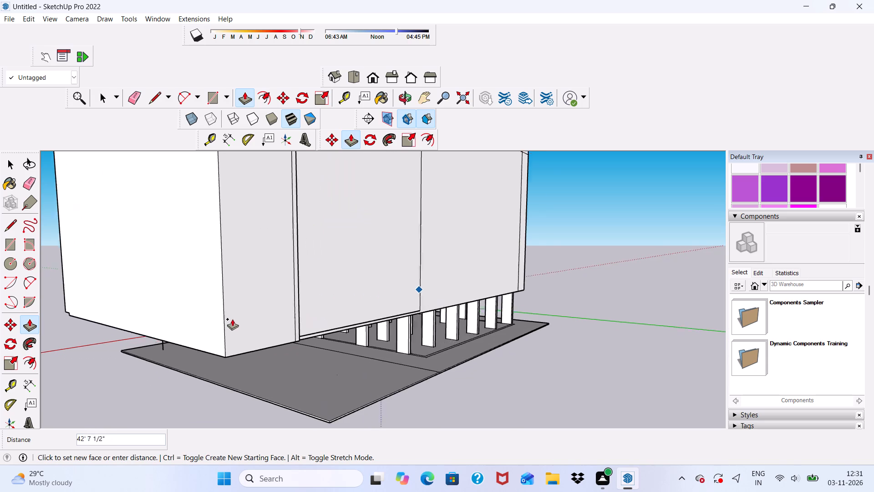
pyautogui.scroll(3, 232, 319)
pyautogui.click(226, 310)
# Push/Pull the new infill wall panel outward 5 5/16", flush with the rear pier's face.
pyautogui.scroll(6, 262, 302)
pyautogui.moveTo(266, 300); pyautogui.dragTo(263, 350, button='middle')
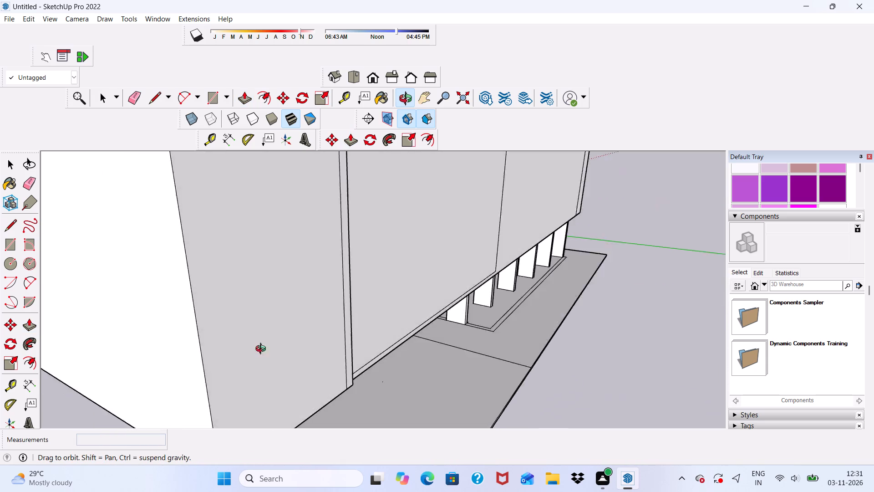
pyautogui.moveTo(263, 350); pyautogui.dragTo(5, 313, button='middle')
pyautogui.scroll(4, 338, 324)
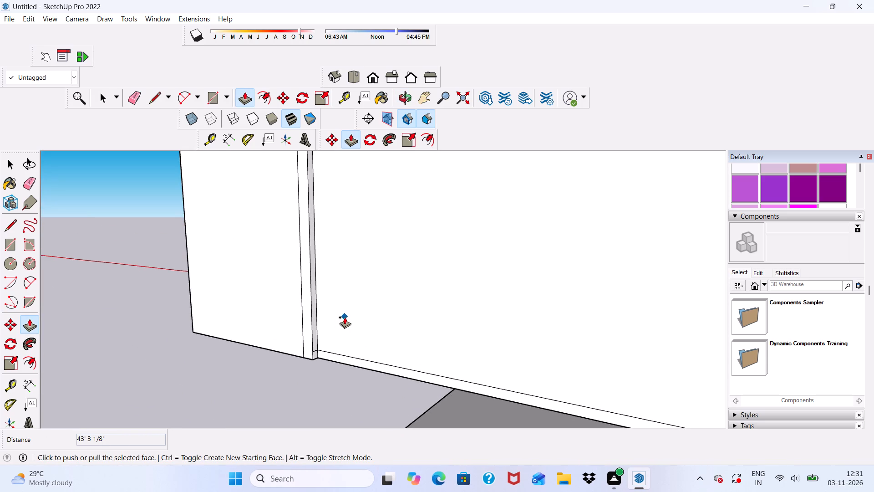
pyautogui.click(345, 316)
pyautogui.press('space')
pyautogui.click(348, 315)
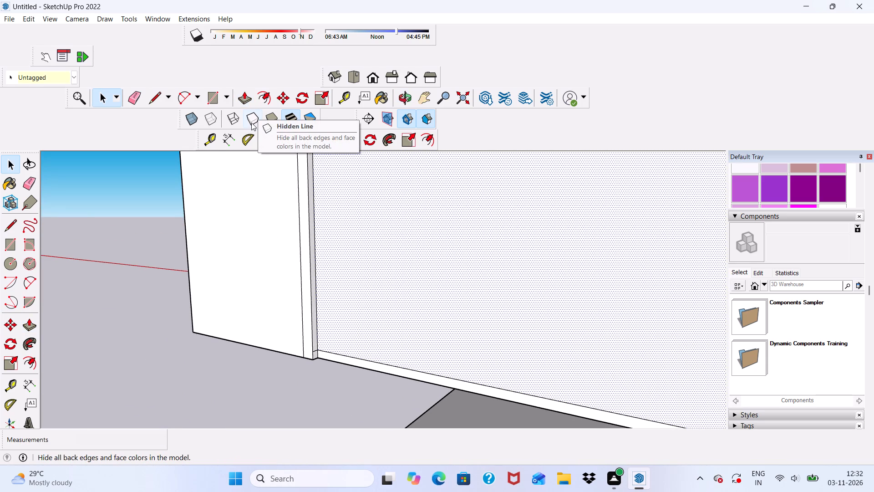
pyautogui.scroll(1, 267, 135)
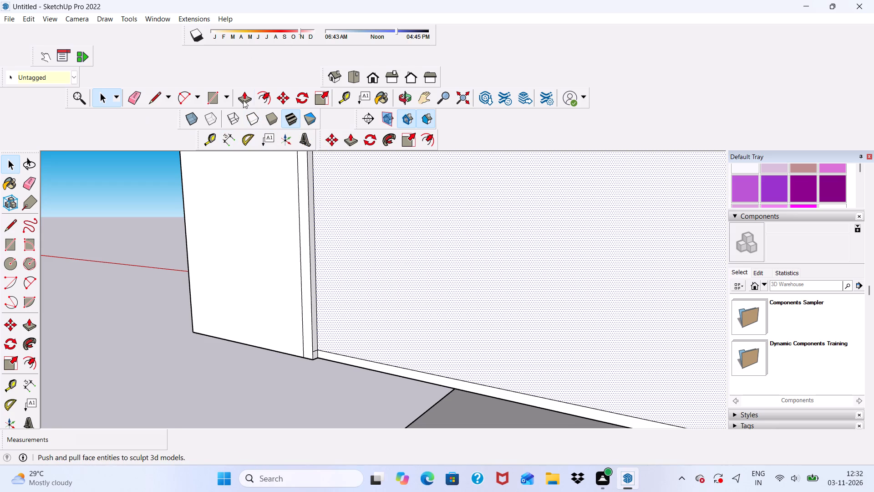
pyautogui.click(243, 100)
pyautogui.click(376, 266)
pyautogui.scroll(-4, 272, 220)
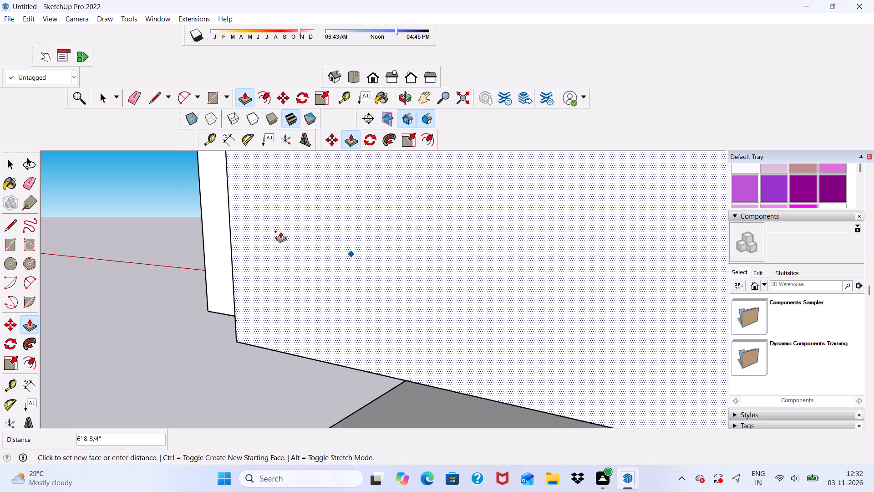
pyautogui.moveTo(287, 231); pyautogui.dragTo(459, 222, button='middle')
pyautogui.click(335, 239)
# Push/Pull the neighbouring block's large rear wall outward 5 5/16", flush with the infill panel.
pyautogui.scroll(-5, 294, 223)
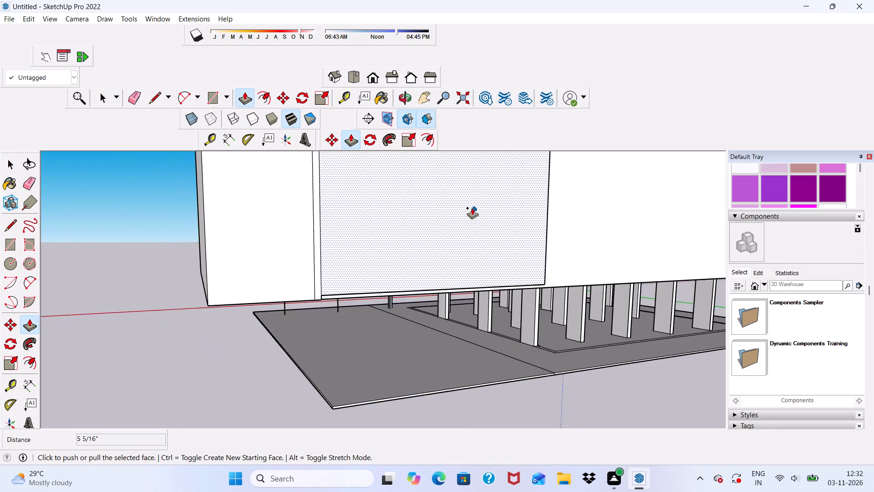
pyautogui.scroll(-6, 472, 208)
pyautogui.moveTo(482, 237); pyautogui.dragTo(280, 328, button='middle')
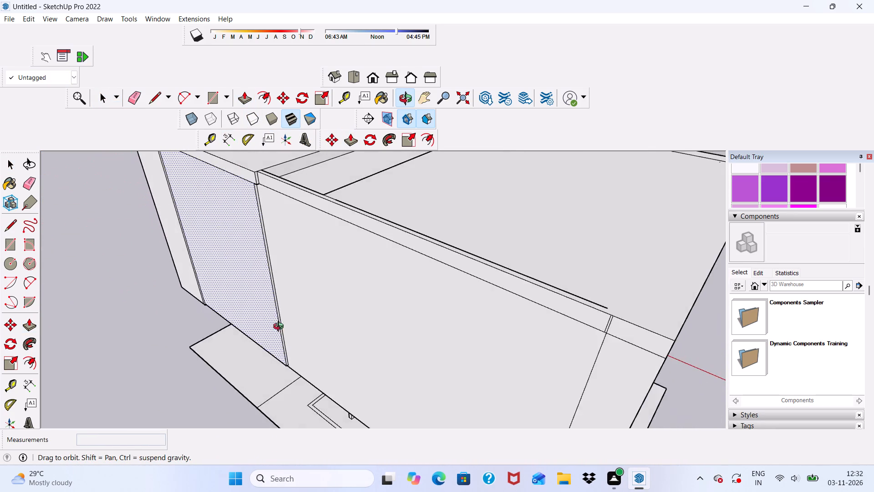
pyautogui.moveTo(280, 328); pyautogui.dragTo(276, 323, button='middle')
pyautogui.scroll(3, 310, 261)
pyautogui.press('space')
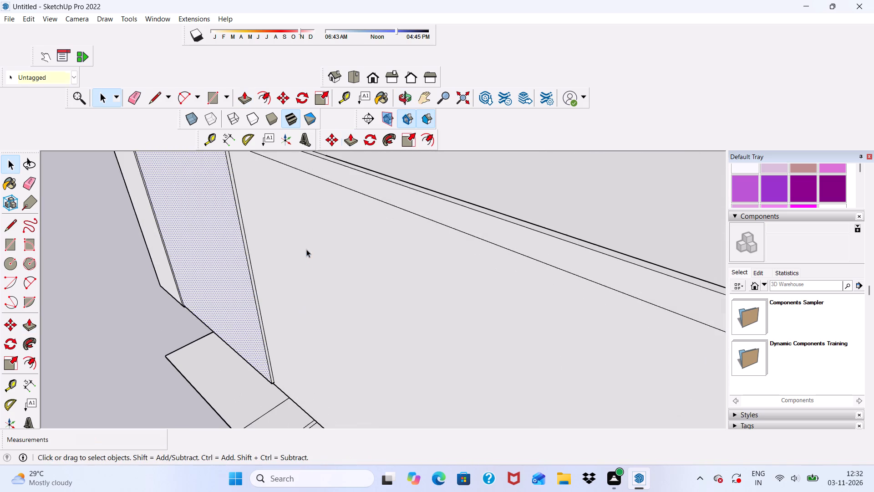
pyautogui.click(306, 248)
pyautogui.click(240, 98)
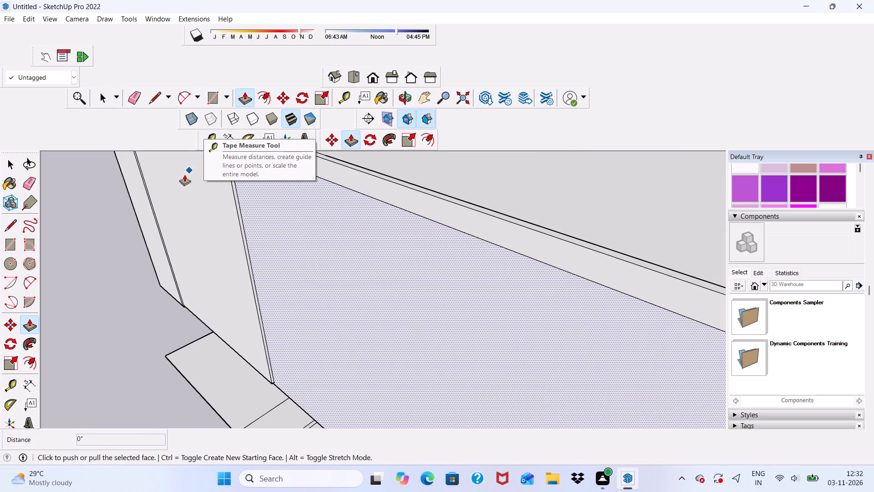
pyautogui.click(248, 92)
pyautogui.click(277, 189)
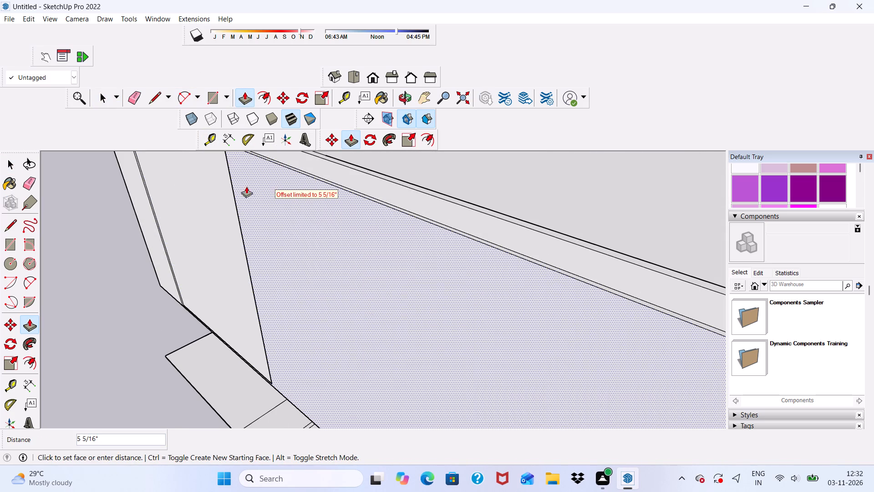
pyautogui.click(223, 178)
# Push/Pull the roof band face above the neighbouring block's rear wall outward 5 5/16", flush with the wall below.
pyautogui.scroll(-12, 230, 178)
pyautogui.moveTo(315, 243); pyautogui.dragTo(152, 261, button='middle')
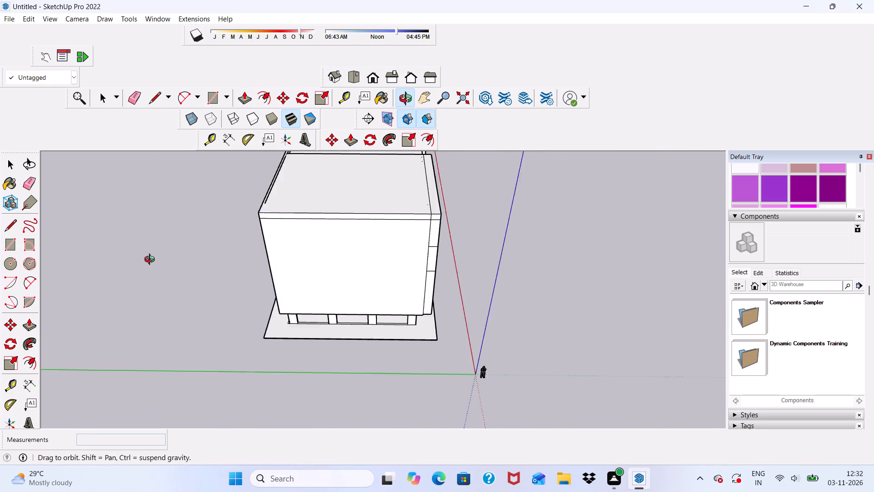
pyautogui.moveTo(152, 261); pyautogui.dragTo(314, 264, button='middle')
pyautogui.scroll(11, 350, 241)
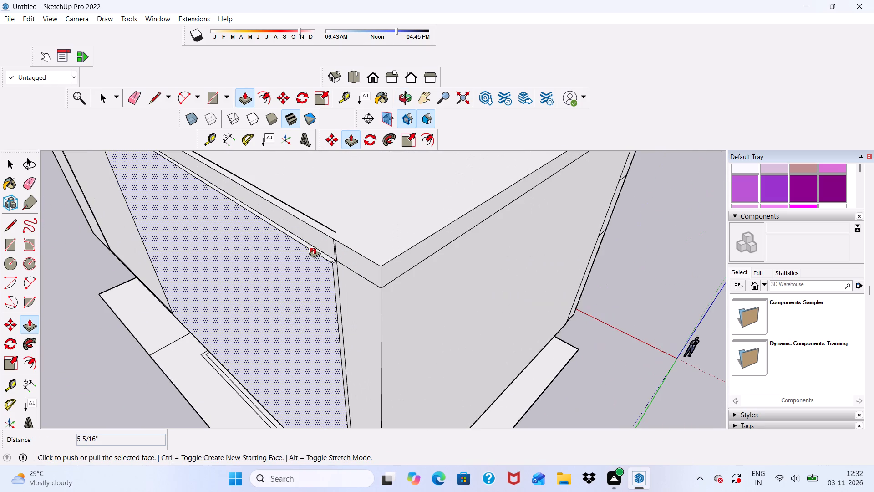
pyautogui.scroll(1, 314, 247)
pyautogui.scroll(-1, 90, 188)
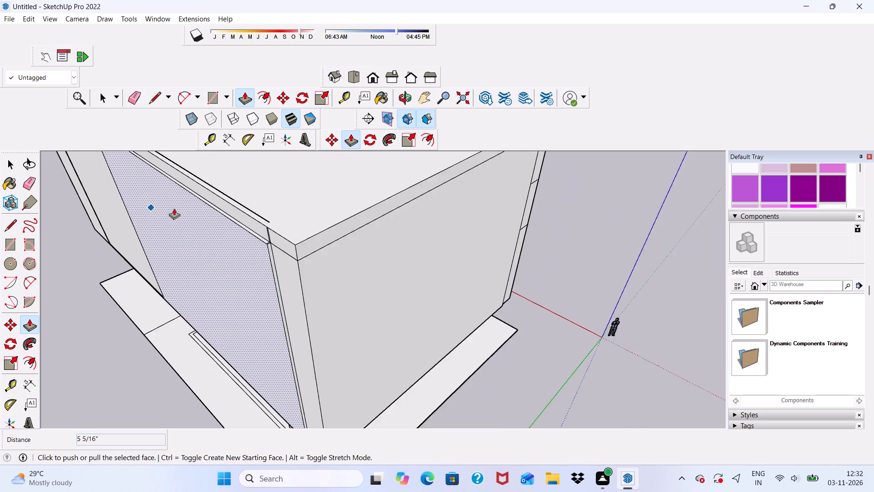
pyautogui.scroll(-2, 174, 208)
pyautogui.moveTo(199, 209); pyautogui.dragTo(257, 216, button='middle')
pyautogui.scroll(7, 271, 243)
pyautogui.press('space')
pyautogui.click(276, 236)
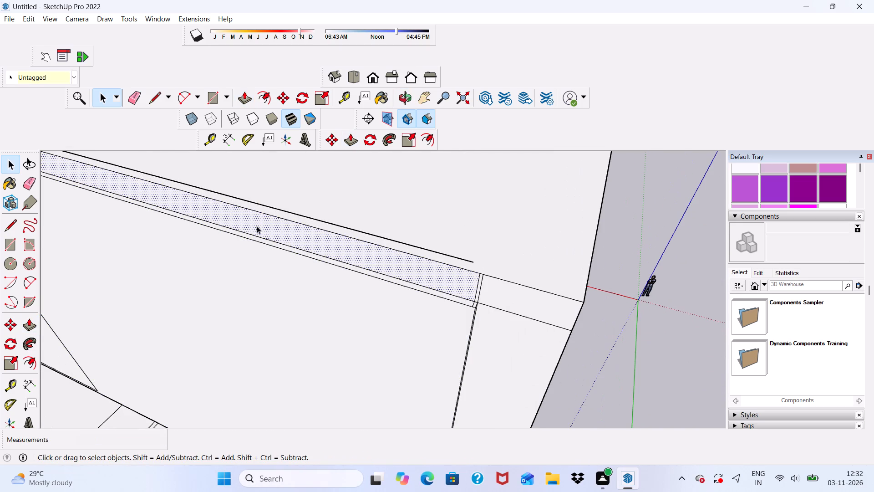
pyautogui.click(242, 101)
pyautogui.scroll(1, 285, 234)
pyautogui.click(284, 236)
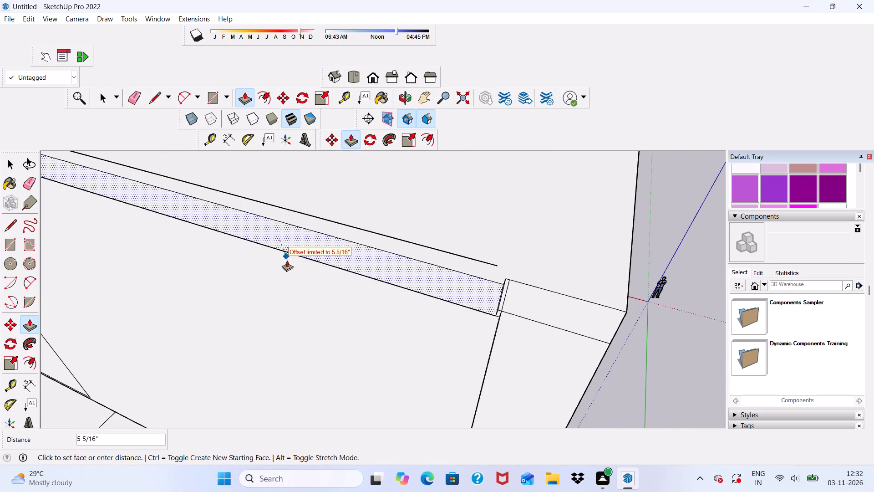
pyautogui.click(290, 266)
# Push/Pull the roof band's narrow end face beside the rear corner pier, flush with the narrow wall strip below.
pyautogui.scroll(-6, 309, 209)
pyautogui.moveTo(355, 258); pyautogui.dragTo(258, 218, button='middle')
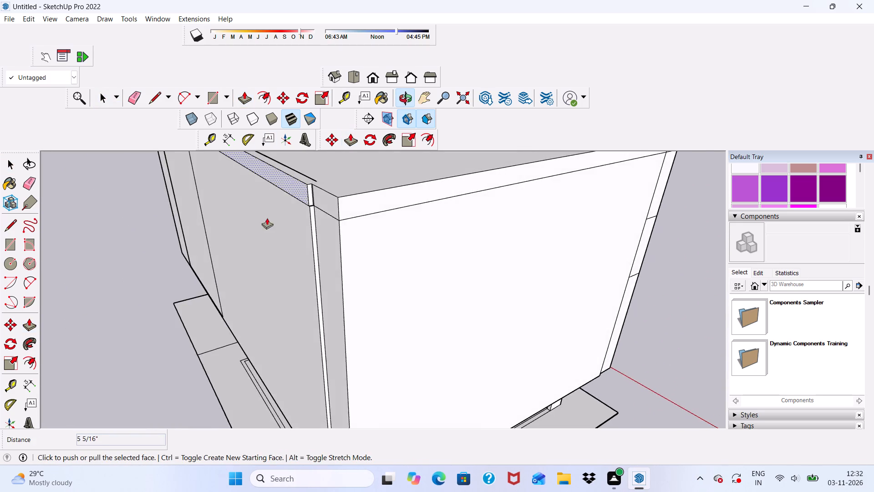
pyautogui.scroll(6, 332, 203)
pyautogui.press('space')
pyautogui.scroll(6, 310, 193)
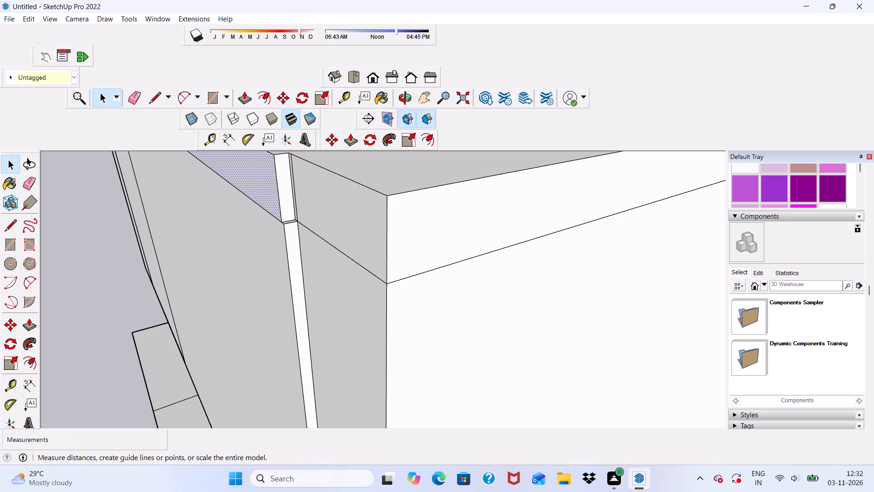
pyautogui.click(247, 92)
pyautogui.scroll(4, 284, 212)
pyautogui.press('space')
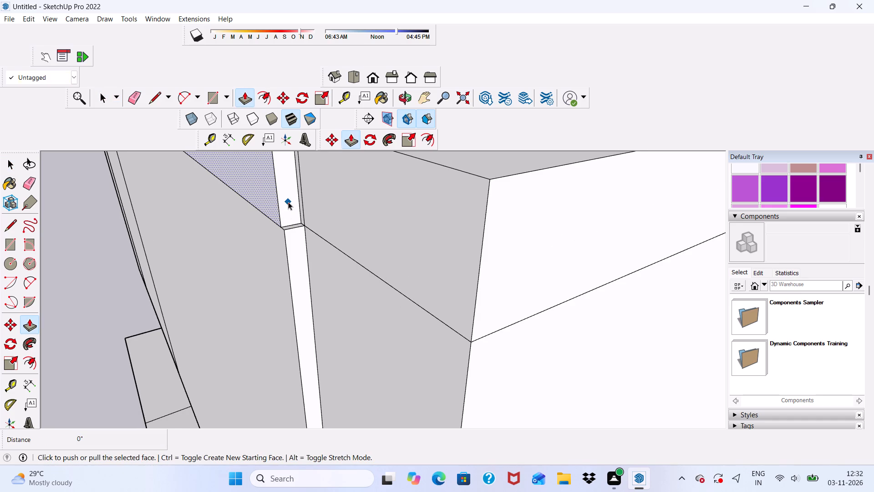
pyautogui.click(289, 202)
pyautogui.click(247, 97)
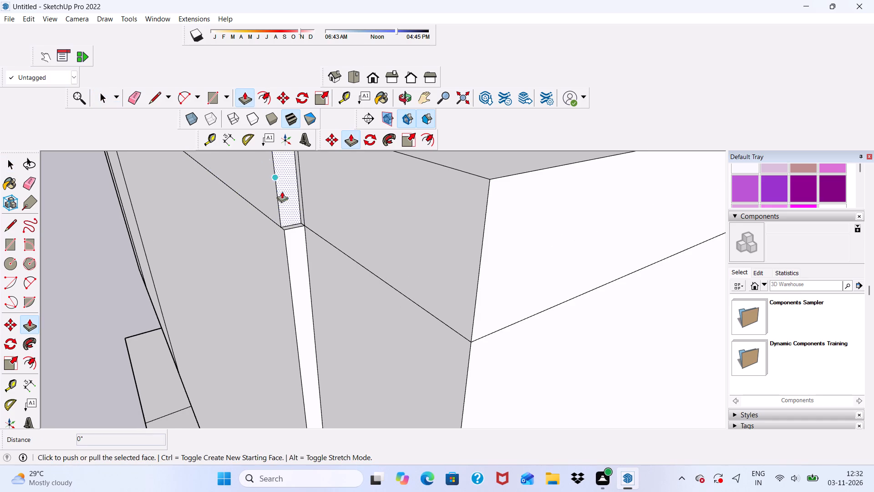
pyautogui.click(289, 203)
pyautogui.click(289, 238)
# Push/Pull the roof band face above the rear corner pier outward 5 5/16", flush with the neighbouring roof band.
pyautogui.scroll(-6, 295, 160)
pyautogui.moveTo(325, 225); pyautogui.dragTo(286, 236, button='middle')
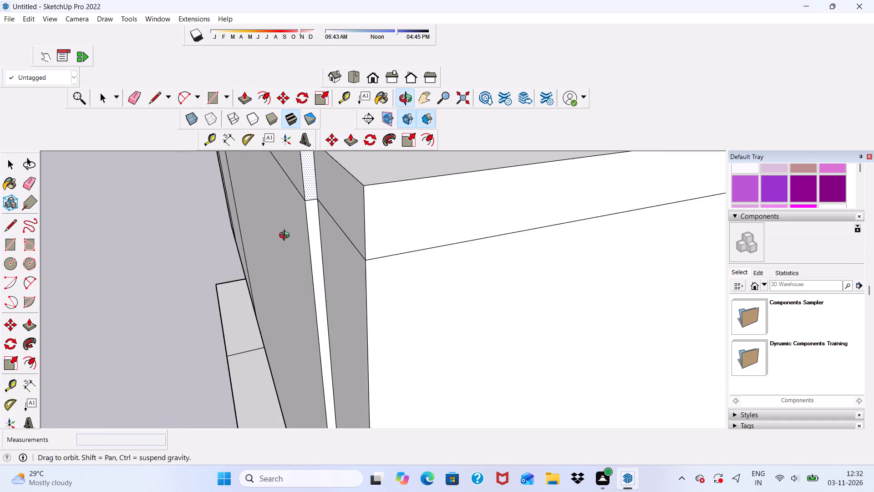
pyautogui.moveTo(286, 236); pyautogui.dragTo(287, 240, button='middle')
pyautogui.press('space')
pyautogui.scroll(4, 341, 215)
pyautogui.click(351, 202)
pyautogui.click(247, 97)
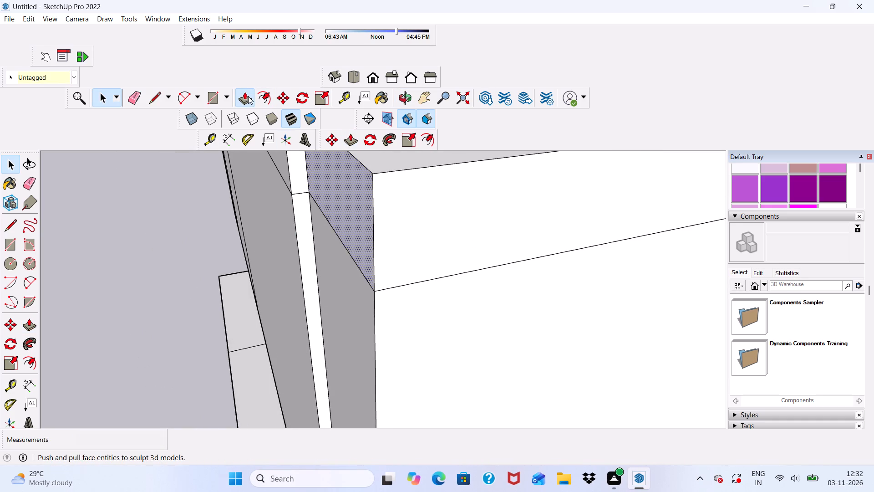
pyautogui.click(347, 212)
pyautogui.scroll(-2, 259, 167)
pyautogui.moveTo(264, 170); pyautogui.dragTo(326, 211, button='middle')
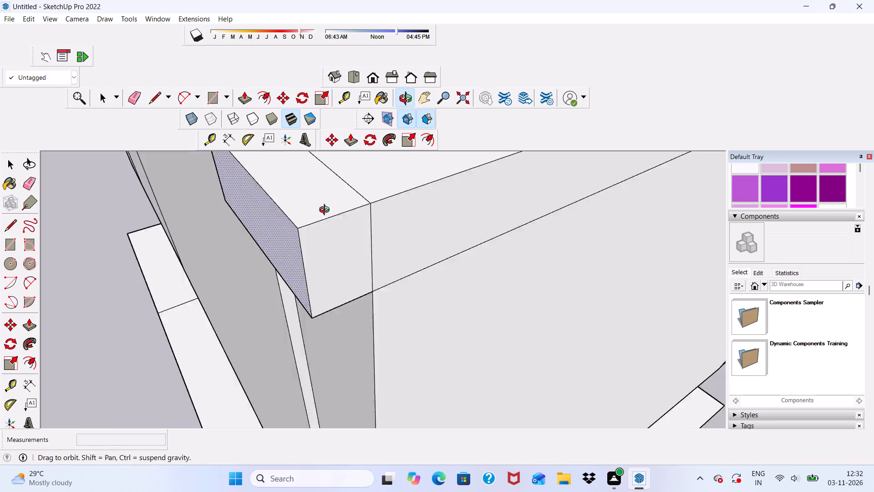
pyautogui.moveTo(326, 211); pyautogui.dragTo(493, 214, button='middle')
pyautogui.moveTo(148, 244); pyautogui.dragTo(156, 243)
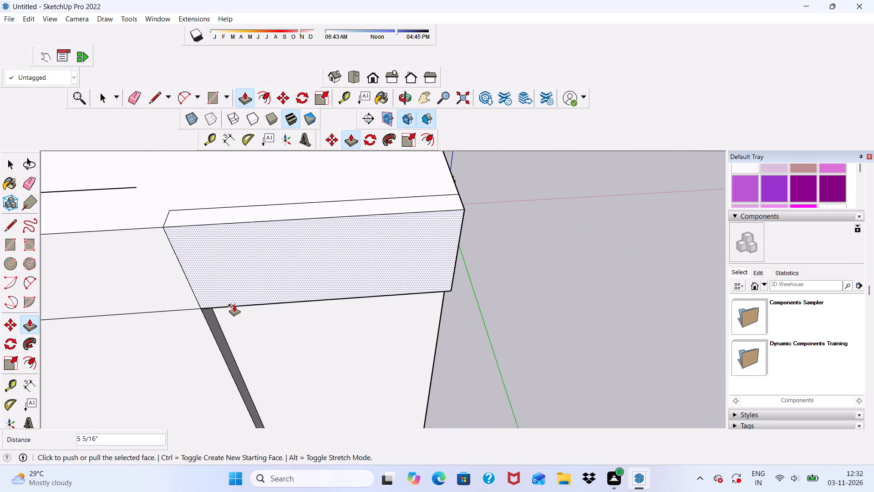
# Push/Pull the rear corner pier's face below the roof band outward 5 5/16", flush with the large rear wall.
pyautogui.press('space')
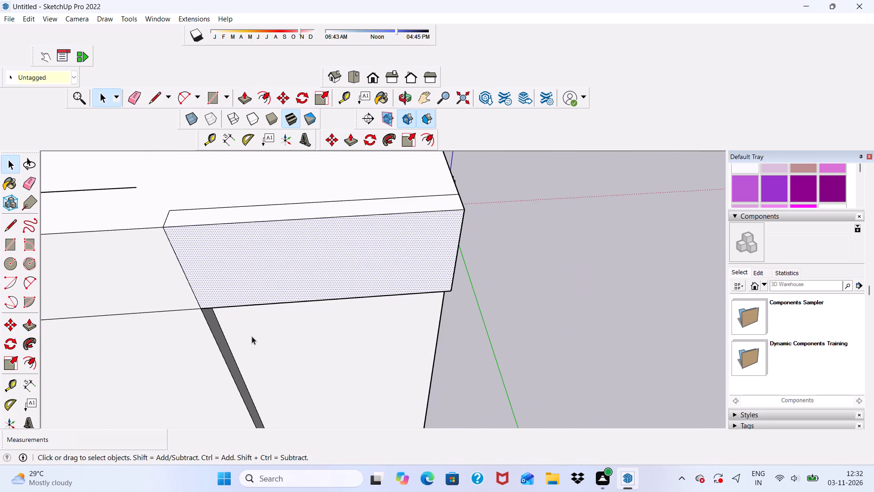
pyautogui.click(252, 336)
pyautogui.click(247, 99)
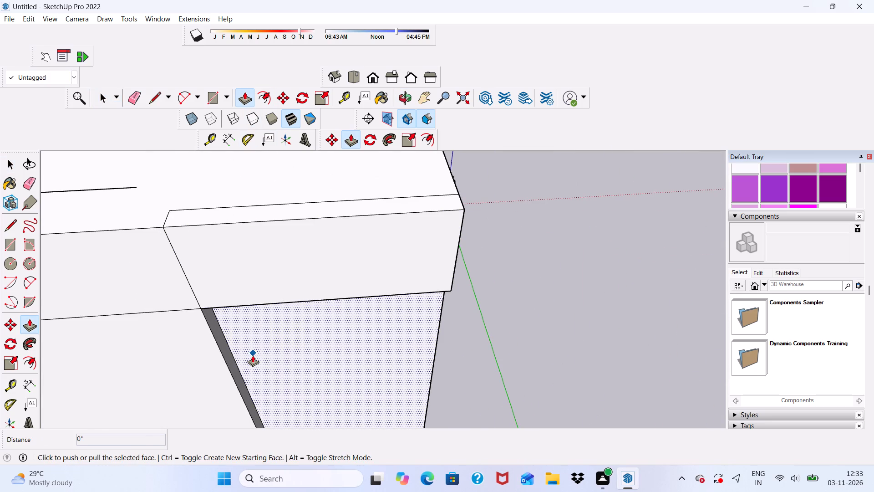
pyautogui.click(253, 356)
pyautogui.click(170, 313)
# Erase the edges dividing the rear wall, the corner pier and the roof band above them.
pyautogui.scroll(-6, 188, 292)
pyautogui.moveTo(295, 318); pyautogui.dragTo(163, 282, button='middle')
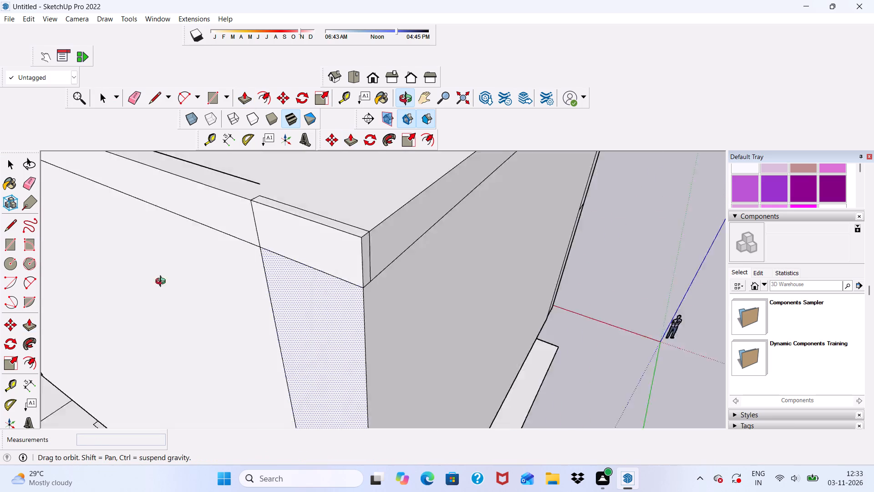
pyautogui.moveTo(163, 282); pyautogui.dragTo(207, 245, button='middle')
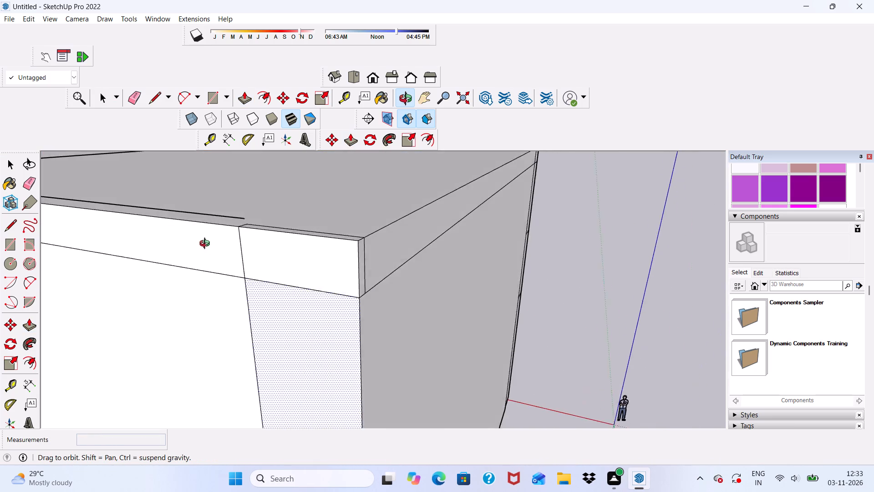
pyautogui.moveTo(207, 245); pyautogui.dragTo(271, 288, button='middle')
pyautogui.scroll(-9, 300, 283)
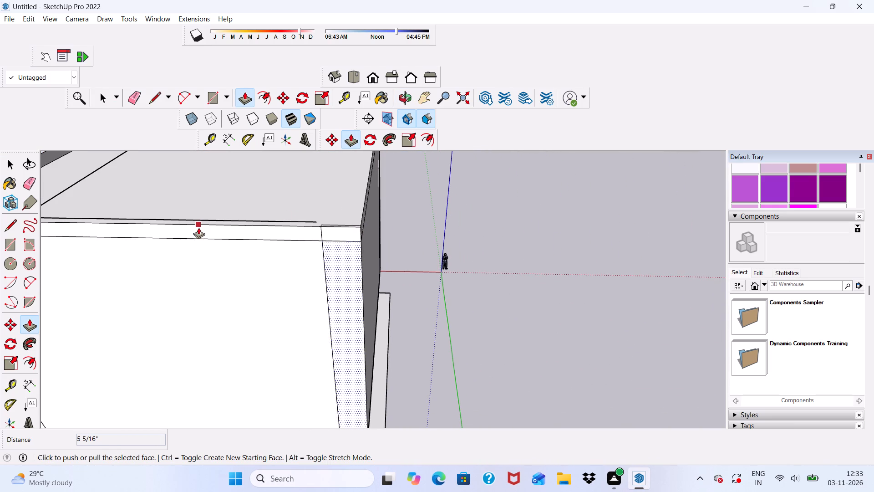
pyautogui.click(134, 88)
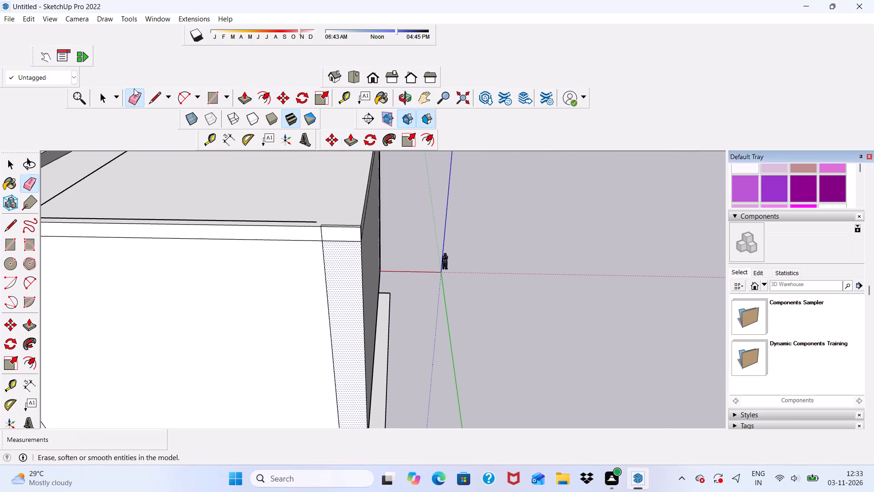
pyautogui.scroll(3, 333, 246)
pyautogui.scroll(-3, 336, 226)
pyautogui.scroll(4, 336, 228)
pyautogui.moveTo(337, 231); pyautogui.dragTo(331, 239)
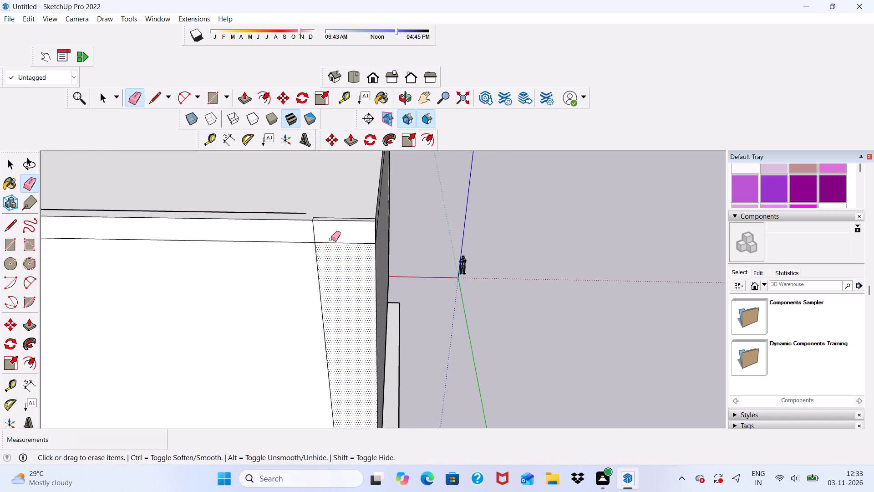
pyautogui.moveTo(331, 239); pyautogui.dragTo(321, 231)
pyautogui.scroll(-3, 321, 244)
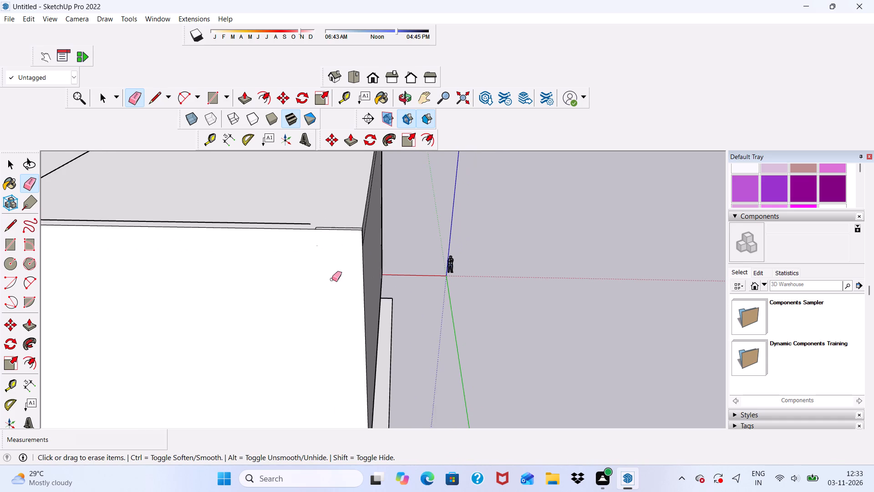
# Erase the leftover lines on the roof along its rear edge, from the outer corner to the block's roof boundary.
pyautogui.moveTo(334, 283); pyautogui.dragTo(291, 347, button='middle')
pyautogui.scroll(13, 287, 360)
pyautogui.click(281, 362)
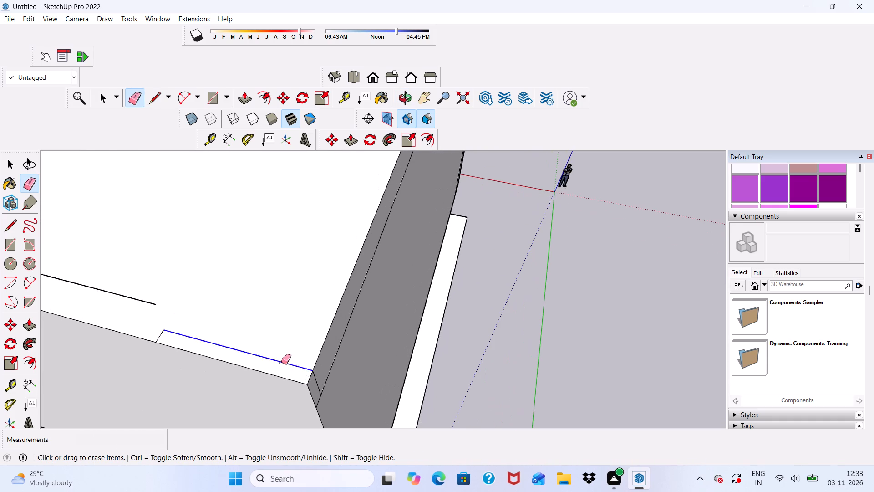
pyautogui.click(161, 334)
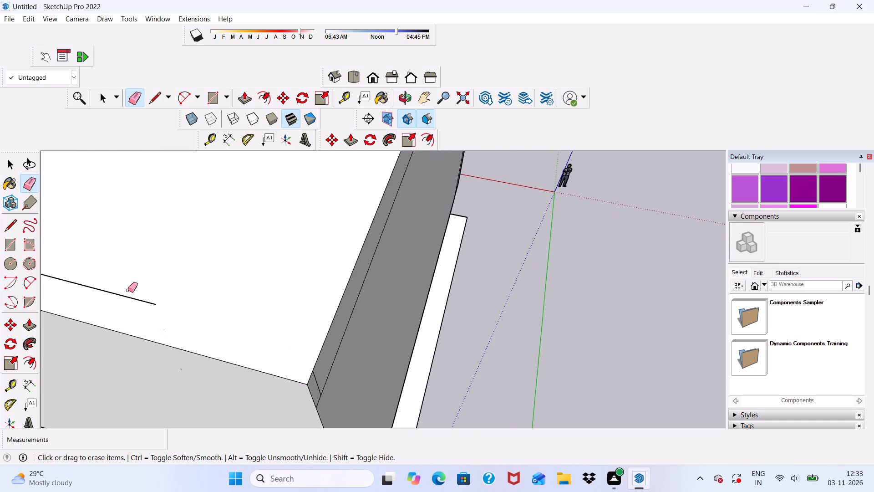
pyautogui.moveTo(128, 289); pyautogui.dragTo(137, 305)
pyautogui.scroll(-18, 168, 280)
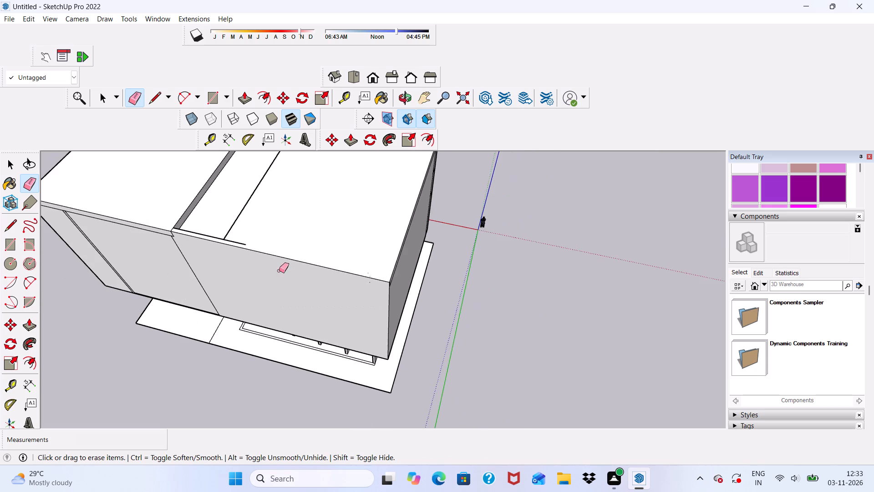
pyautogui.scroll(14, 254, 243)
pyautogui.moveTo(258, 254); pyautogui.dragTo(261, 267)
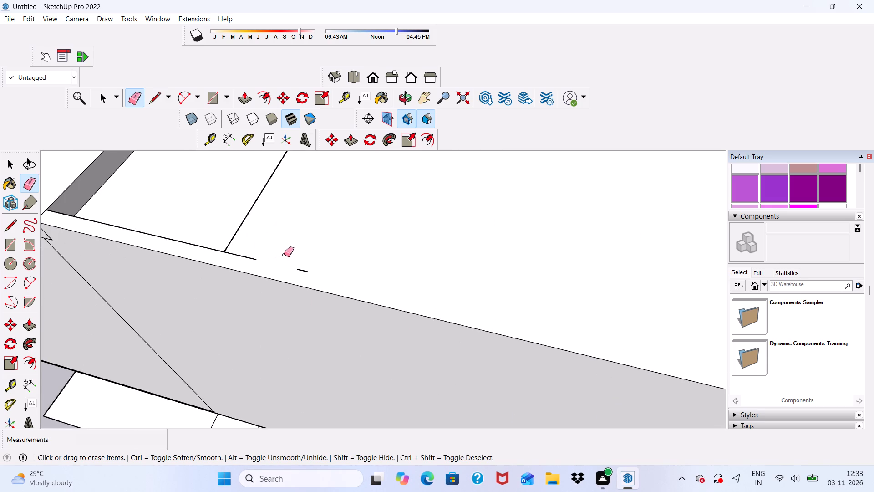
pyautogui.scroll(2, 286, 260)
pyautogui.moveTo(295, 269); pyautogui.dragTo(329, 277)
pyautogui.scroll(-3, 257, 257)
pyautogui.moveTo(228, 266); pyautogui.dragTo(311, 278, button='middle')
pyautogui.scroll(5, 259, 316)
pyautogui.moveTo(291, 321); pyautogui.dragTo(266, 331)
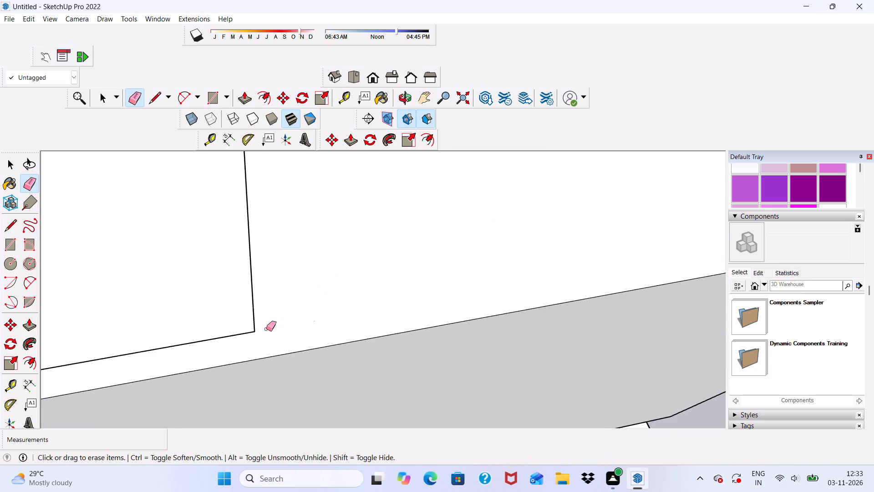
# Examine the roof surfaces and the front facade from several angles.
pyautogui.scroll(-6, 327, 280)
pyautogui.moveTo(362, 312); pyautogui.dragTo(576, 238, button='middle')
pyautogui.scroll(-2, 237, 367)
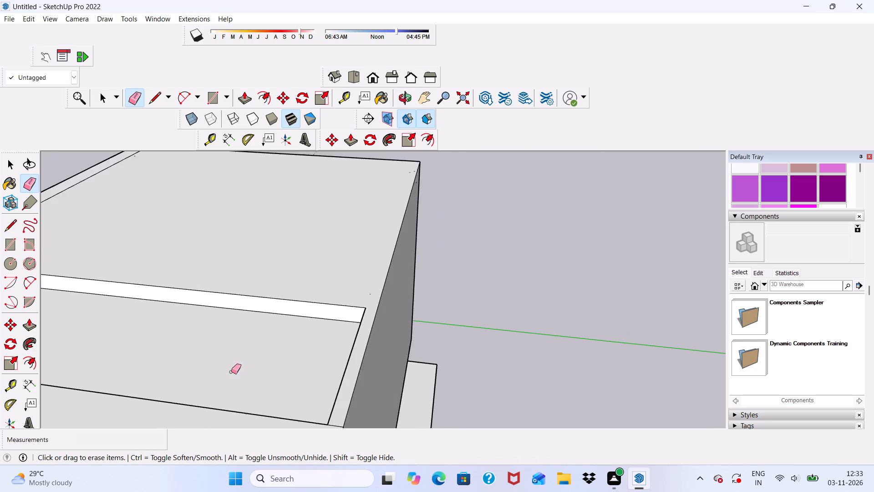
pyautogui.scroll(-14, 231, 372)
pyautogui.scroll(1, 323, 358)
pyautogui.moveTo(324, 358); pyautogui.dragTo(481, 286, button='middle')
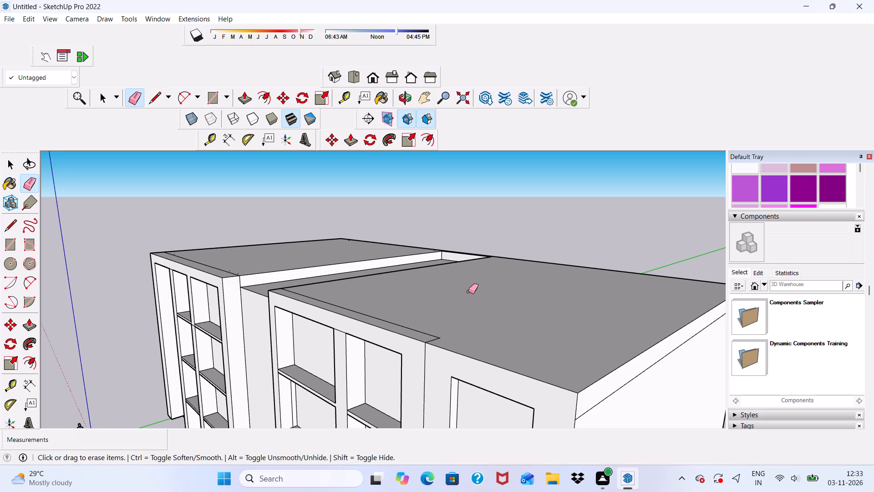
pyautogui.press('space')
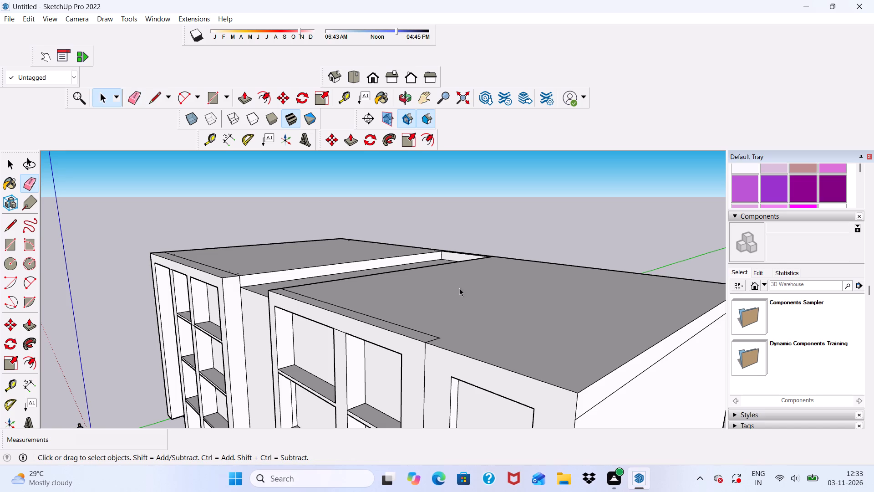
pyautogui.scroll(-2, 400, 327)
pyautogui.moveTo(400, 327); pyautogui.dragTo(534, 291, button='middle')
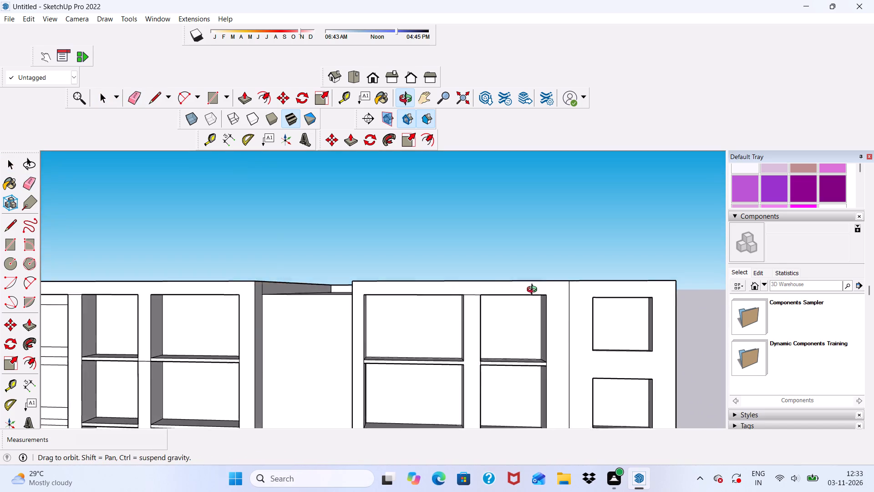
pyautogui.moveTo(534, 291); pyautogui.dragTo(513, 342, button='middle')
pyautogui.scroll(3, 542, 295)
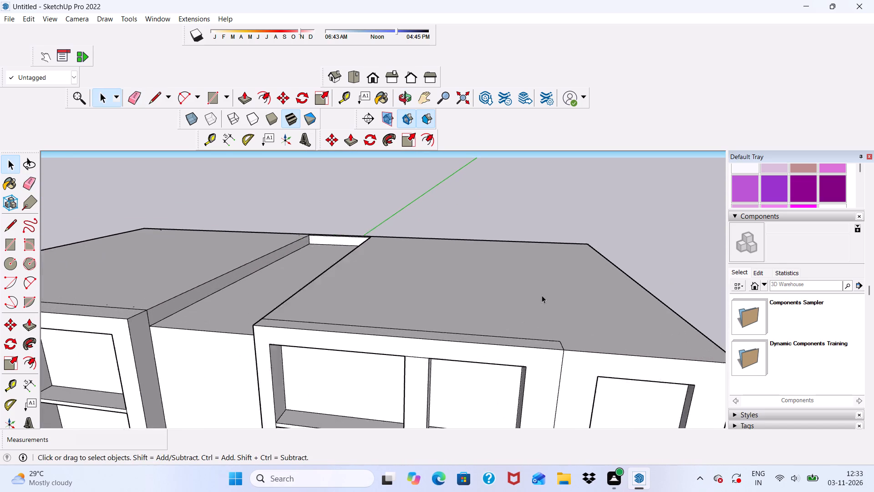
pyautogui.scroll(1, 542, 295)
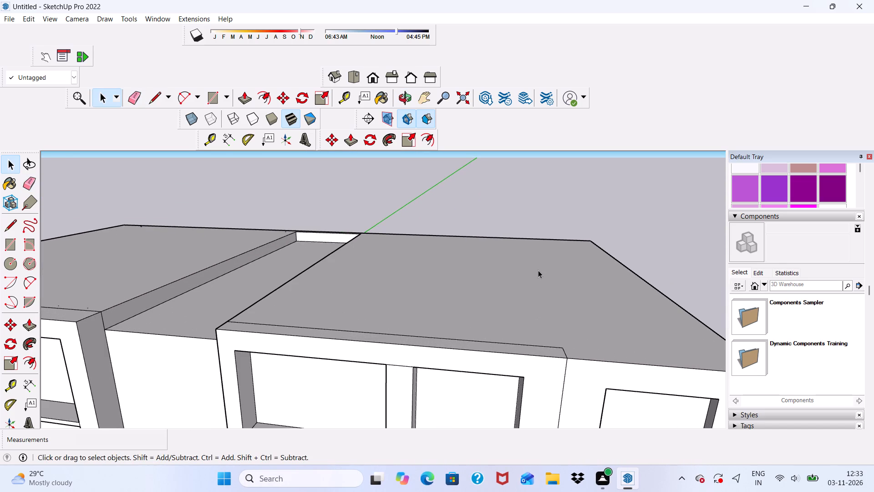
pyautogui.scroll(4, 538, 270)
pyautogui.scroll(-3, 536, 269)
pyautogui.moveTo(535, 270); pyautogui.dragTo(516, 304, button='middle')
pyautogui.scroll(-2, 442, 305)
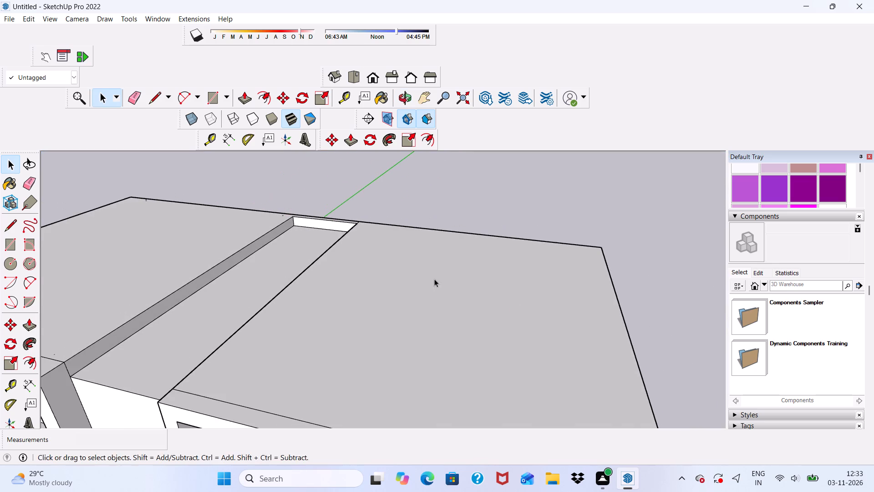
# Place a guide across the roof 15' 4 3/16" behind the front roof strip's inner edge, using Tape Measure.
pyautogui.click(343, 98)
pyautogui.scroll(-6, 319, 210)
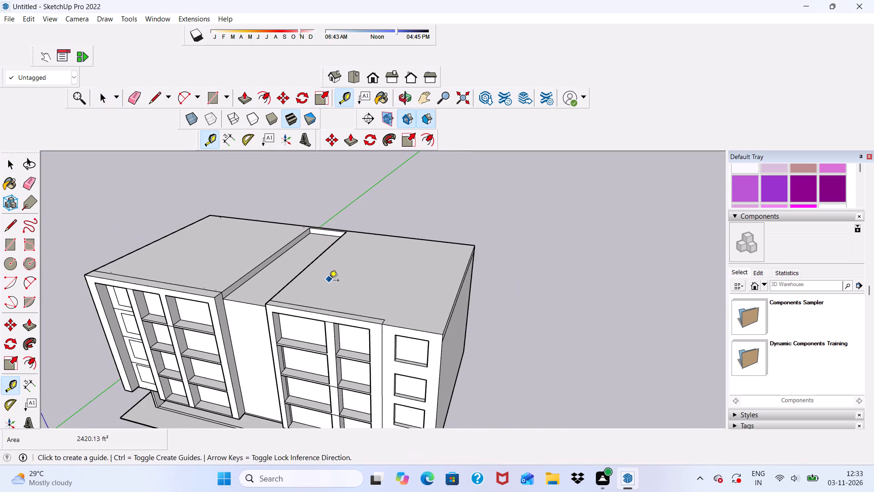
pyautogui.moveTo(330, 285); pyautogui.dragTo(329, 337, button='middle')
pyautogui.scroll(7, 325, 347)
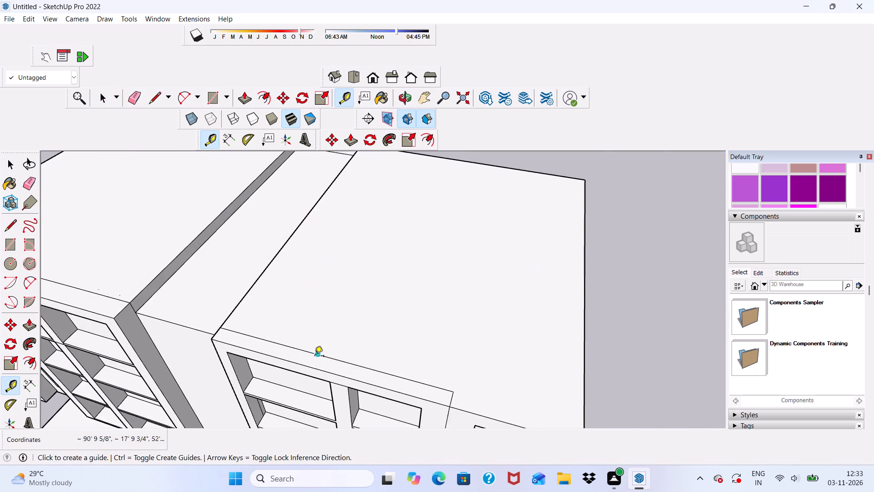
pyautogui.scroll(5, 315, 357)
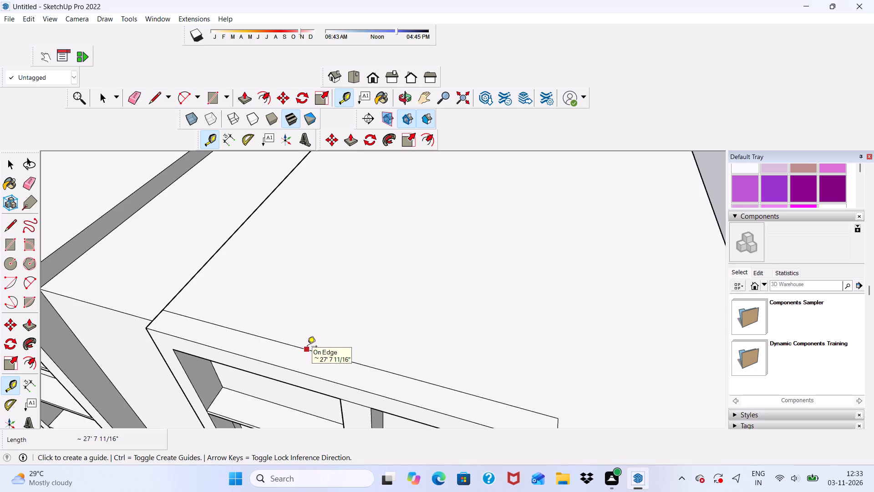
pyautogui.click(307, 347)
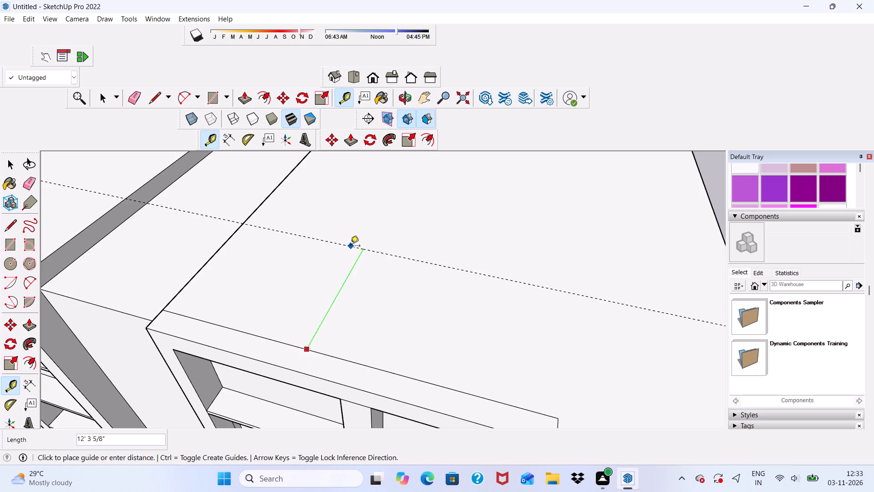
pyautogui.scroll(-4, 363, 222)
pyautogui.click(370, 227)
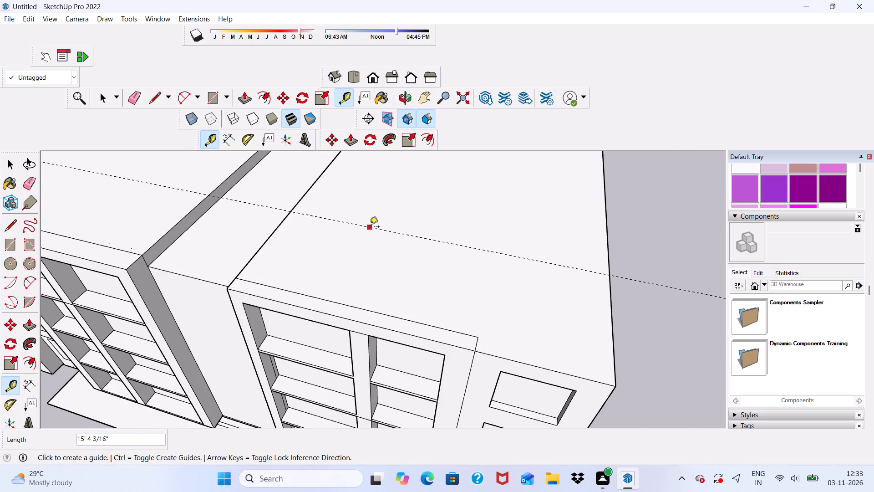
# Place a second guide across the roof, 9" in front of the existing guide and parallel to it, using Tape Measure.
pyautogui.scroll(-6, 365, 241)
pyautogui.moveTo(377, 268); pyautogui.dragTo(482, 289, button='middle')
pyautogui.moveTo(472, 289); pyautogui.dragTo(450, 301, button='middle')
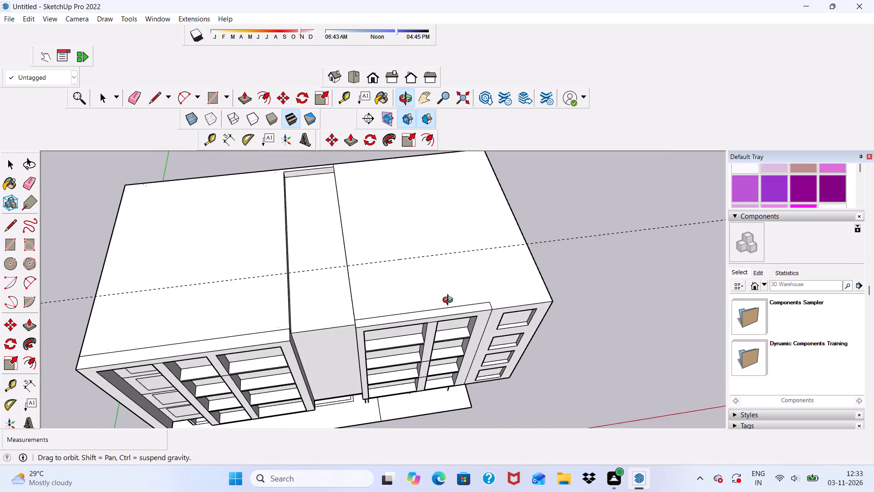
pyautogui.moveTo(450, 301); pyautogui.dragTo(447, 302, button='middle')
pyautogui.scroll(6, 411, 262)
pyautogui.click(409, 262)
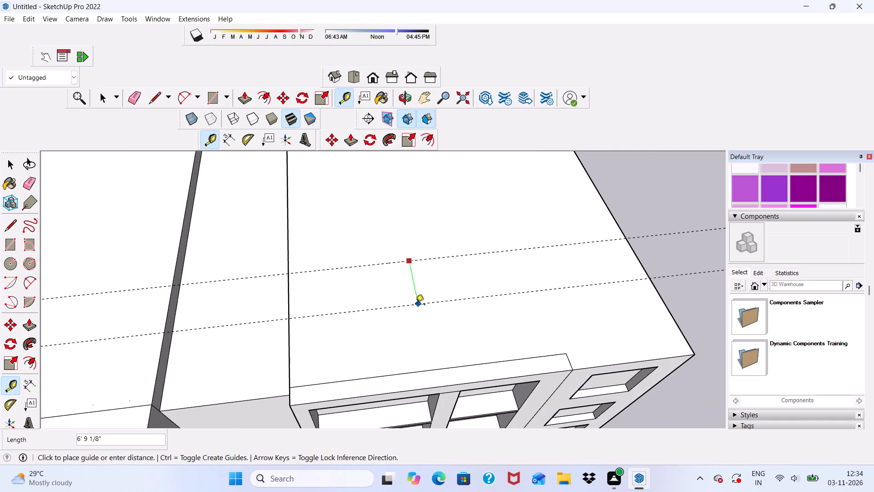
pyautogui.press('6')
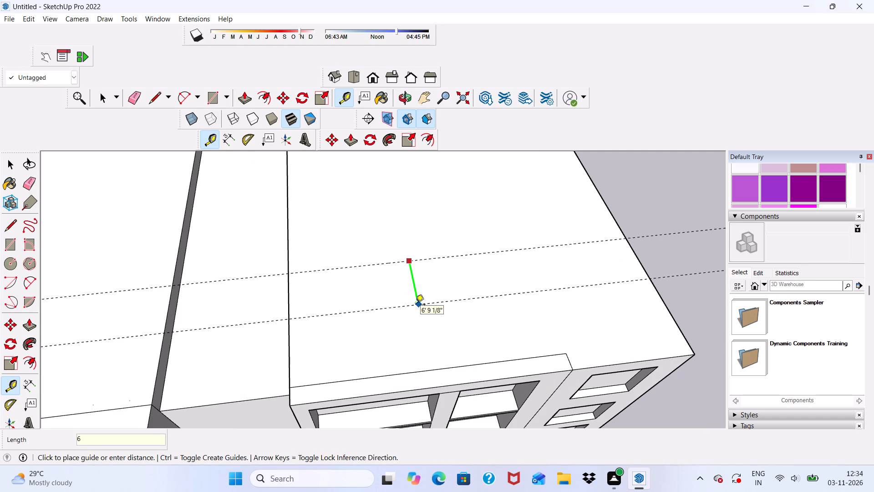
pyautogui.press('BackSpace')
pyautogui.press('BackSpace')
pyautogui.press('9')
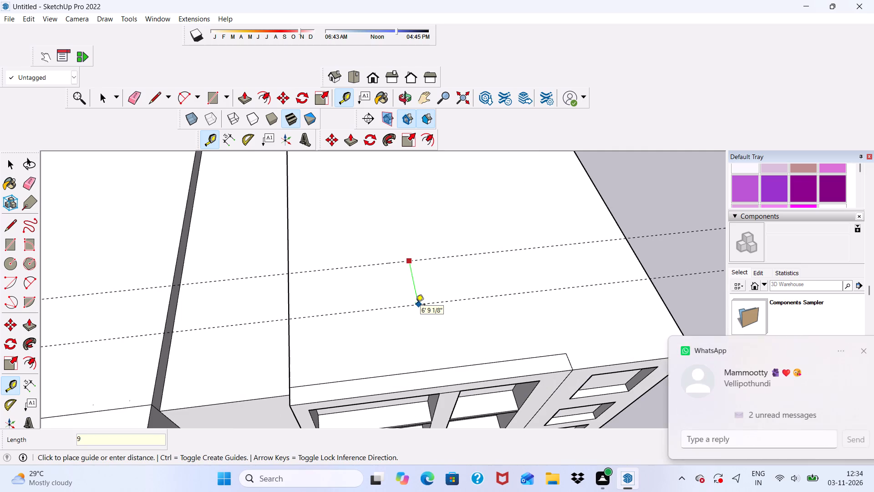
pyautogui.hotkey('shift', '"')
pyautogui.press('Return')
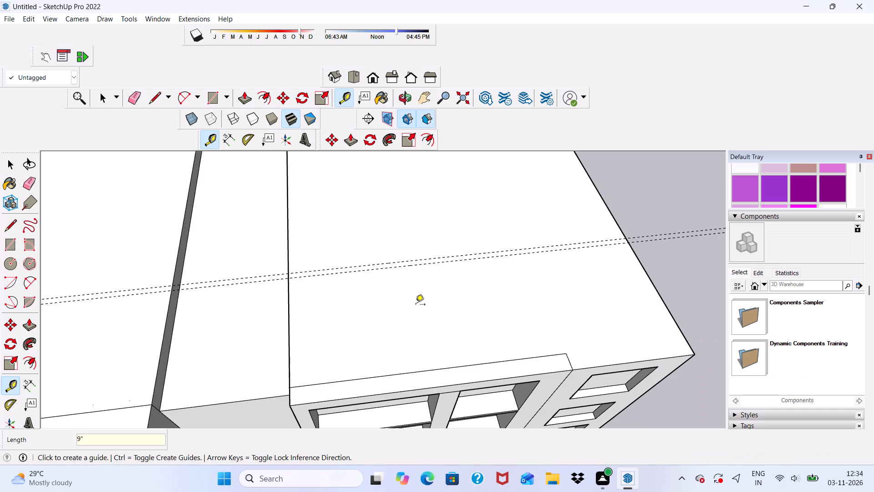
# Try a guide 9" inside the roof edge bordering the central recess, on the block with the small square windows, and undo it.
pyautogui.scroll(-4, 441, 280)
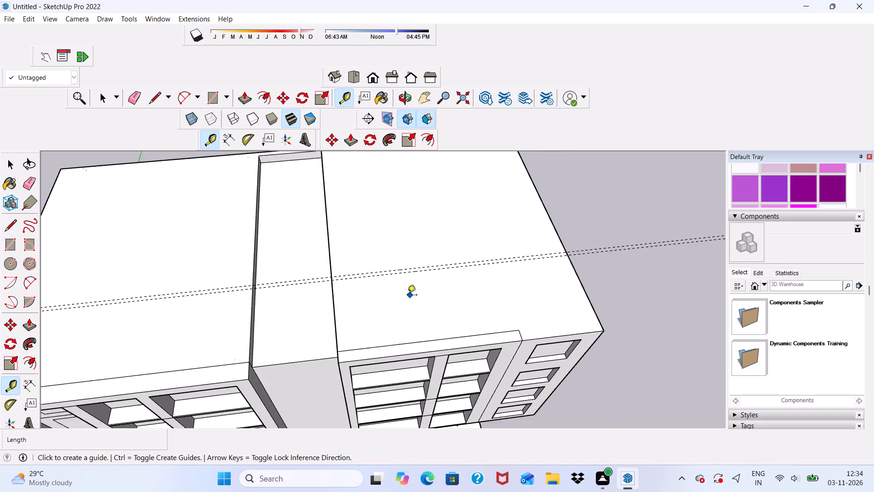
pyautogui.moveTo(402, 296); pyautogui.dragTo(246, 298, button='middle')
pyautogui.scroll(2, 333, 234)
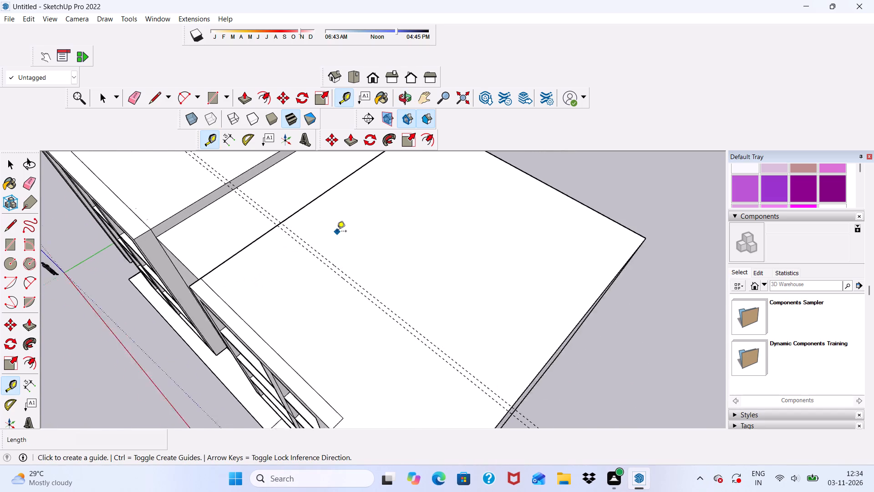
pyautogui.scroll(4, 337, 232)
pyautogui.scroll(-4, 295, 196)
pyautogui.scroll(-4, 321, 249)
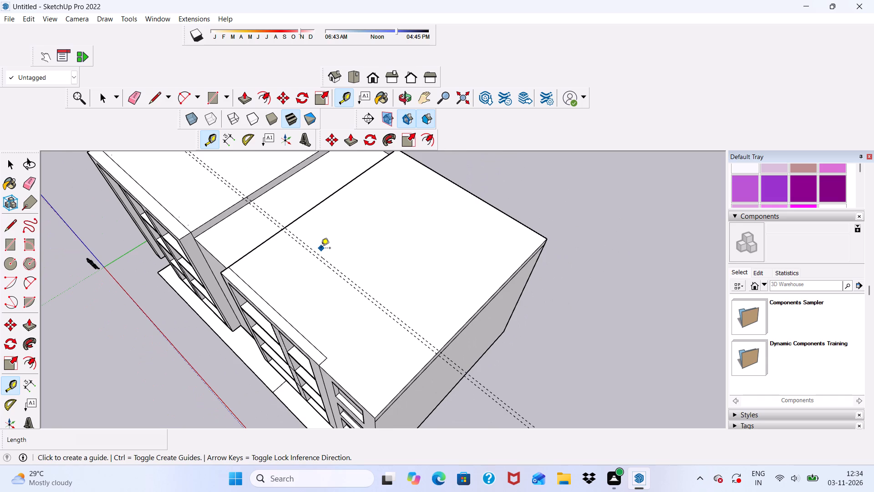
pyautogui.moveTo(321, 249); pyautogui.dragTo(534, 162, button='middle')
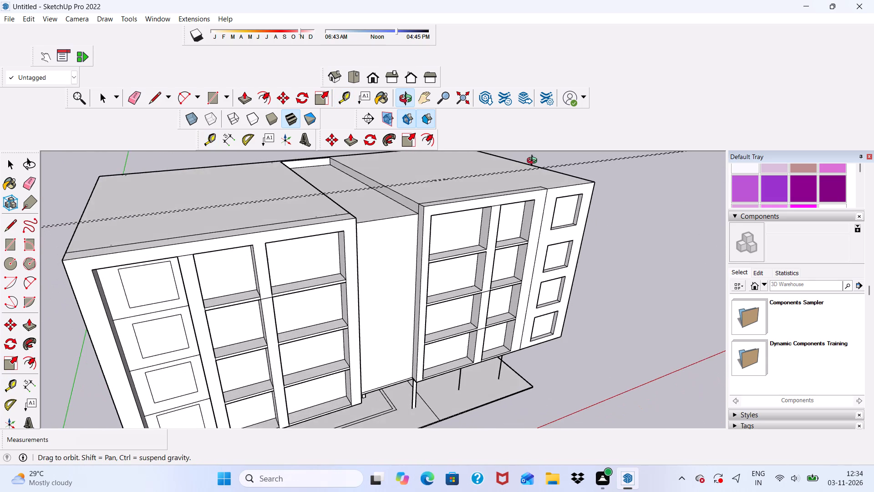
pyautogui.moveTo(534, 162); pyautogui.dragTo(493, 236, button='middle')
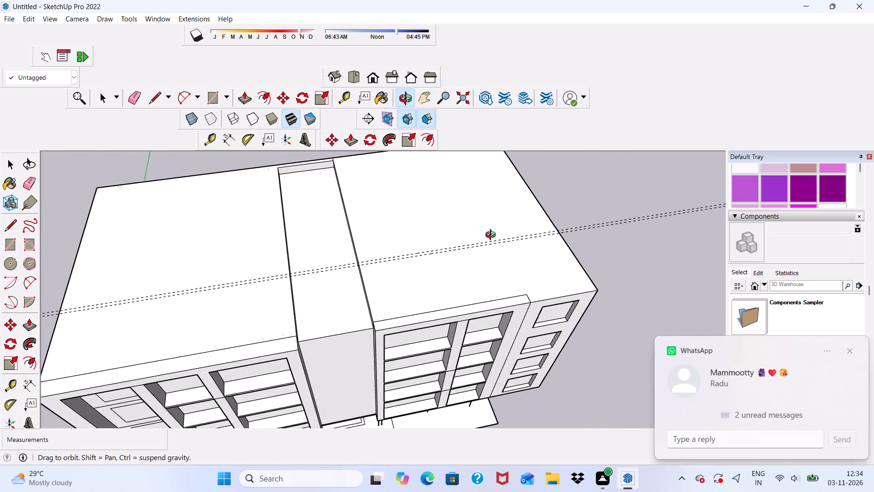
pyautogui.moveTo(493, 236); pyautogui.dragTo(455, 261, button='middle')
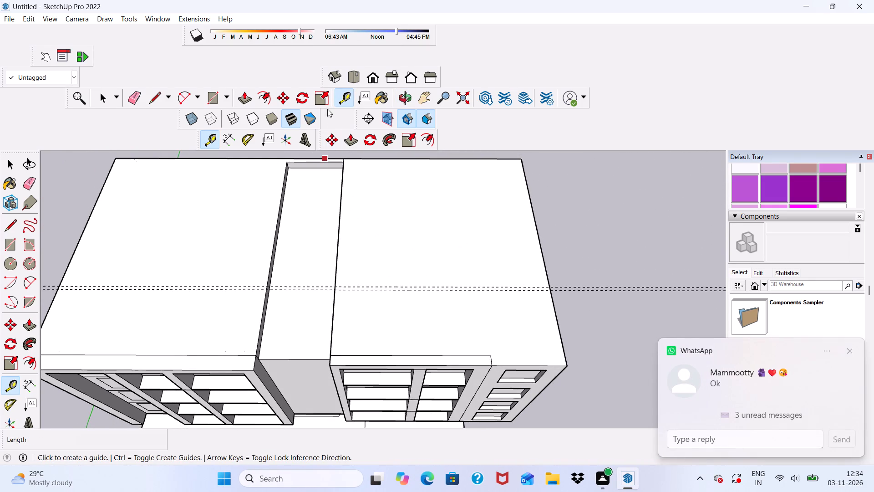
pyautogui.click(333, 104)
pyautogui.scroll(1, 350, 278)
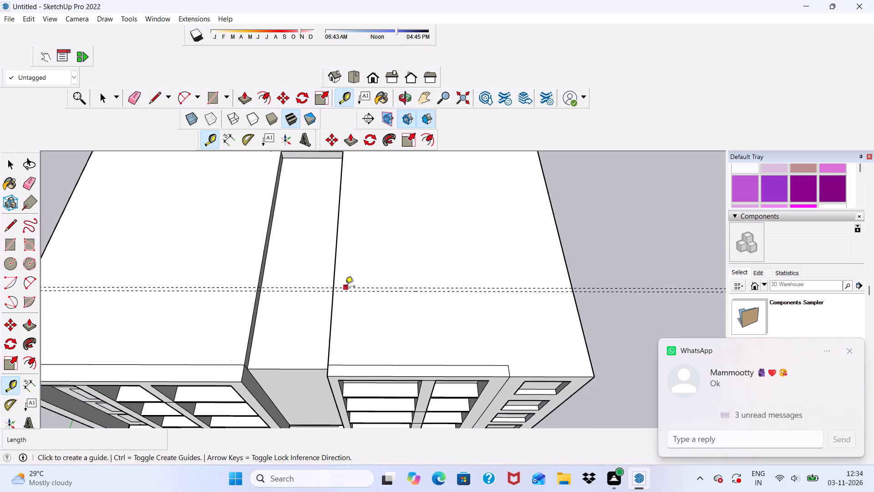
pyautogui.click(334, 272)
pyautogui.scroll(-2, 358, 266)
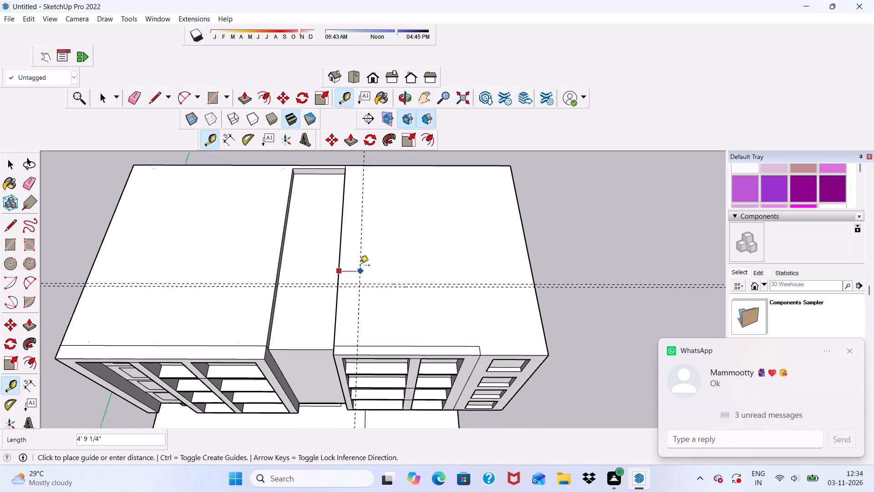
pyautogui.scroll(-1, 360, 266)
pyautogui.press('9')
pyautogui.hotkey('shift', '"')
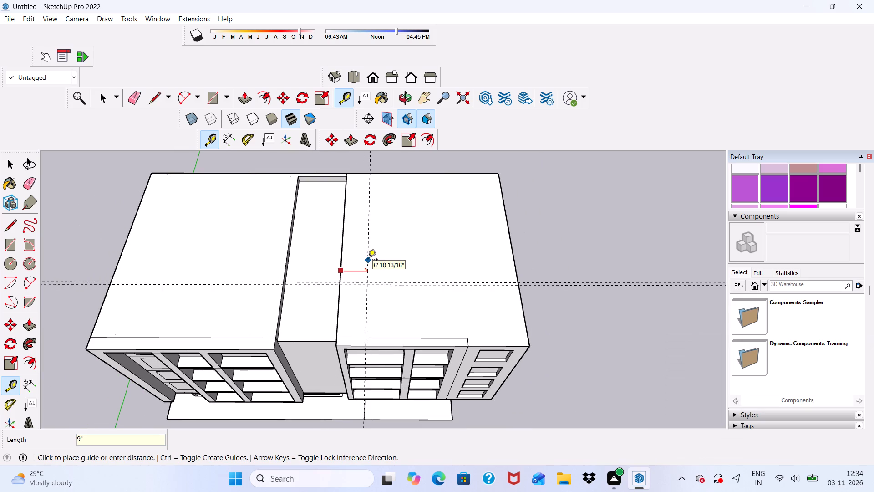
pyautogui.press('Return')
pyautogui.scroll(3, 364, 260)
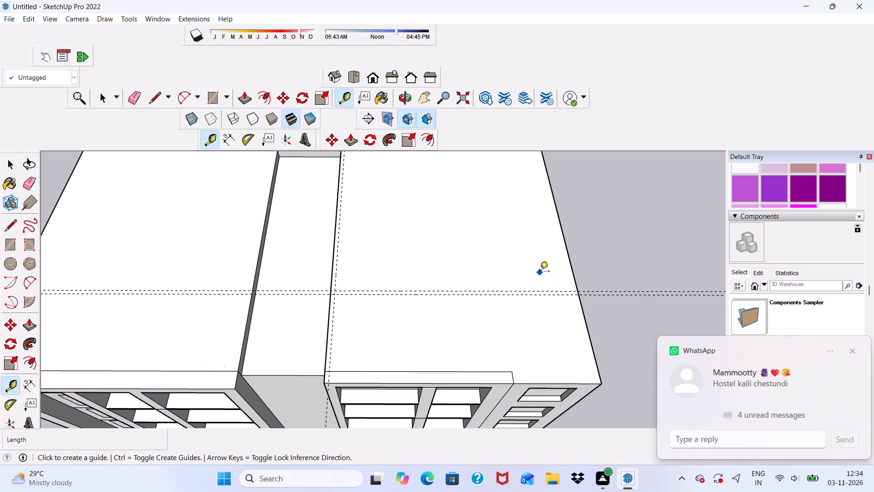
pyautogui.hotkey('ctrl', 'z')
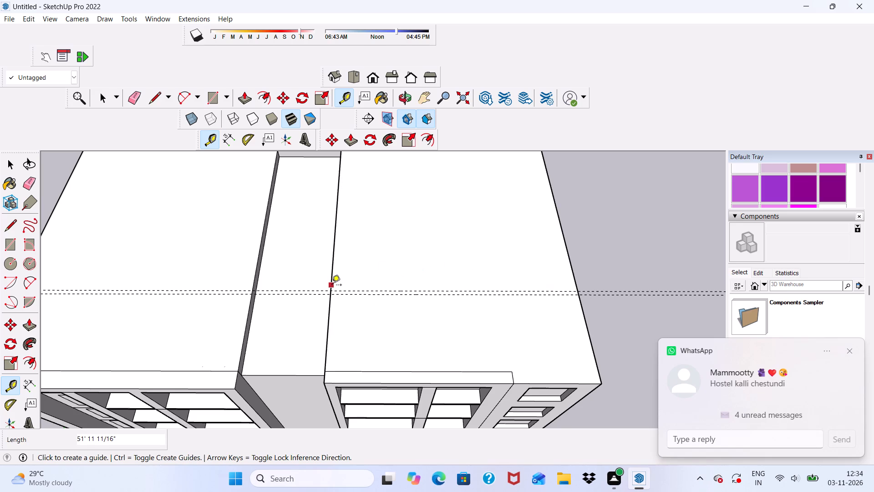
# Place a guide 9" inside the roof edge bordering the recess, on the block with the small square windows.
pyautogui.click(334, 275)
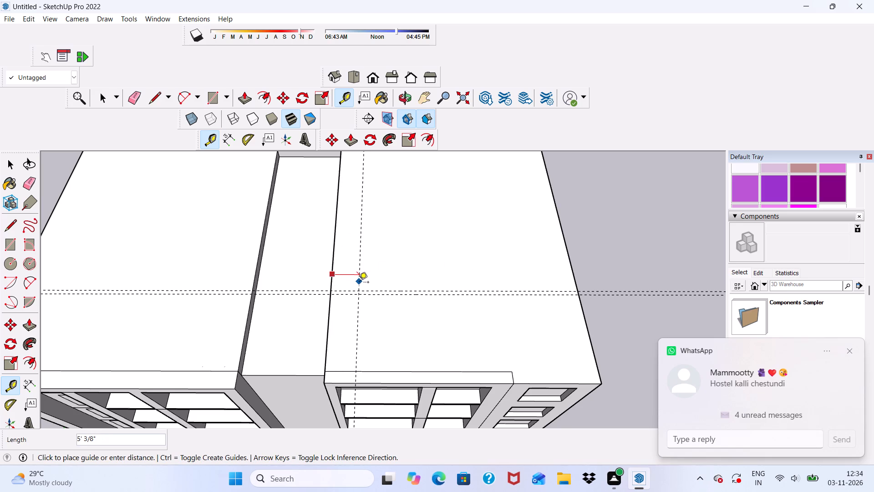
pyautogui.press('9')
pyautogui.hotkey('shift', '"')
pyautogui.press('Return')
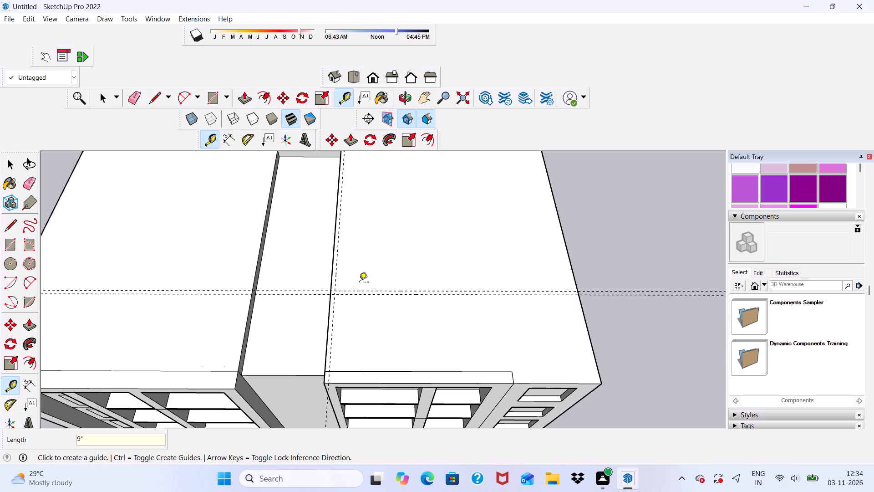
# Place a guide 9" inside the outer side edge of the same block's roof.
pyautogui.scroll(-5, 325, 336)
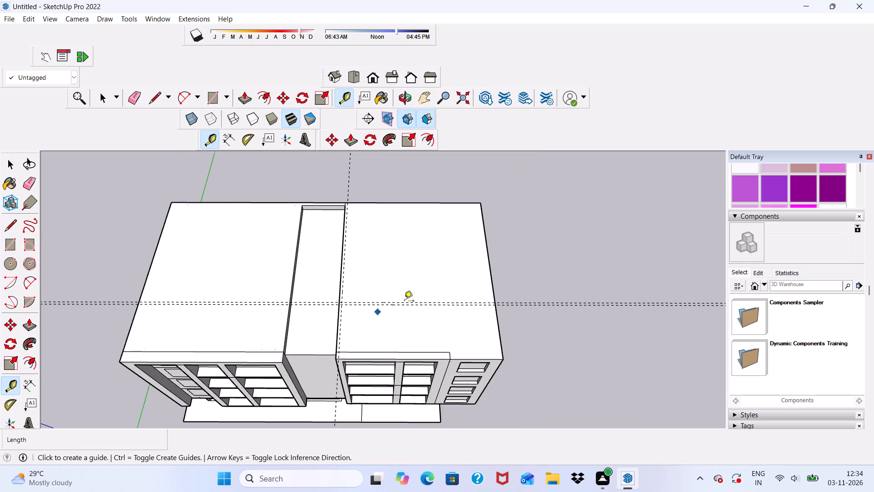
pyautogui.scroll(1, 447, 309)
pyautogui.scroll(5, 486, 267)
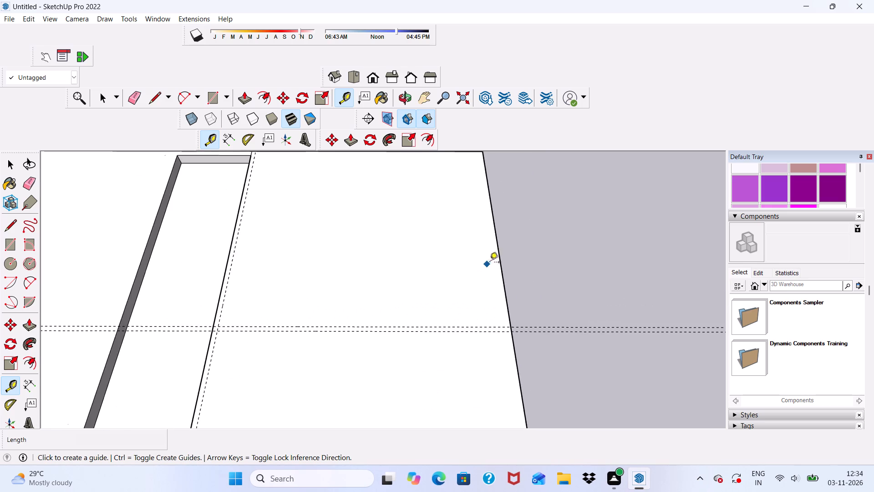
pyautogui.scroll(3, 498, 261)
pyautogui.click(498, 261)
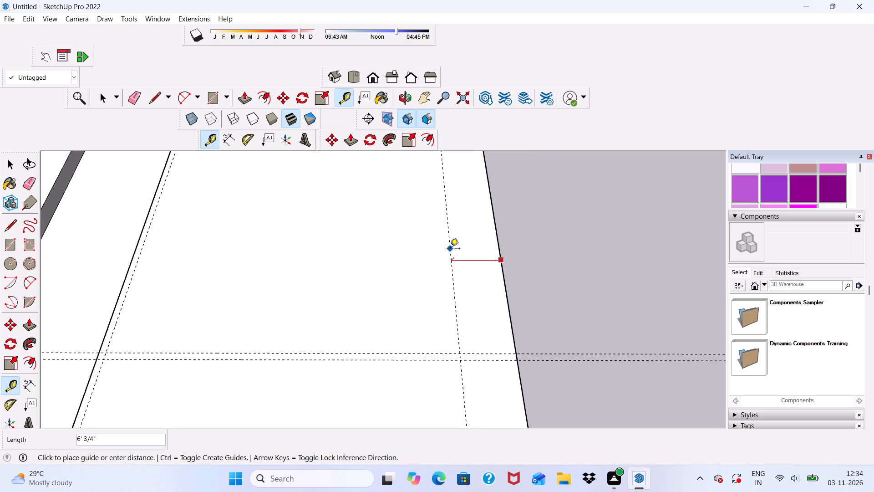
pyautogui.press('9')
pyautogui.hotkey('shift', '"')
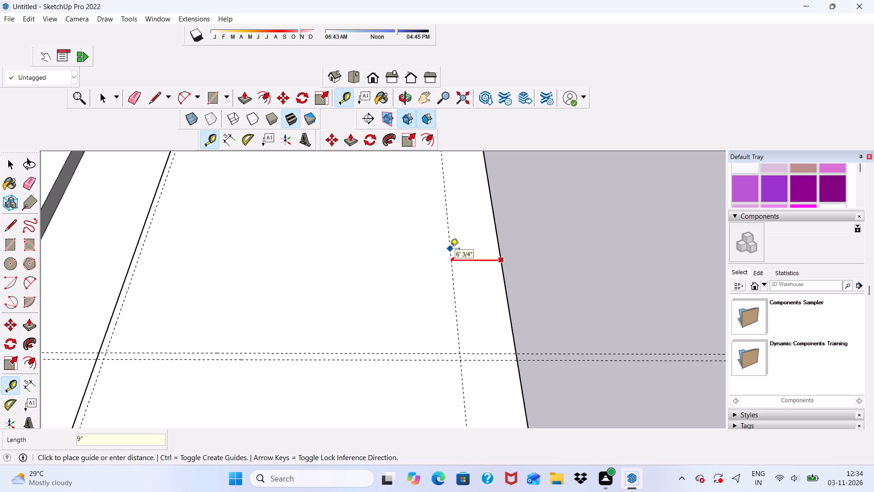
pyautogui.press('Return')
# Place a guide 9" inside the roof's rear edge, parallel to it.
pyautogui.scroll(-5, 473, 199)
pyautogui.scroll(-2, 442, 230)
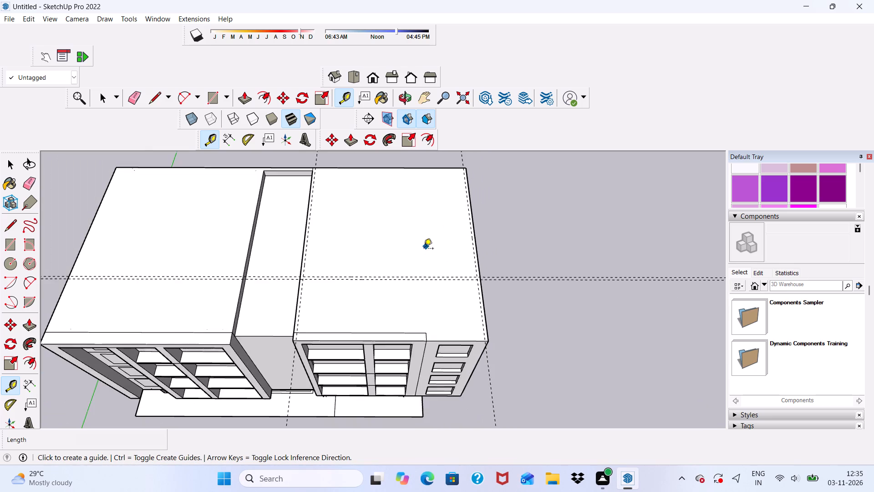
pyautogui.scroll(-1, 424, 249)
pyautogui.moveTo(422, 251); pyautogui.dragTo(413, 304, button='middle')
pyautogui.scroll(5, 412, 184)
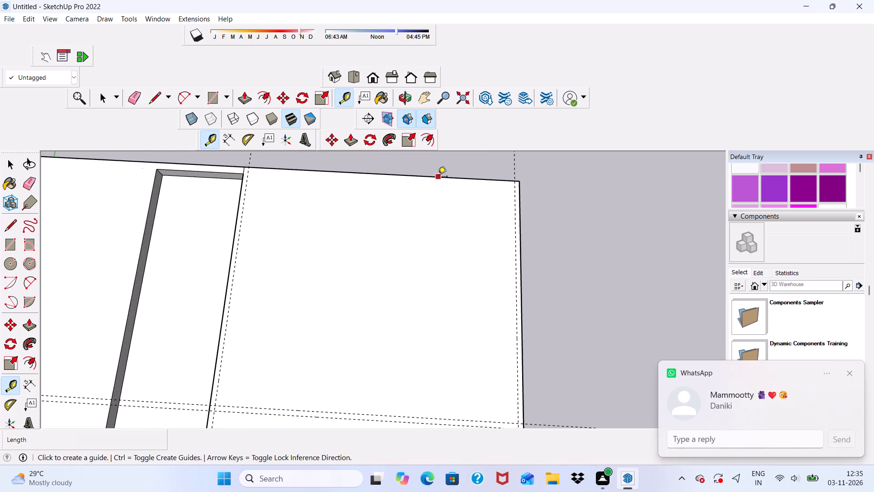
pyautogui.click(437, 180)
pyautogui.scroll(-2, 427, 226)
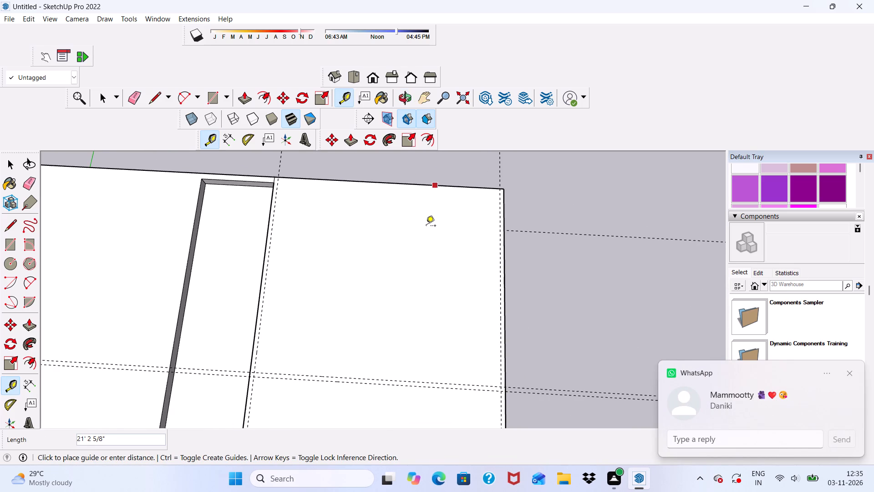
pyautogui.scroll(-3, 426, 226)
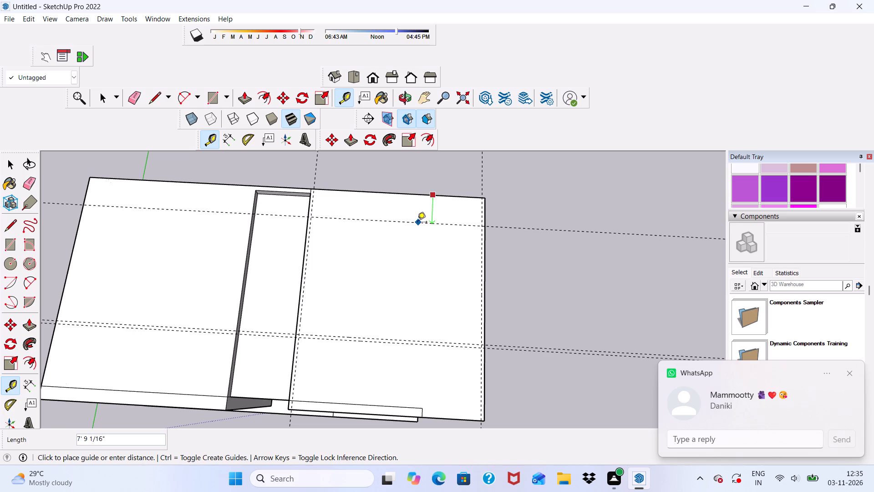
pyautogui.press('1')
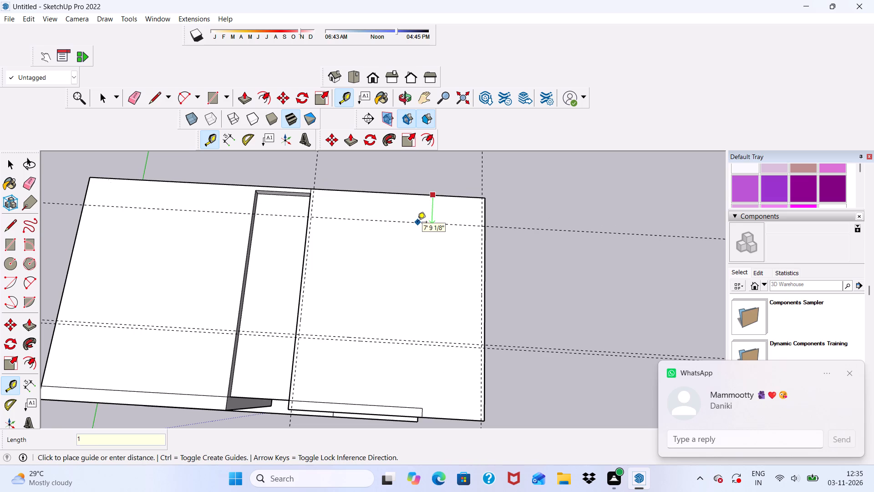
pyautogui.press('BackSpace')
pyautogui.press('9')
pyautogui.hotkey('shift', '"')
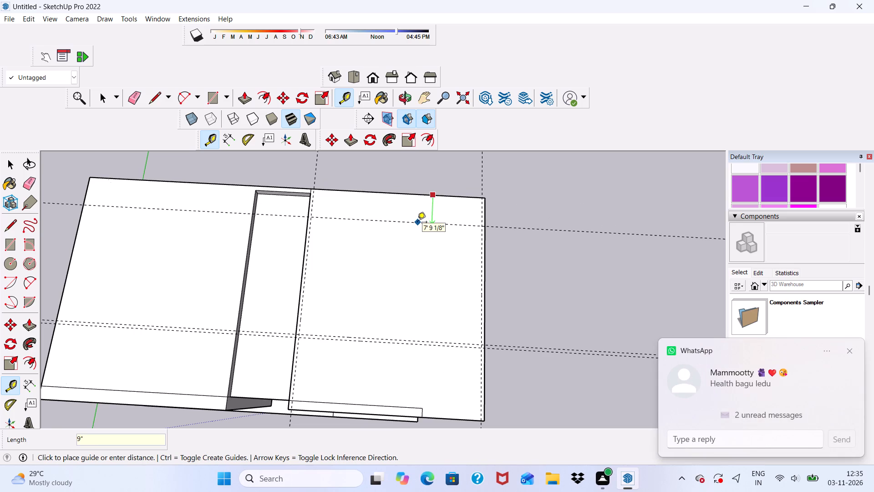
pyautogui.press('Return')
# Draw a line along the guide beside the recess, from the roof's rear edge to its front edge.
pyautogui.scroll(-5, 399, 205)
pyautogui.moveTo(361, 298); pyautogui.dragTo(362, 264, button='middle')
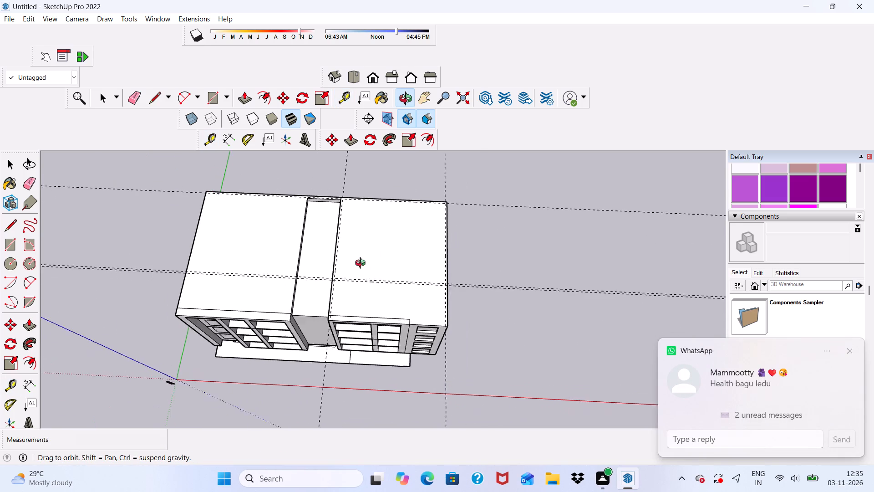
pyautogui.moveTo(362, 264); pyautogui.dragTo(477, 243, button='middle')
pyautogui.scroll(1, 365, 251)
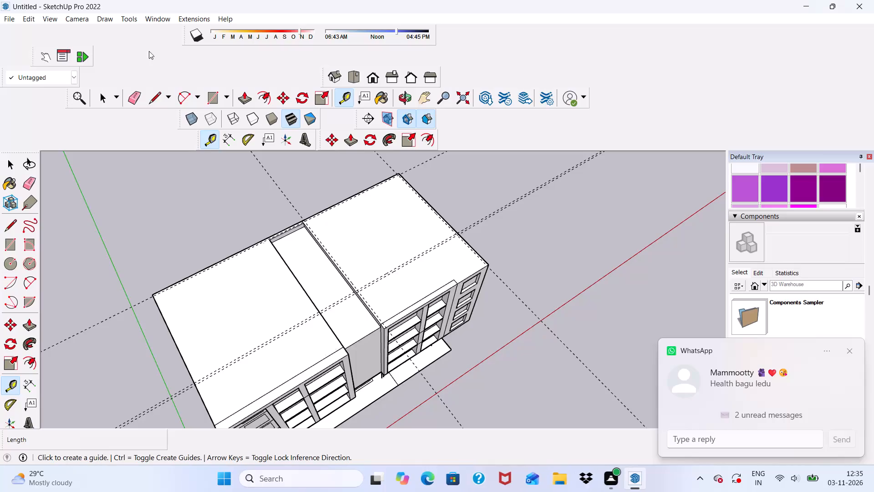
pyautogui.click(156, 95)
pyautogui.scroll(-1, 238, 181)
pyautogui.moveTo(338, 264); pyautogui.dragTo(460, 262, button='middle')
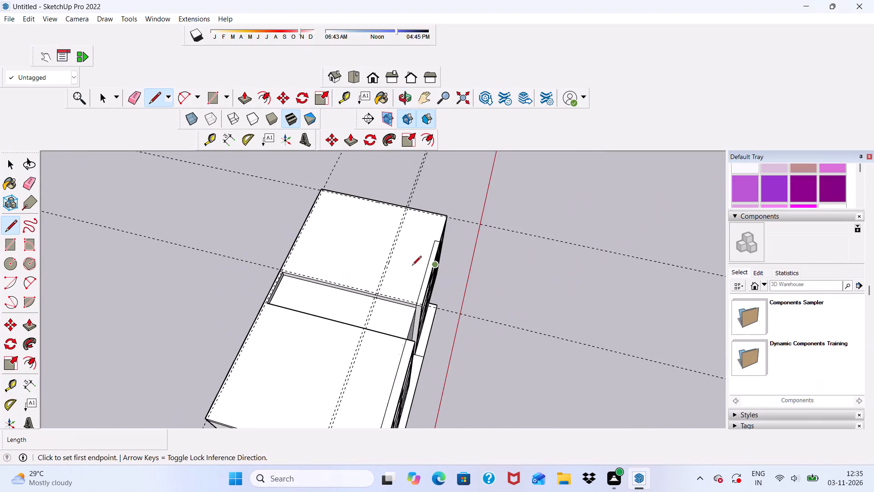
pyautogui.scroll(20, 294, 266)
pyautogui.scroll(4, 294, 266)
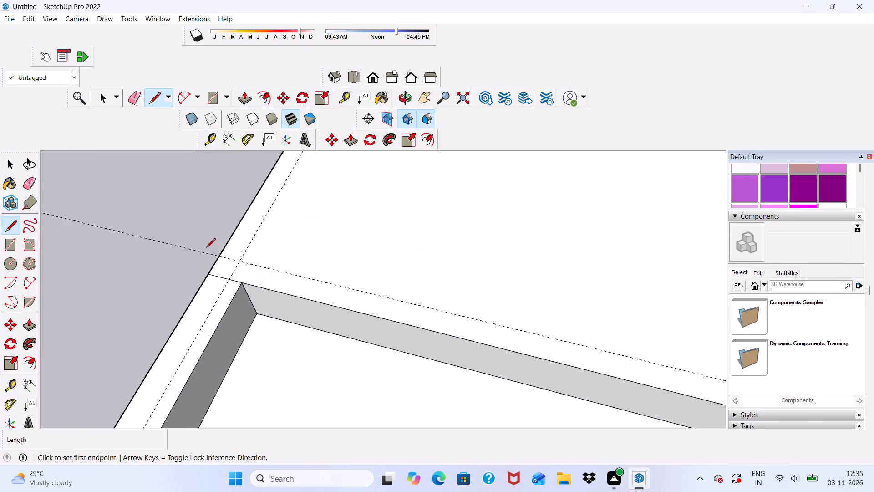
pyautogui.scroll(1, 213, 257)
pyautogui.click(221, 253)
pyautogui.scroll(-4, 239, 268)
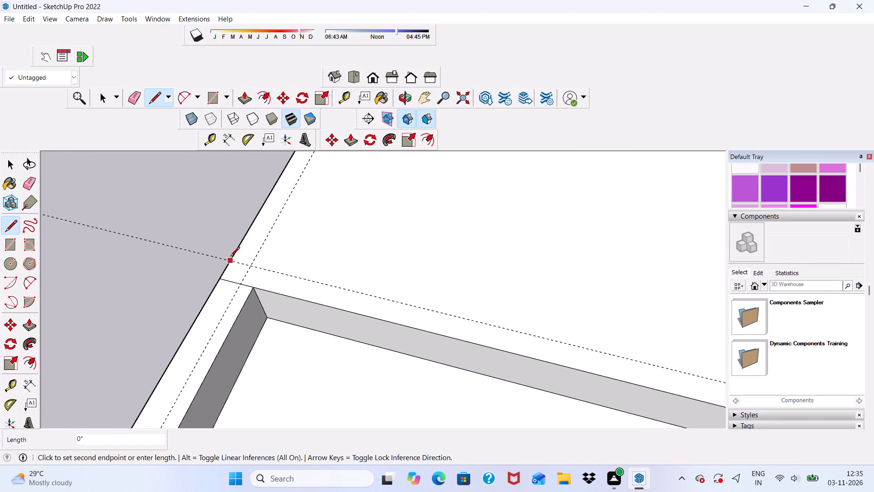
pyautogui.scroll(-18, 230, 257)
pyautogui.scroll(9, 560, 316)
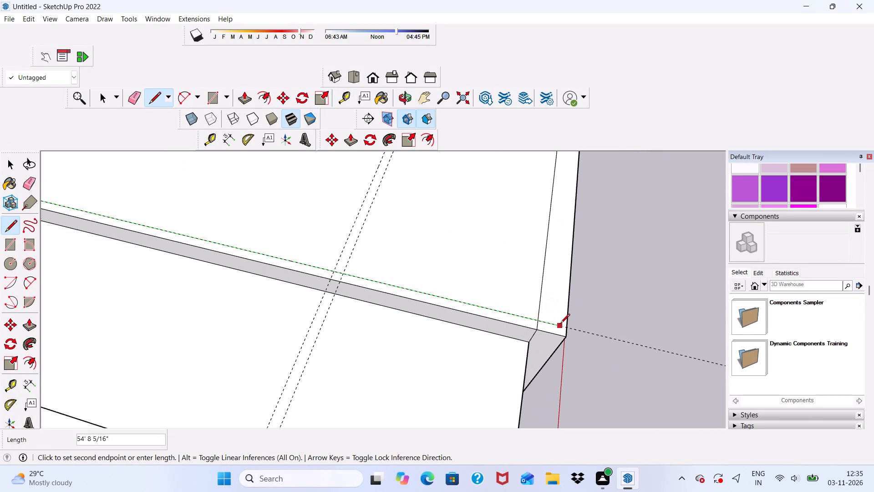
pyautogui.scroll(2, 560, 324)
pyautogui.click(566, 328)
pyautogui.scroll(-18, 543, 284)
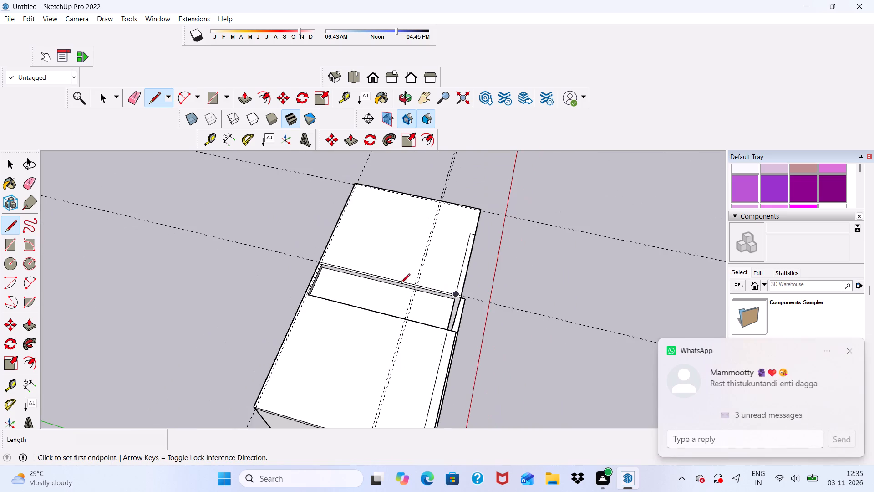
# Draw a line about 55' 2" long along the guide inside the roof's outer side edge, from the rear edge to the front edge.
pyautogui.scroll(20, 340, 186)
pyautogui.scroll(3, 340, 186)
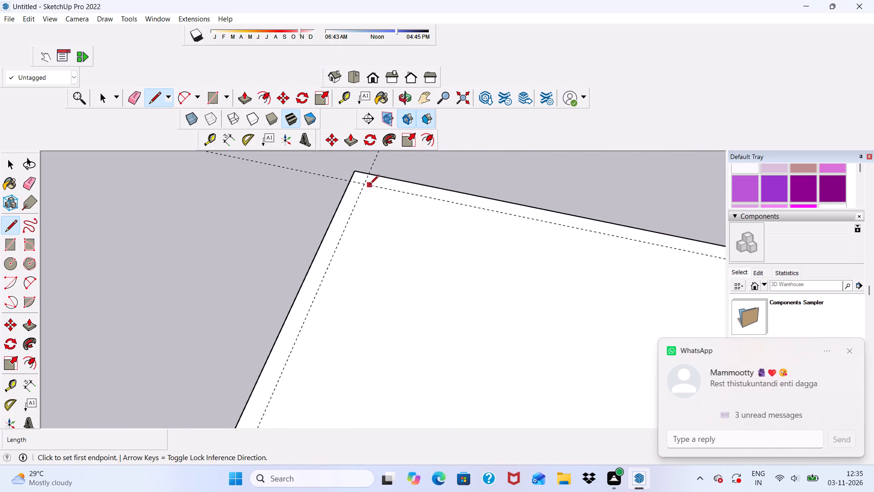
pyautogui.scroll(4, 356, 182)
pyautogui.click(353, 183)
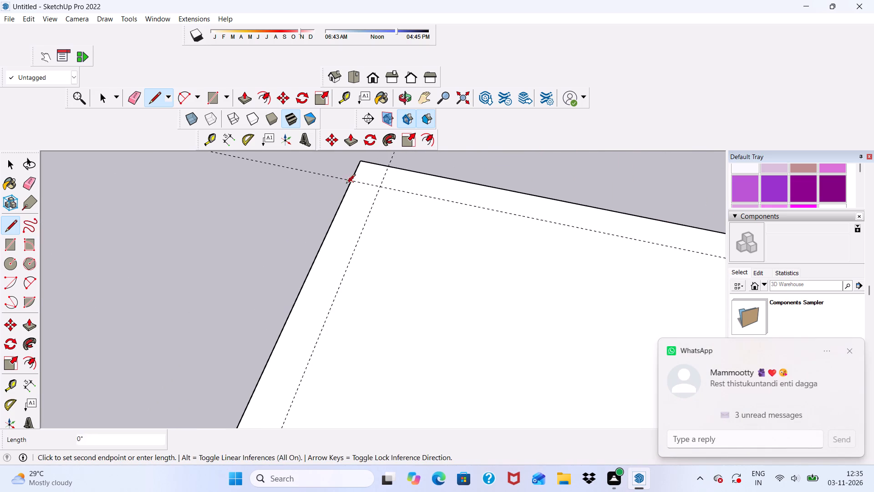
pyautogui.scroll(-17, 271, 210)
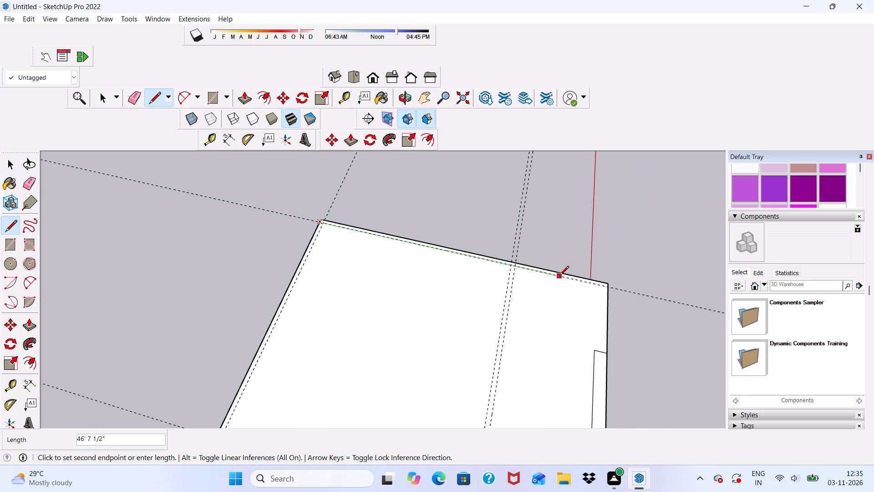
pyautogui.scroll(10, 597, 284)
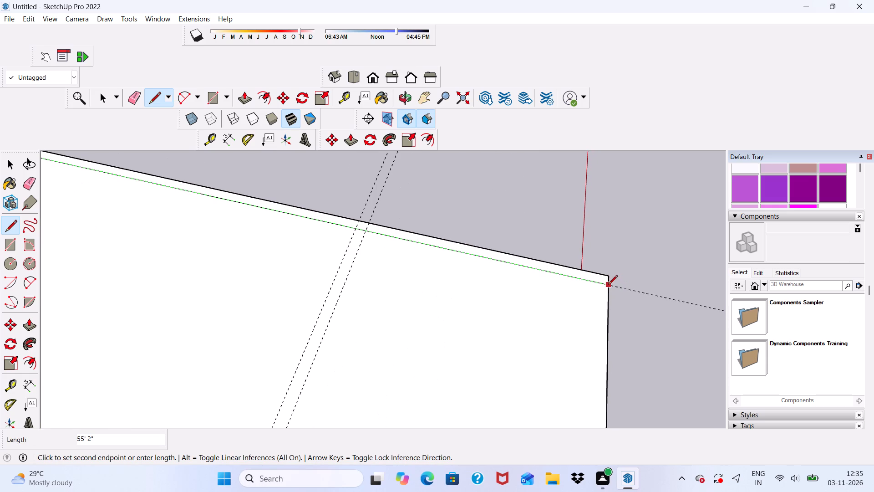
pyautogui.click(608, 285)
# Draw a line about 45' long along the rear guide of the mid-roof pair, from the recess edge to the outer side edge.
pyautogui.scroll(-7, 508, 217)
pyautogui.moveTo(534, 261); pyautogui.dragTo(354, 242, button='middle')
pyautogui.scroll(-3, 426, 226)
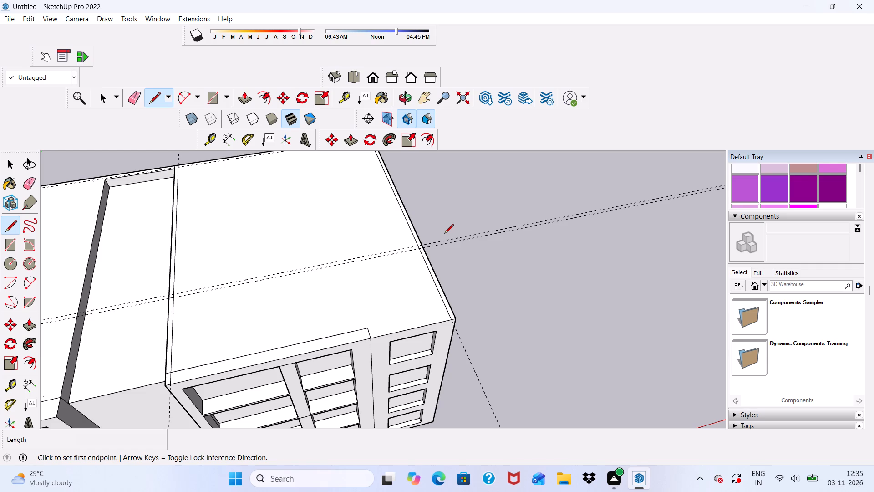
pyautogui.scroll(-3, 436, 252)
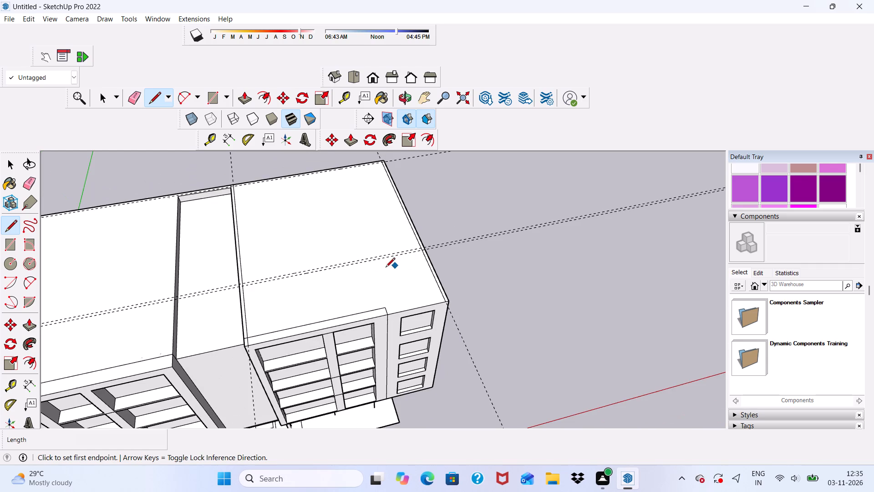
pyautogui.scroll(12, 236, 281)
pyautogui.moveTo(251, 287); pyautogui.dragTo(347, 212, button='middle')
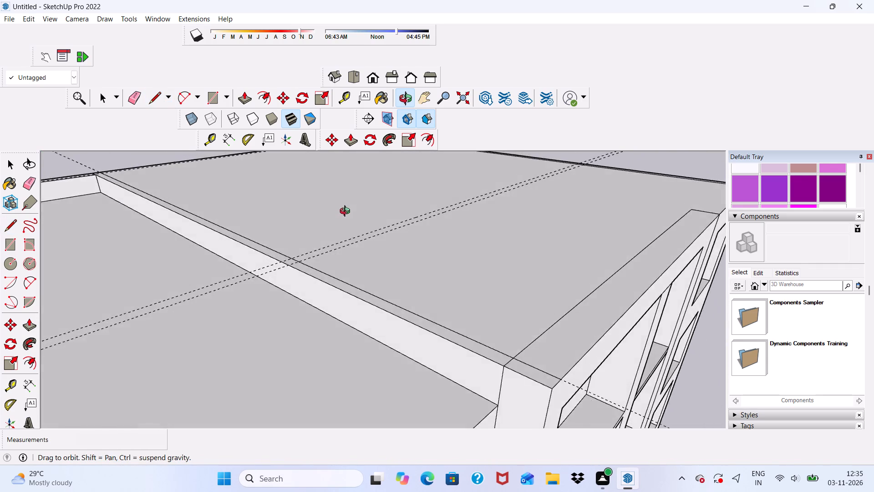
pyautogui.moveTo(347, 212); pyautogui.dragTo(243, 278, button='middle')
pyautogui.scroll(4, 220, 287)
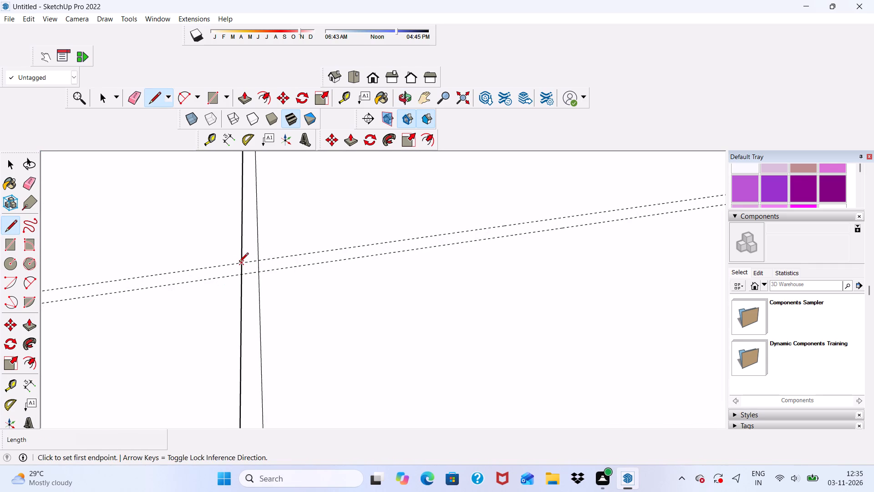
pyautogui.click(239, 263)
pyautogui.scroll(-15, 287, 260)
pyautogui.scroll(1, 506, 232)
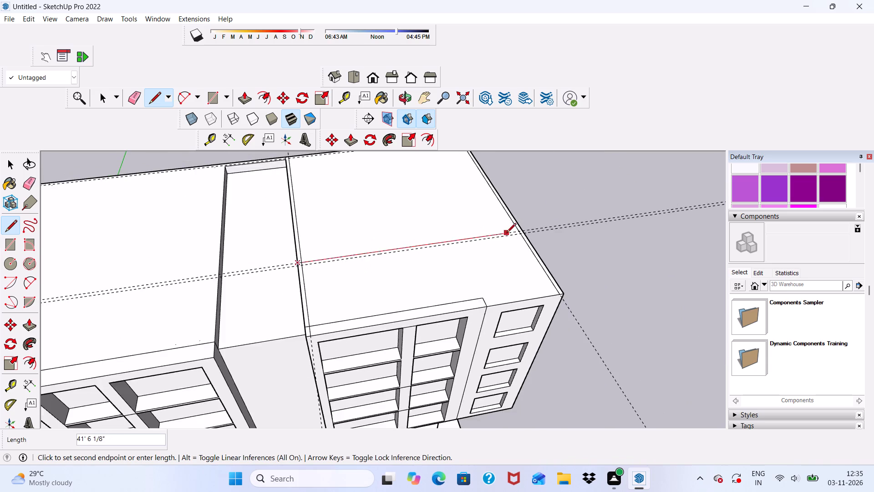
pyautogui.scroll(9, 507, 233)
pyautogui.click(534, 229)
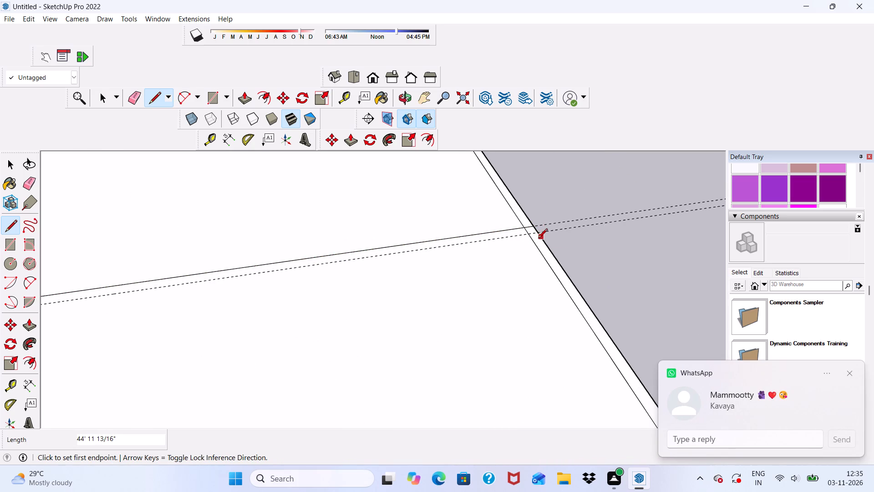
# Draw a line along the front guide of the mid-roof pair, from the outer side edge back to the recess edge.
pyautogui.scroll(5, 539, 239)
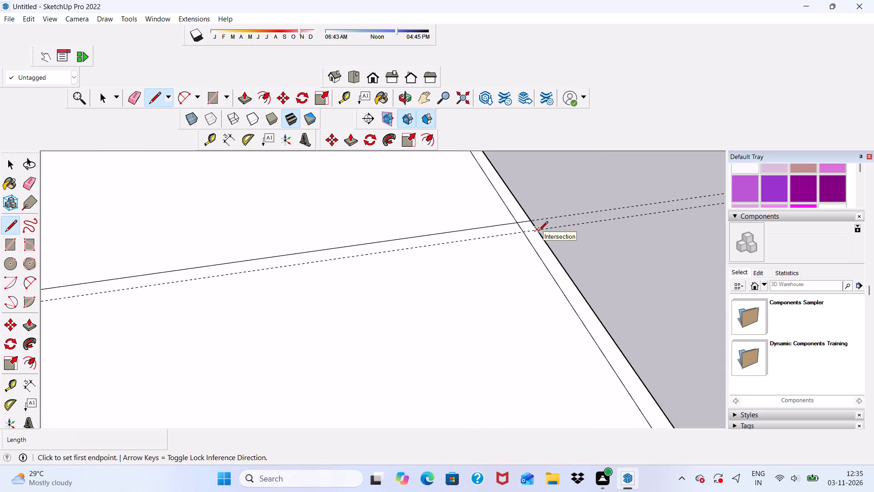
pyautogui.scroll(4, 539, 231)
pyautogui.click(538, 230)
pyautogui.scroll(-6, 538, 231)
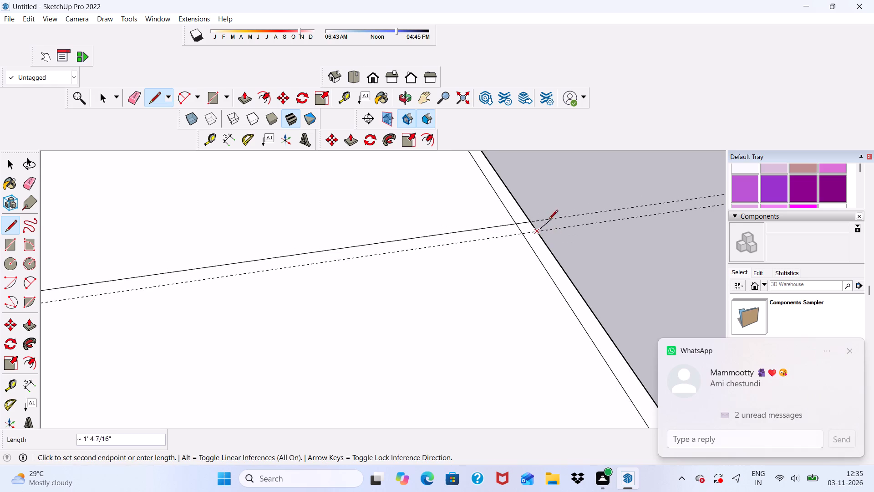
pyautogui.scroll(-4, 549, 220)
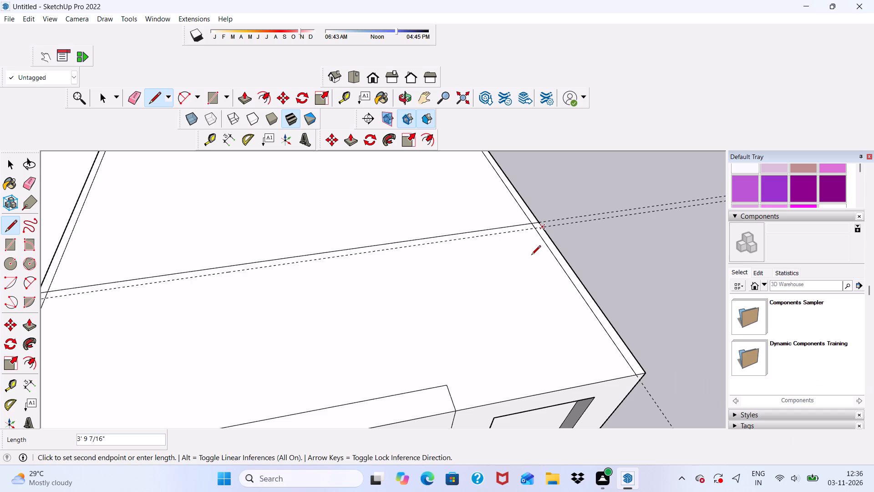
pyautogui.scroll(-4, 482, 259)
pyautogui.scroll(-3, 408, 303)
pyautogui.scroll(5, 254, 302)
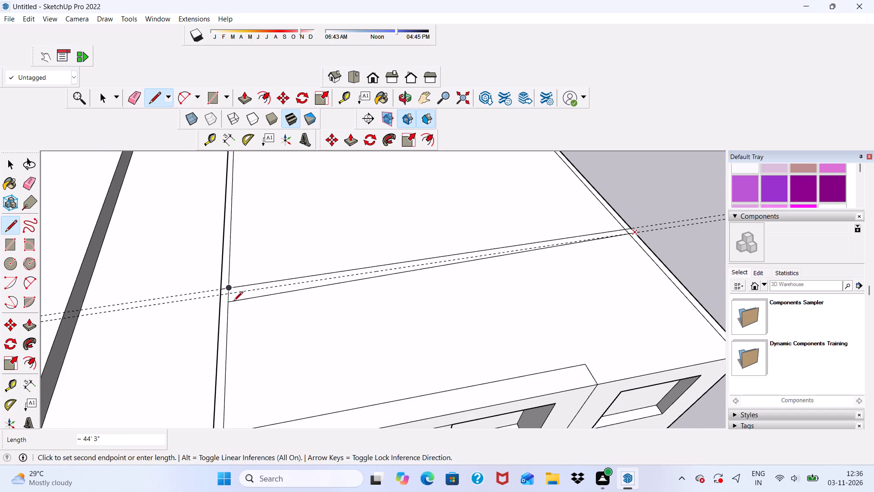
pyautogui.scroll(5, 235, 302)
pyautogui.scroll(1, 144, 302)
pyautogui.scroll(3, 220, 287)
pyautogui.click(219, 288)
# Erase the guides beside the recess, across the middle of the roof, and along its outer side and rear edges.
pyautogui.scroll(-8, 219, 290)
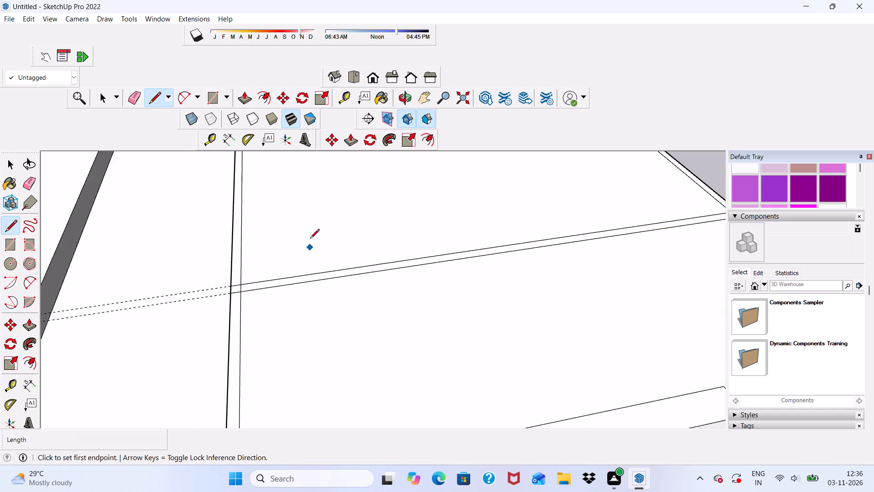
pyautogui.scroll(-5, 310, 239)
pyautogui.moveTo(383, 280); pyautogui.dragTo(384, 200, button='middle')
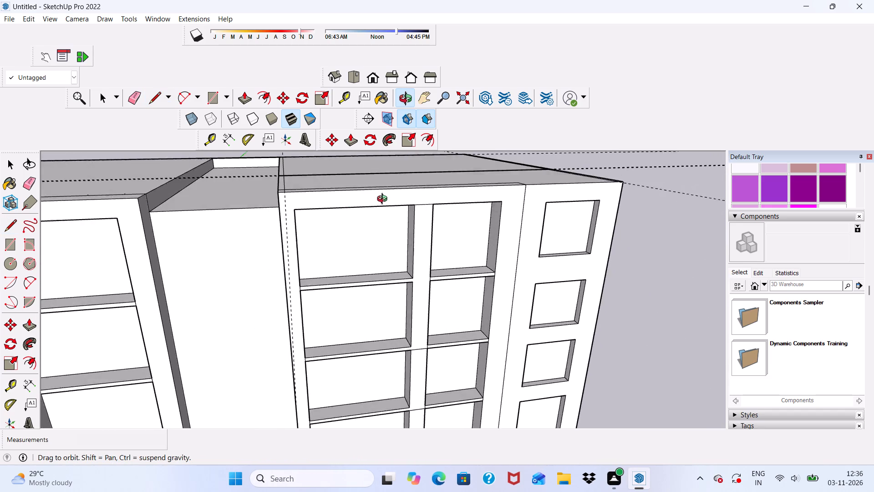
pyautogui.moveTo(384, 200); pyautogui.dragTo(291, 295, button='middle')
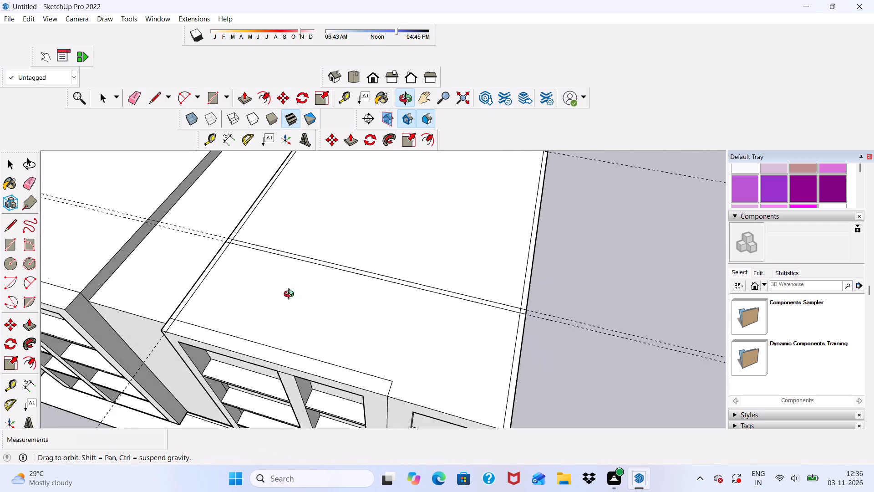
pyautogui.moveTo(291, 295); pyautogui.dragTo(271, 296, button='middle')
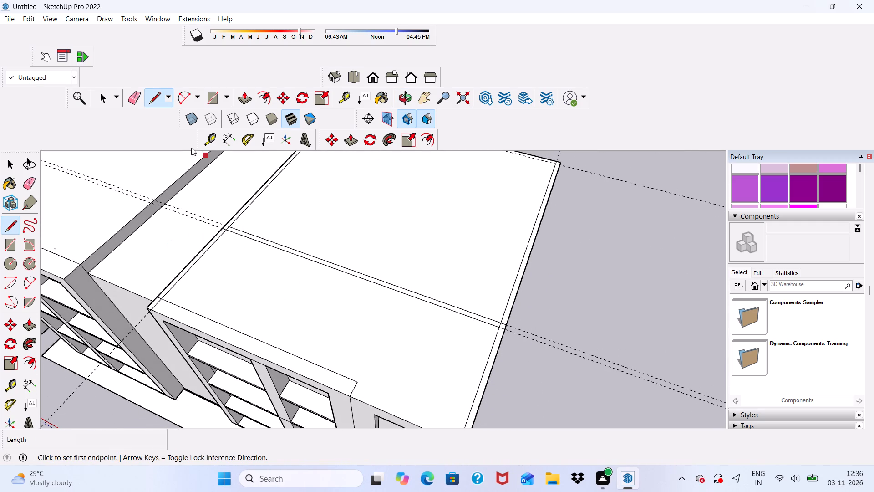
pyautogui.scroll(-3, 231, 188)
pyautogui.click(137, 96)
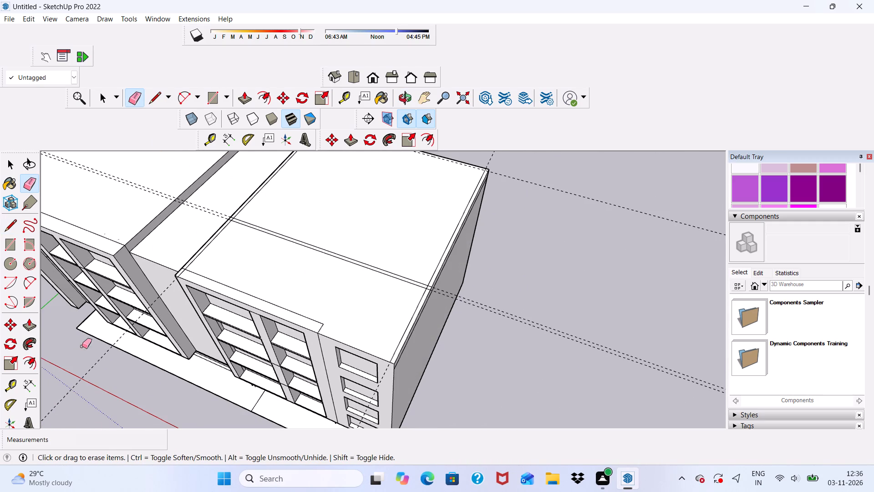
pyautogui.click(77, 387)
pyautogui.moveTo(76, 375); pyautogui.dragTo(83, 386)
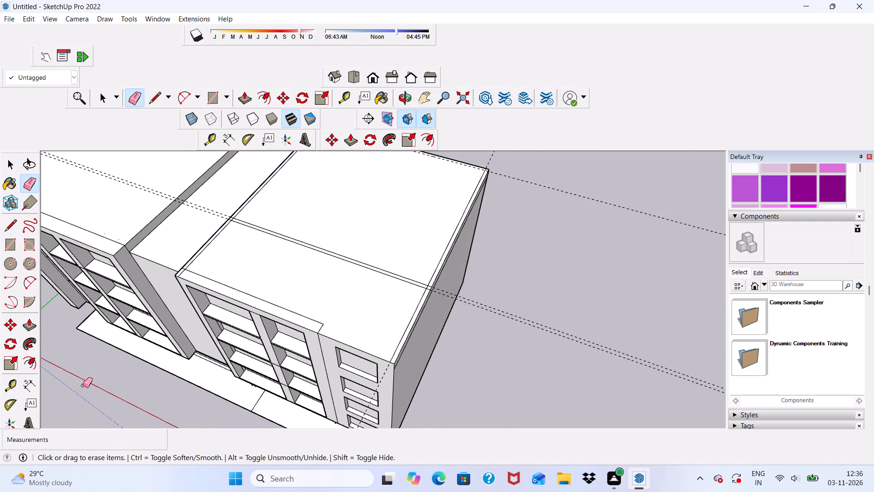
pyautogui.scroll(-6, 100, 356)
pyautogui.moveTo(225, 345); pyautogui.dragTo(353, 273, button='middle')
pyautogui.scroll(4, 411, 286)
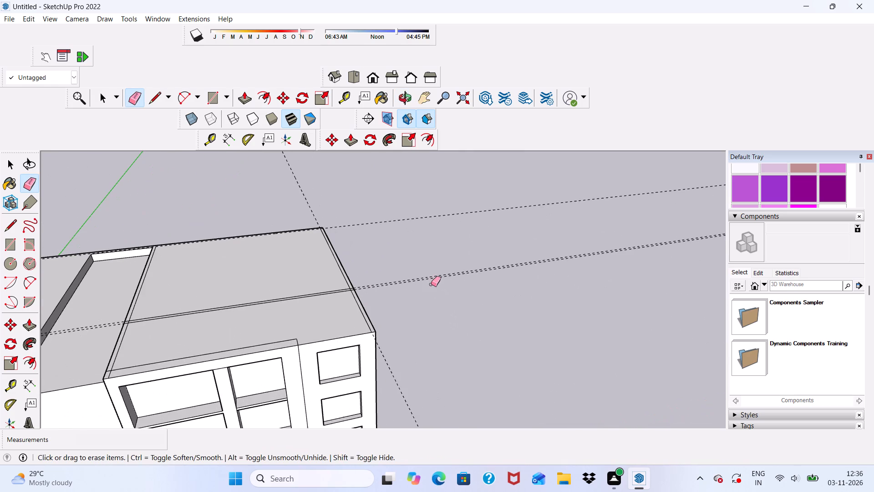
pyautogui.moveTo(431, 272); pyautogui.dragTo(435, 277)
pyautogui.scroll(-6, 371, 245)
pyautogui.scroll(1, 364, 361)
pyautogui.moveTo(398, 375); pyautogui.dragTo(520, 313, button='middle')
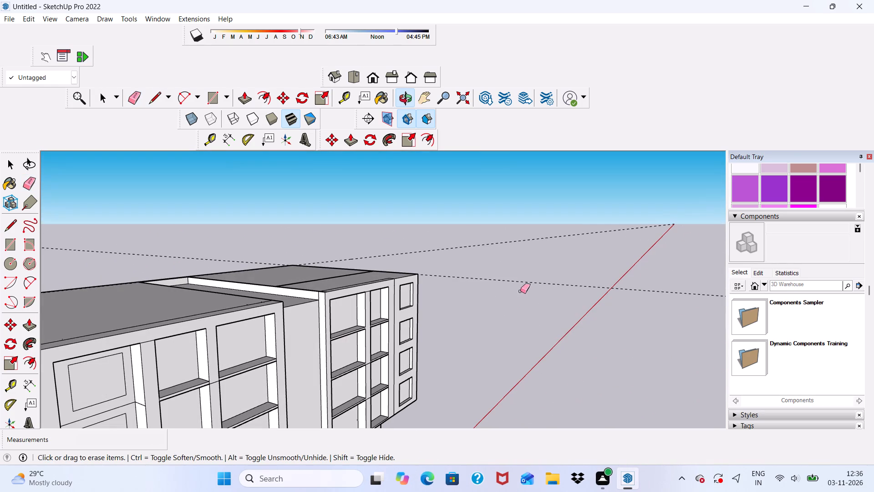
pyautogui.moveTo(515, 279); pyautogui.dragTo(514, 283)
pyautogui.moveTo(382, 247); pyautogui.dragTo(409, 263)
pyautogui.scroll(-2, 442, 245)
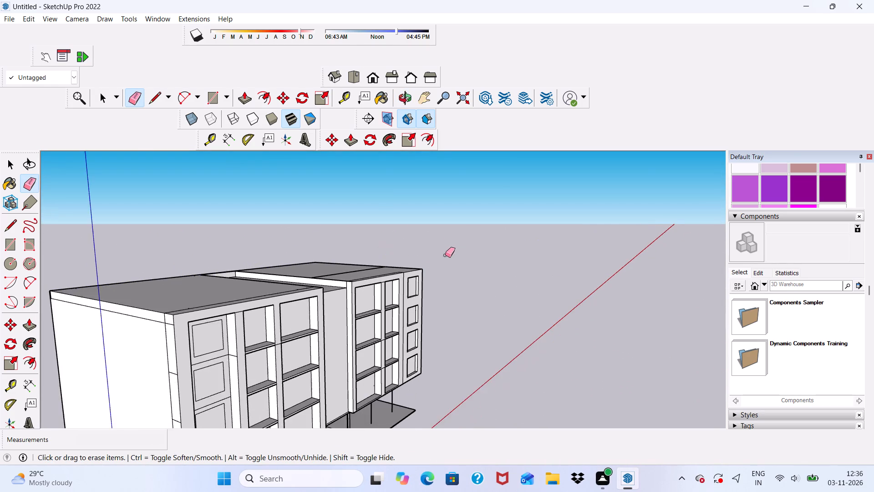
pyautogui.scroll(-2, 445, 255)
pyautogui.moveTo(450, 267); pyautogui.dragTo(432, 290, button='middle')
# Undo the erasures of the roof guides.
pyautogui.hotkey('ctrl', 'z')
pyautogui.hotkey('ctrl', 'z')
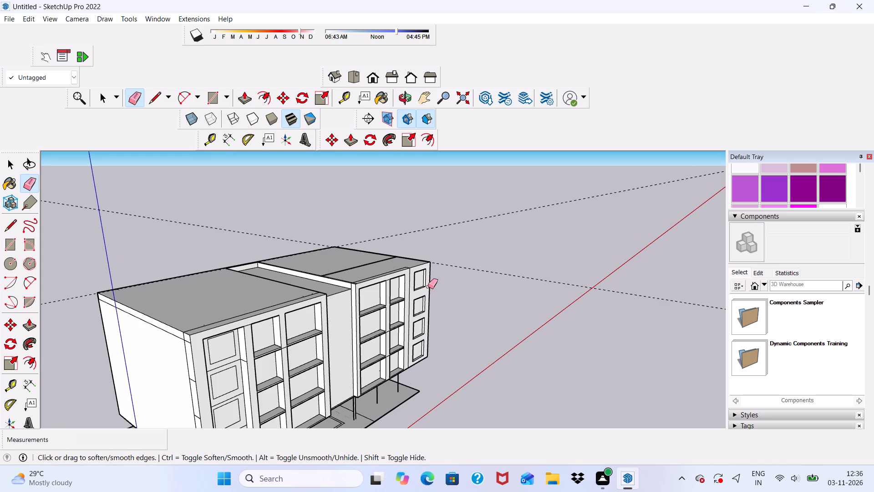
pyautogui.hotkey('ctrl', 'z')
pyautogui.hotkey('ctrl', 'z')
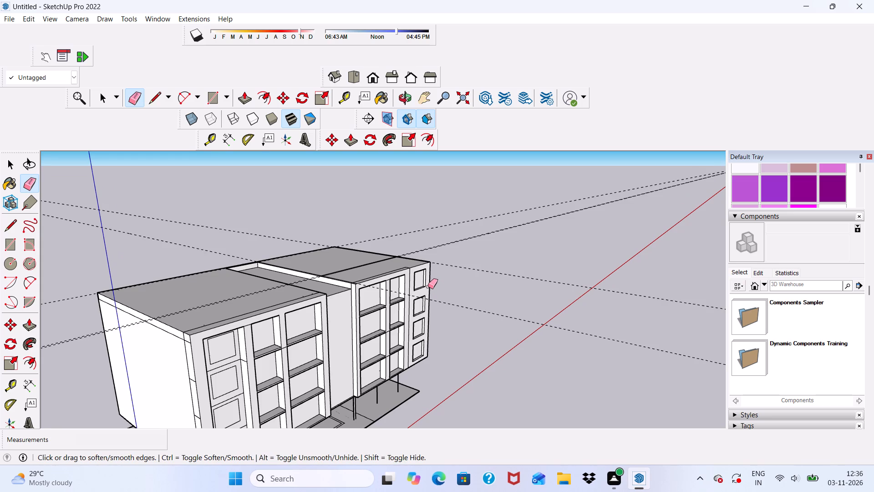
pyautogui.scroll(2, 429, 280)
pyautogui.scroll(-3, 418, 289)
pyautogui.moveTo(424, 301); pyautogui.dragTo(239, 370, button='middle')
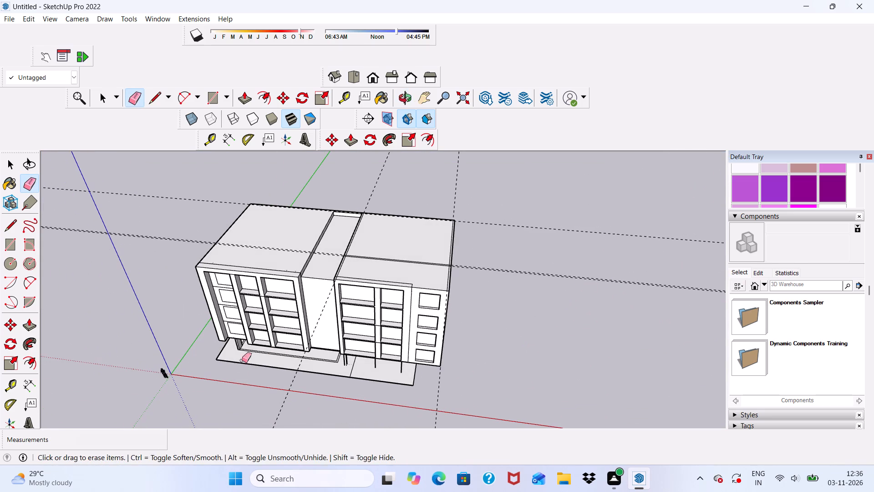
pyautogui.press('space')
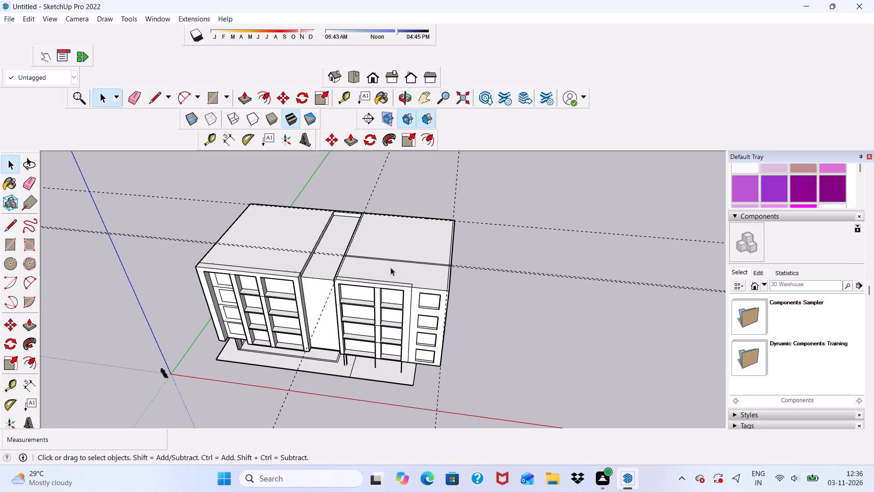
# Place a guide 9" inside the roof edge bordering the recess, on the block at the opposite side of the recess.
pyautogui.scroll(10, 304, 261)
pyautogui.scroll(-2, 305, 261)
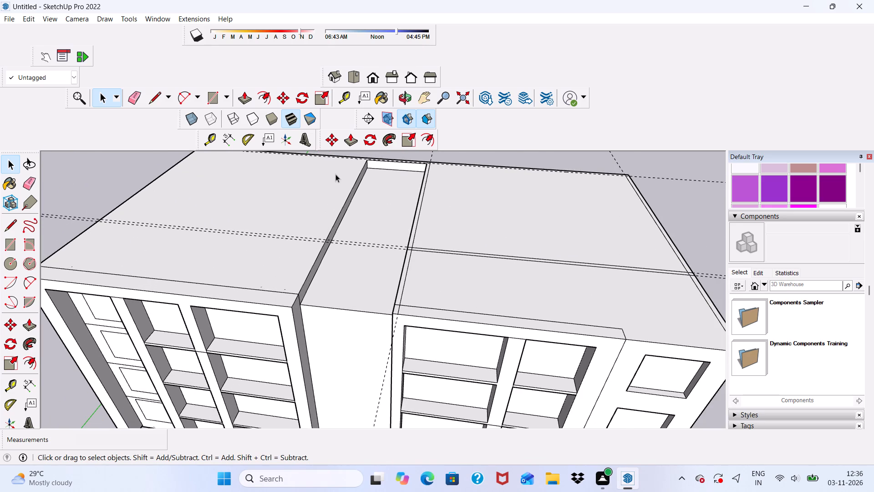
pyautogui.click(346, 94)
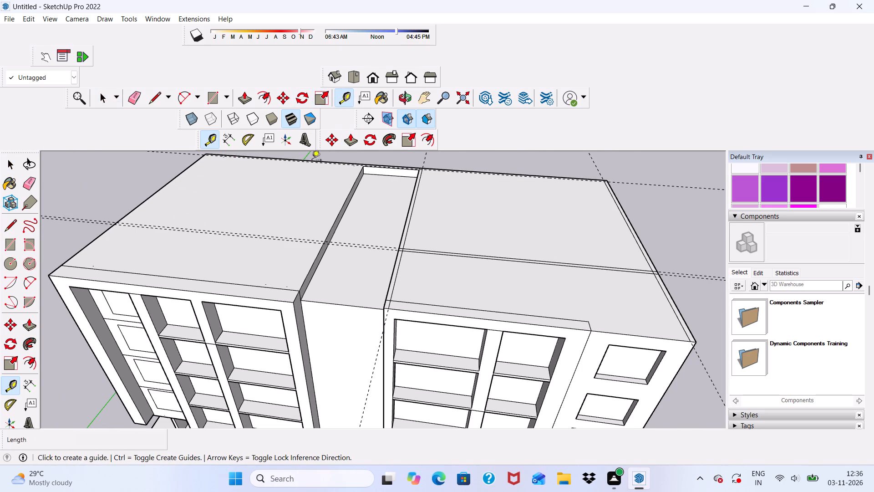
pyautogui.scroll(3, 281, 264)
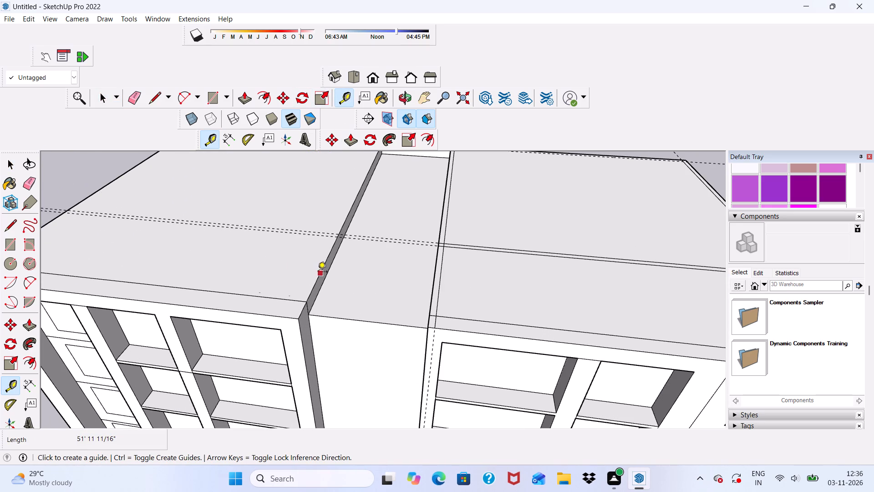
pyautogui.click(319, 266)
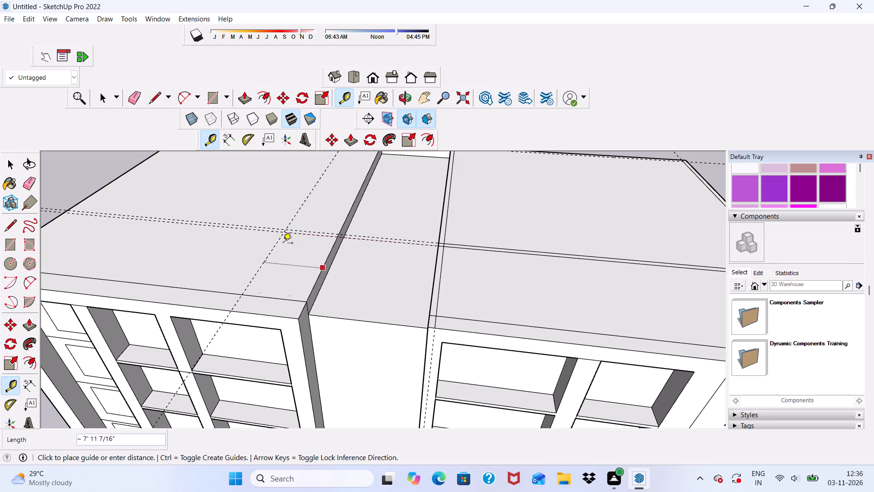
pyautogui.write('9"')
pyautogui.press('Return')
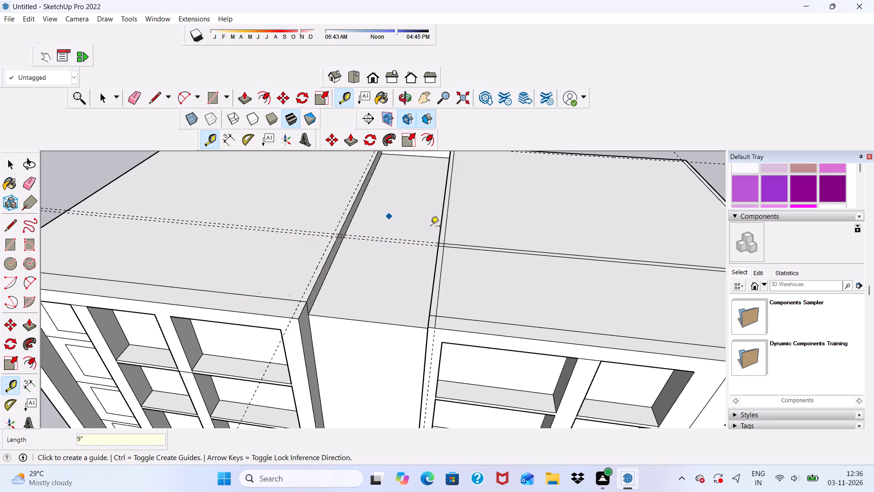
# Place a guide 9" inside the outer side edge of that opposite block's roof.
pyautogui.scroll(-6, 414, 248)
pyautogui.scroll(6, 188, 256)
pyautogui.click(185, 251)
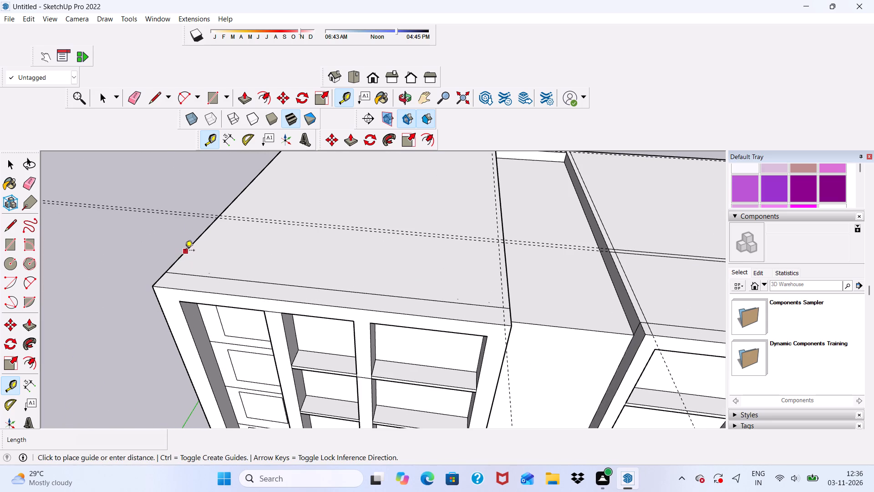
pyautogui.write('9"')
pyautogui.press('Return')
# Draw a line about 42' 1" along the rear-edge guide, from the outer corner guide intersection to the recess-side guide, on the opposite roof block.
pyautogui.scroll(-5, 193, 285)
pyautogui.scroll(11, 360, 161)
pyautogui.moveTo(355, 194); pyautogui.dragTo(355, 303, button='middle')
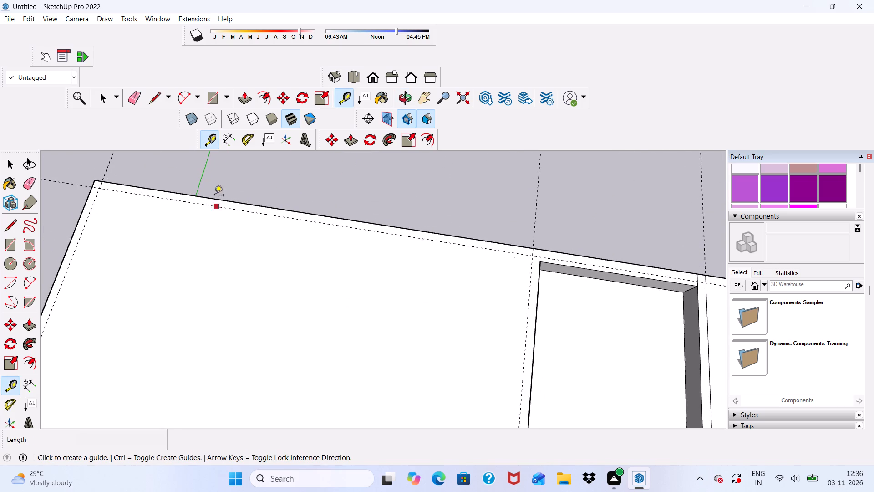
pyautogui.moveTo(153, 99); pyautogui.dragTo(168, 108)
pyautogui.scroll(2, 86, 190)
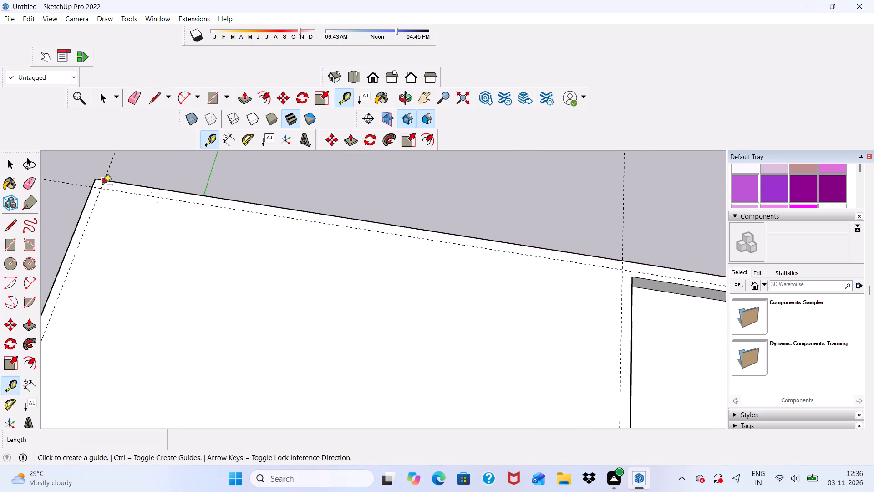
pyautogui.click(155, 92)
pyautogui.scroll(2, 89, 183)
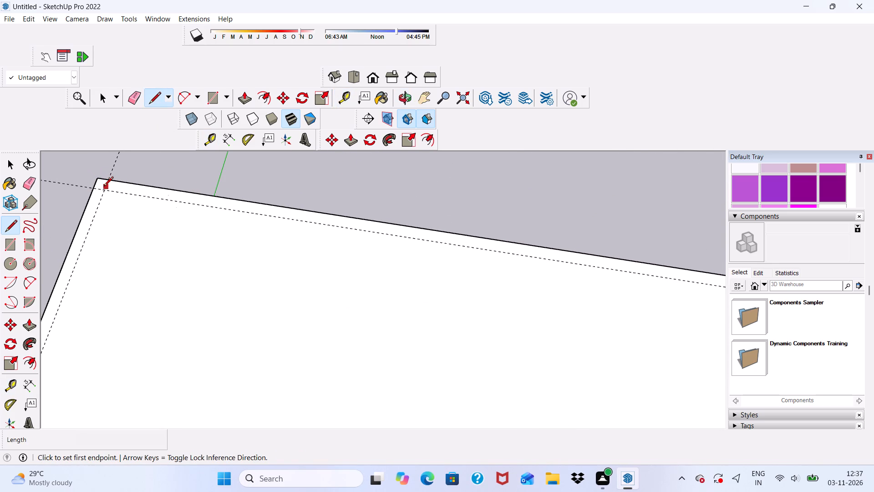
pyautogui.click(104, 188)
pyautogui.scroll(-5, 178, 201)
pyautogui.scroll(-9, 284, 205)
pyautogui.scroll(2, 430, 235)
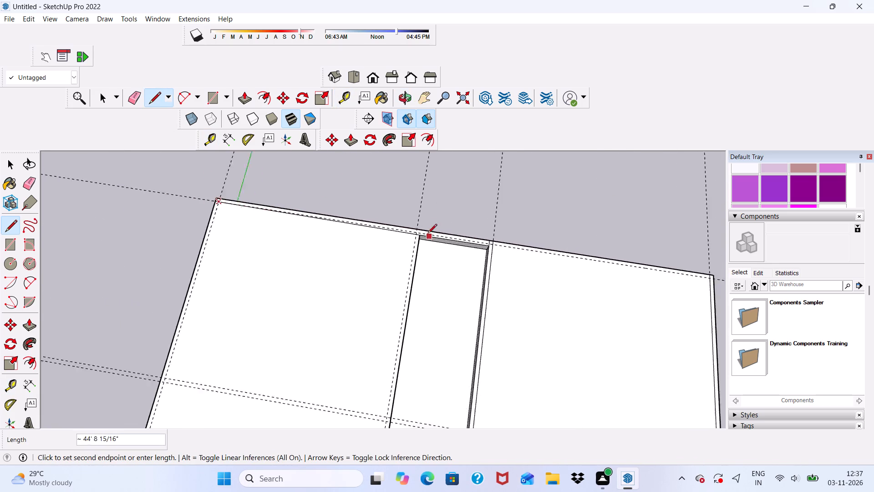
pyautogui.scroll(20, 427, 234)
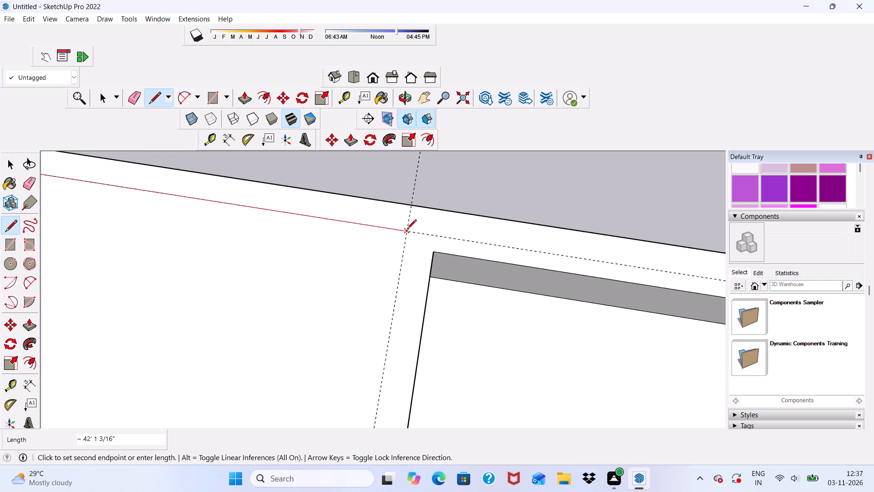
pyautogui.click(407, 230)
# Continue the line along the recess-side guide to the cross guide nearer the front of the roof.
pyautogui.scroll(-6, 407, 230)
pyautogui.scroll(6, 408, 229)
pyautogui.scroll(-20, 407, 230)
pyautogui.scroll(-1, 407, 230)
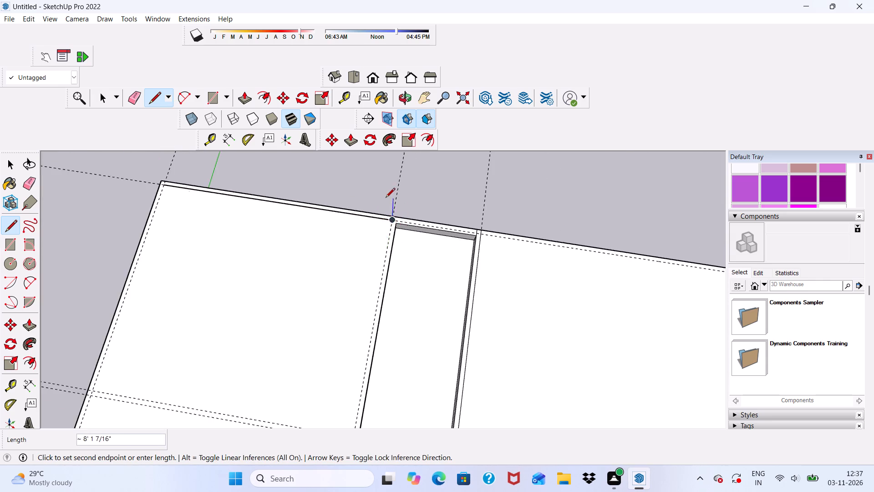
pyautogui.scroll(-3, 386, 198)
pyautogui.scroll(16, 371, 357)
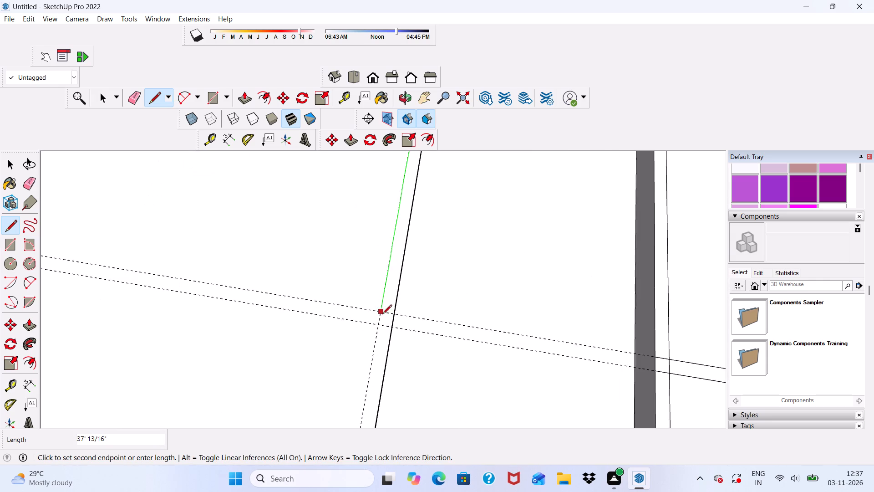
pyautogui.scroll(5, 381, 317)
pyautogui.click(375, 328)
# Continue the line about 42' 1" along the front-most cross guide to its intersection with the outer side guide.
pyautogui.scroll(-5, 377, 316)
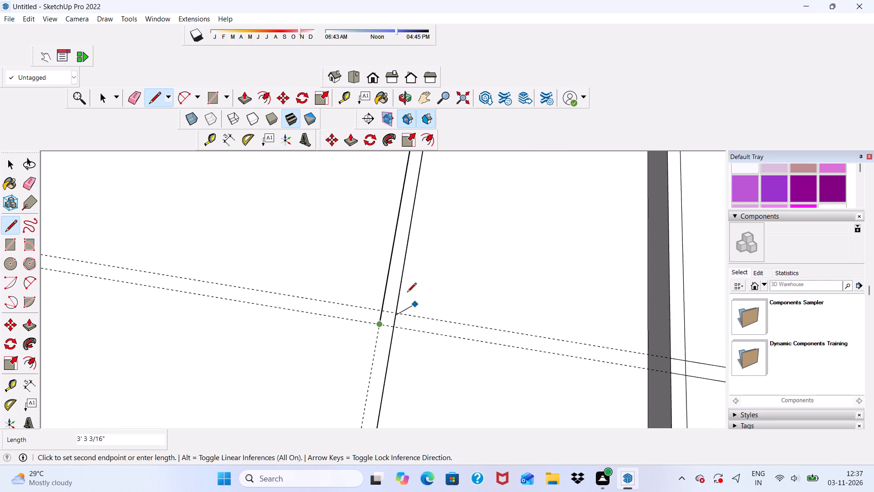
pyautogui.scroll(-5, 407, 293)
pyautogui.scroll(-12, 355, 296)
pyautogui.scroll(11, 234, 290)
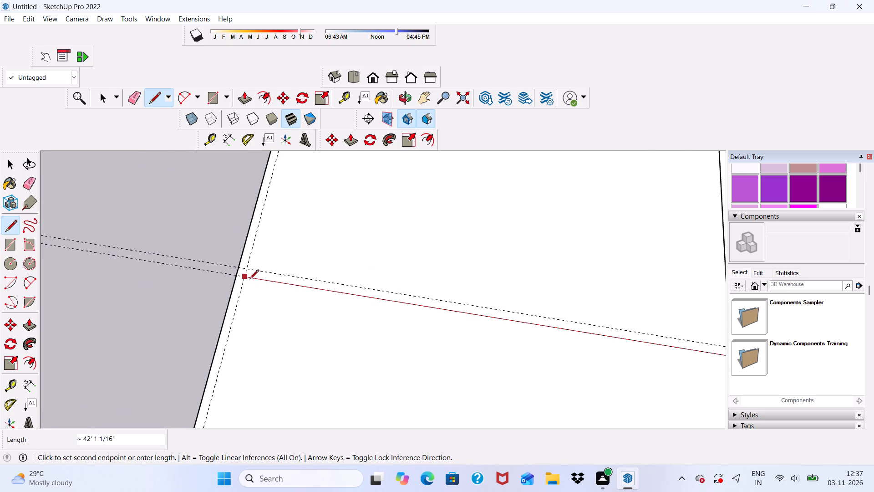
pyautogui.scroll(5, 249, 280)
pyautogui.click(250, 277)
# Close the outline with a line about 37' 10" along the outer side guide, back to the rear starting corner.
pyautogui.scroll(-10, 244, 299)
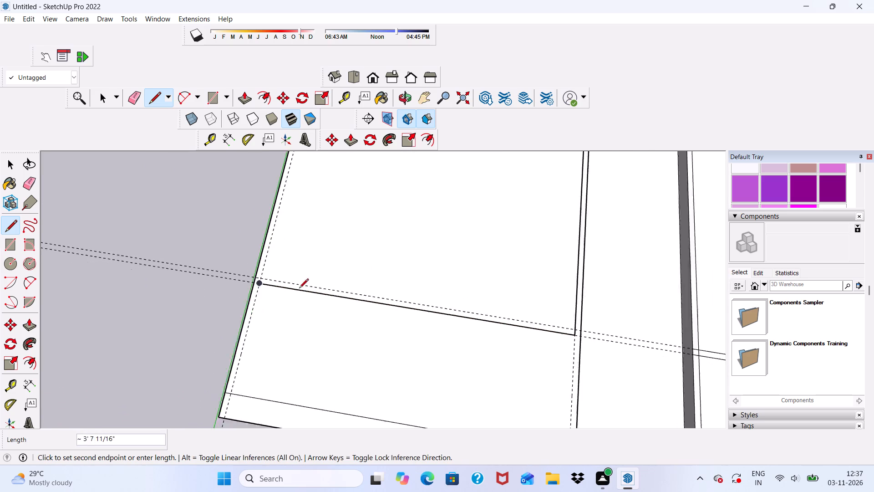
pyautogui.scroll(-8, 299, 289)
pyautogui.scroll(13, 312, 171)
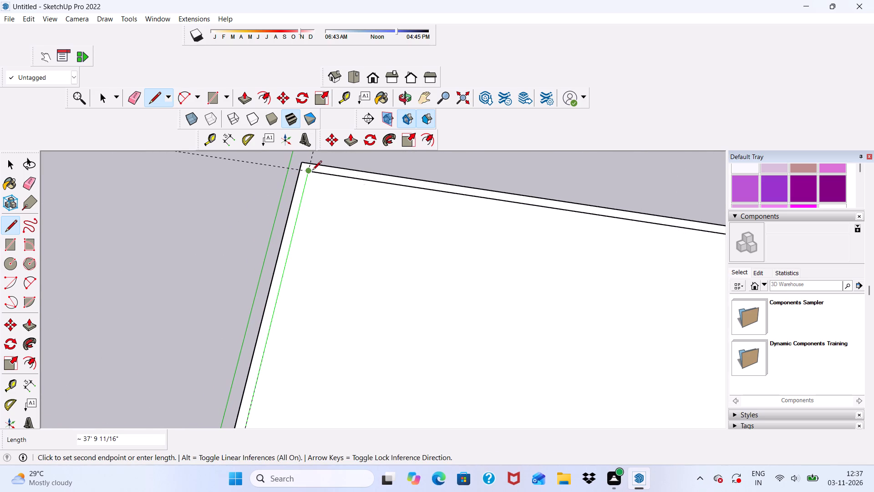
pyautogui.click(311, 171)
pyautogui.scroll(-16, 305, 183)
pyautogui.scroll(5, 351, 353)
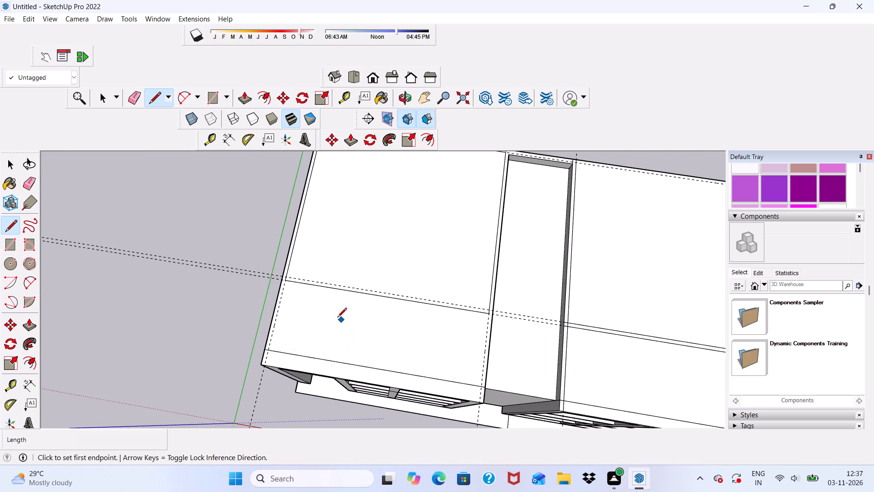
# Draw a line about 42' 1" along the rear-most cross guide, between the outer side line and the recess-side line.
pyautogui.moveTo(337, 318); pyautogui.dragTo(438, 318, button='middle')
pyautogui.scroll(5, 330, 318)
pyautogui.scroll(5, 291, 332)
pyautogui.scroll(4, 328, 327)
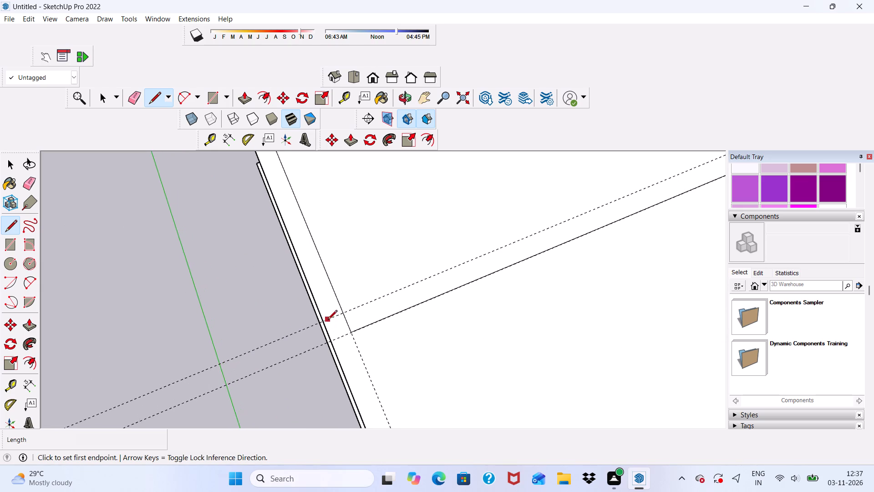
pyautogui.scroll(8, 327, 320)
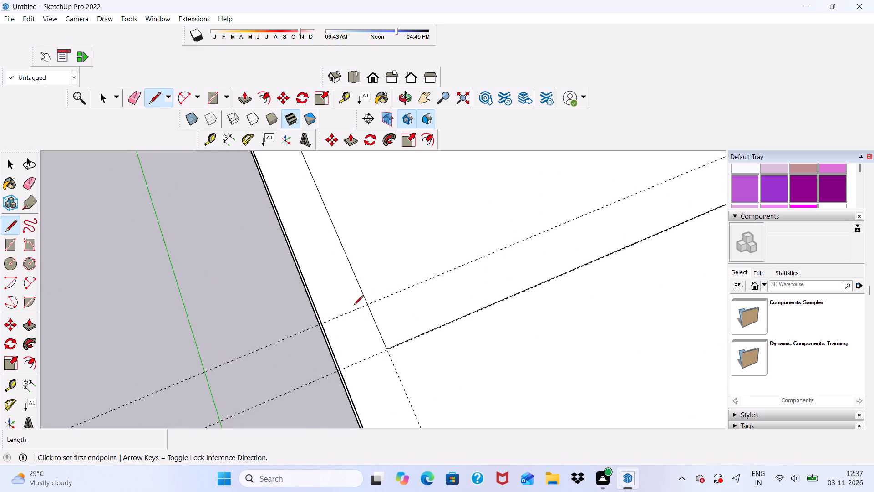
pyautogui.click(366, 305)
pyautogui.scroll(-6, 390, 296)
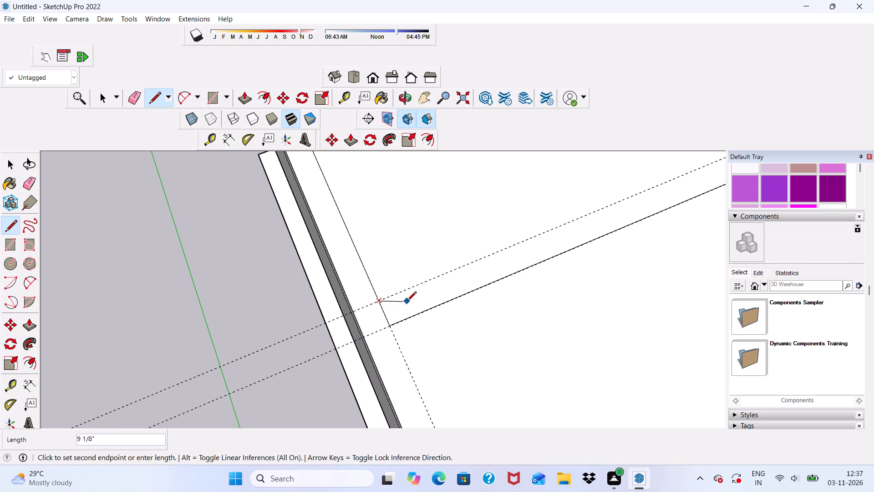
pyautogui.scroll(-7, 406, 302)
pyautogui.scroll(2, 425, 280)
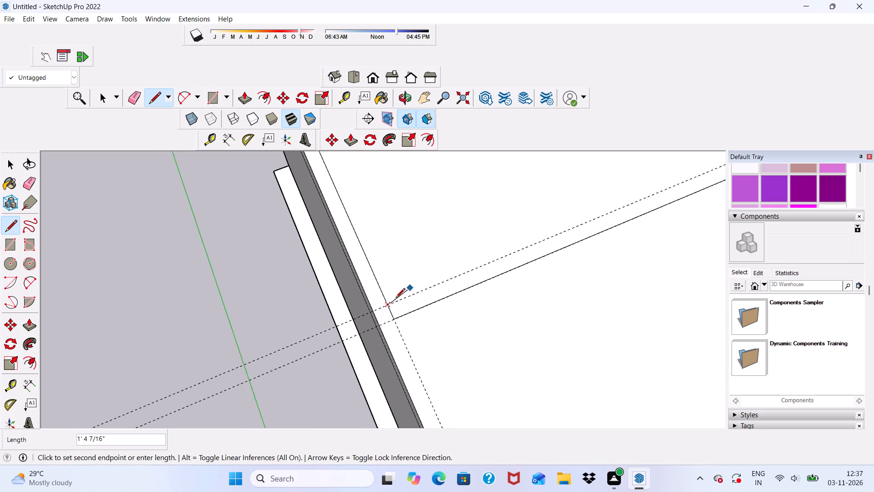
pyautogui.scroll(3, 396, 298)
pyautogui.scroll(-12, 285, 304)
pyautogui.scroll(9, 531, 200)
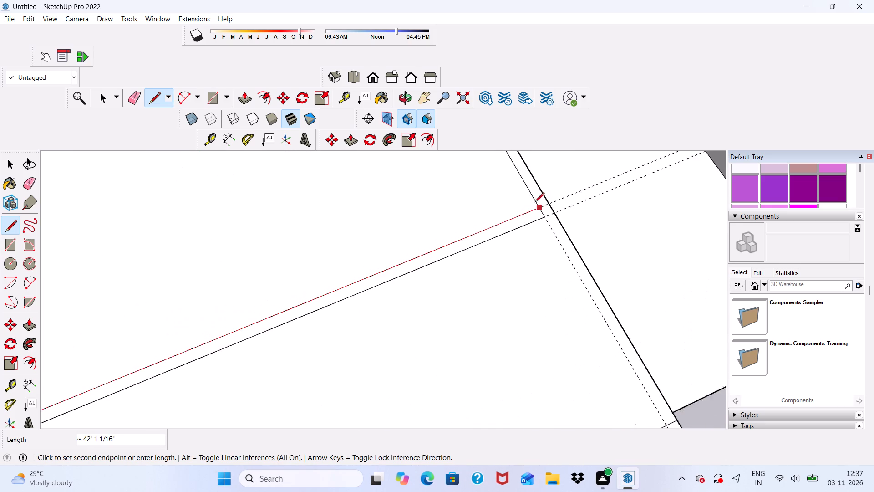
pyautogui.scroll(2, 535, 203)
pyautogui.click(539, 210)
# Draw a short line from the outline's front outer corner to the roof's outer side edge, extending the front cross line.
pyautogui.scroll(-11, 514, 207)
pyautogui.moveTo(487, 264); pyautogui.dragTo(488, 265, button='middle')
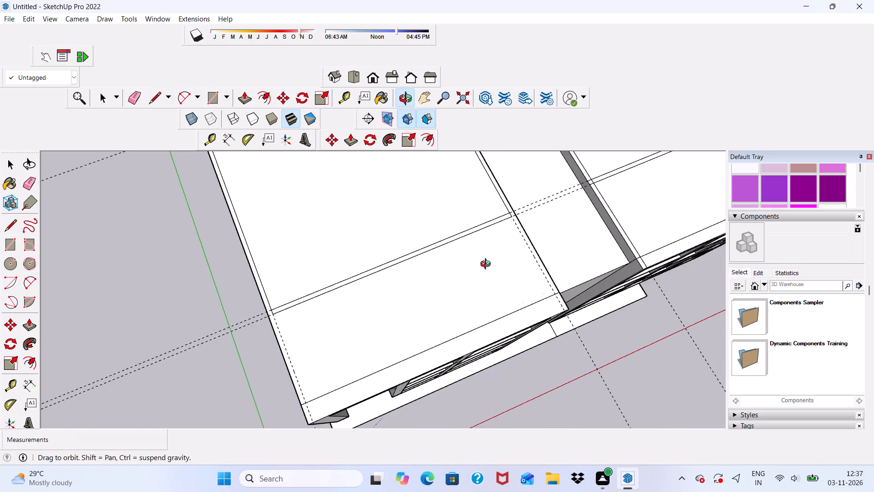
pyautogui.moveTo(488, 265); pyautogui.dragTo(424, 274, button='middle')
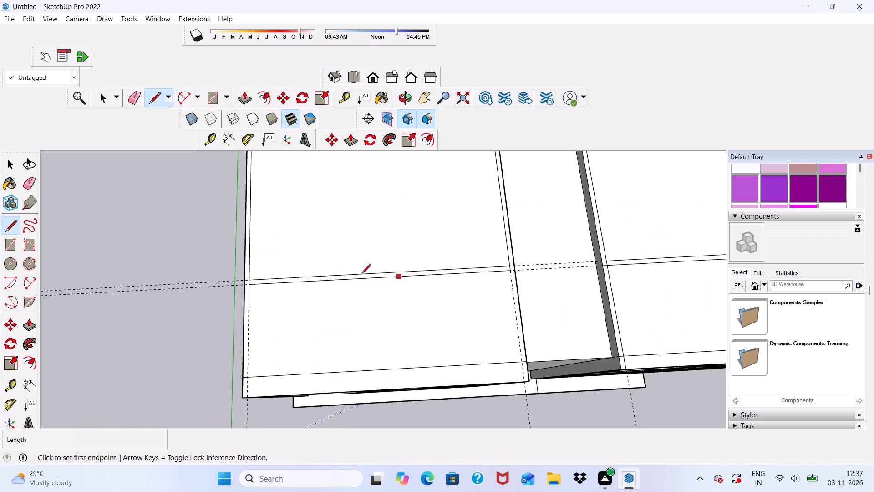
pyautogui.scroll(5, 217, 281)
pyautogui.scroll(15, 259, 280)
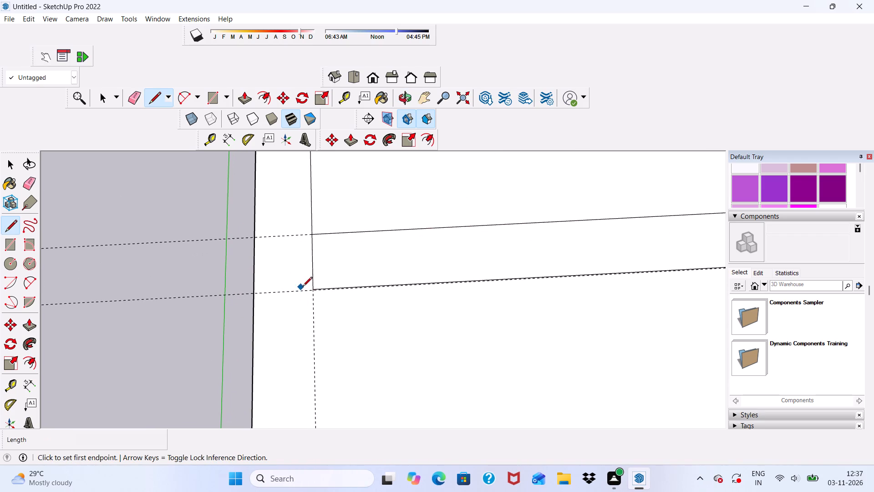
pyautogui.click(312, 288)
pyautogui.click(256, 288)
# Erase the two parallel guides crossing the middle of the roof.
pyautogui.scroll(-6, 258, 273)
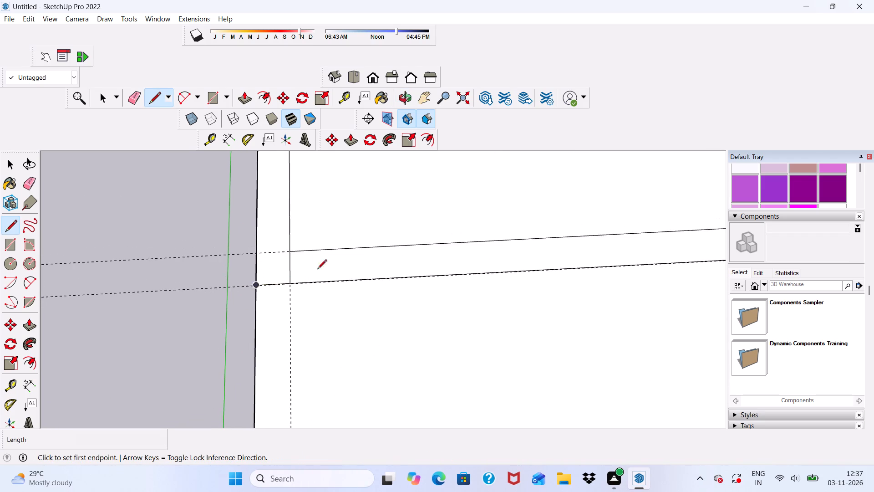
pyautogui.scroll(-6, 317, 270)
pyautogui.scroll(6, 261, 297)
pyautogui.scroll(-9, 300, 218)
pyautogui.moveTo(341, 302); pyautogui.dragTo(365, 271, button='middle')
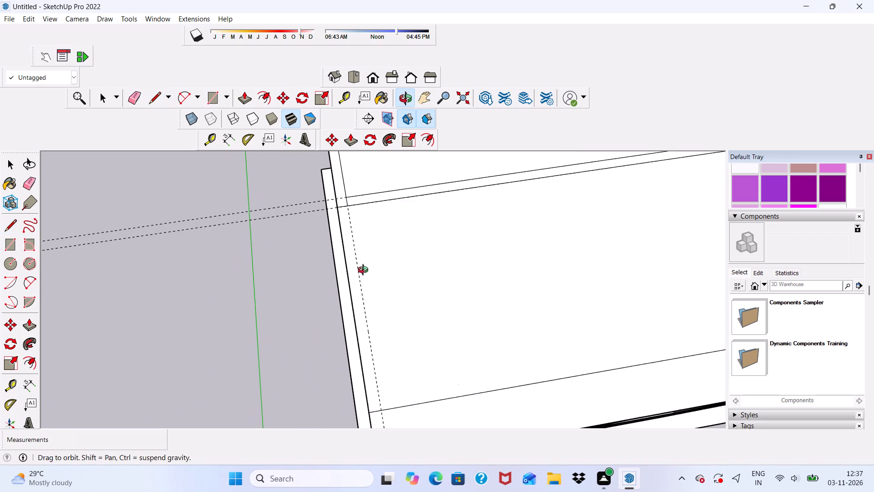
pyautogui.moveTo(365, 271); pyautogui.dragTo(368, 268, button='middle')
pyautogui.click(134, 91)
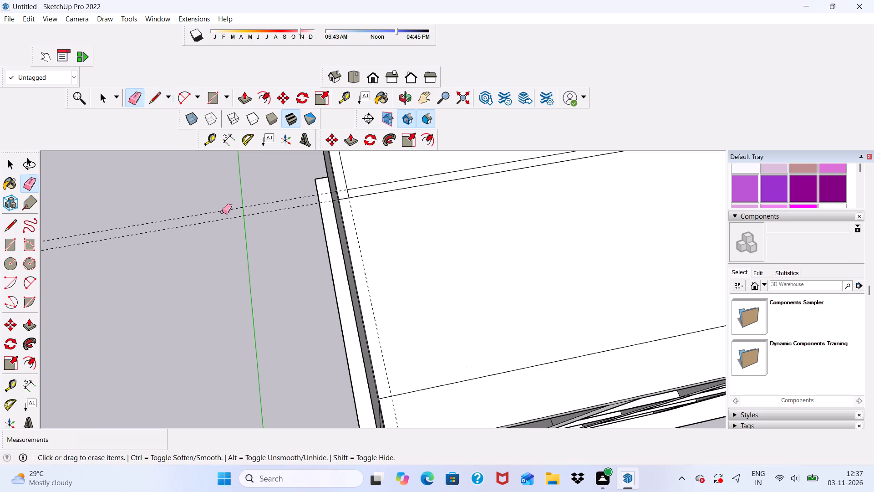
pyautogui.moveTo(278, 196); pyautogui.dragTo(282, 212)
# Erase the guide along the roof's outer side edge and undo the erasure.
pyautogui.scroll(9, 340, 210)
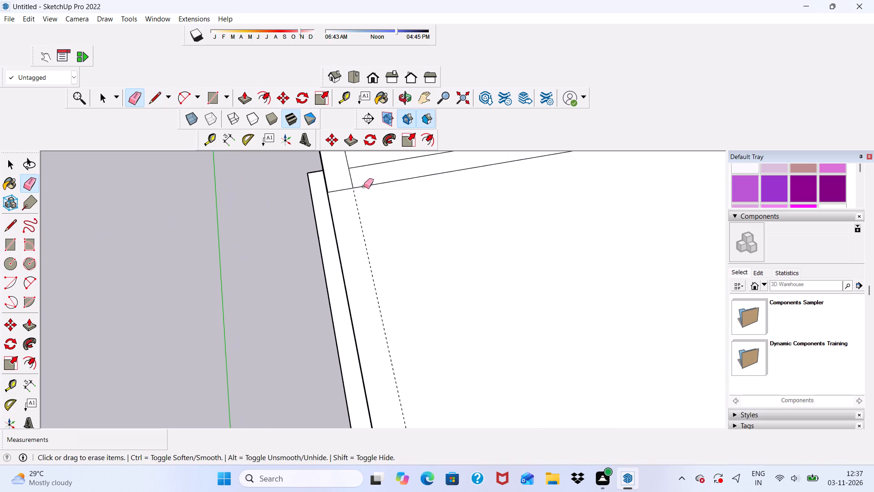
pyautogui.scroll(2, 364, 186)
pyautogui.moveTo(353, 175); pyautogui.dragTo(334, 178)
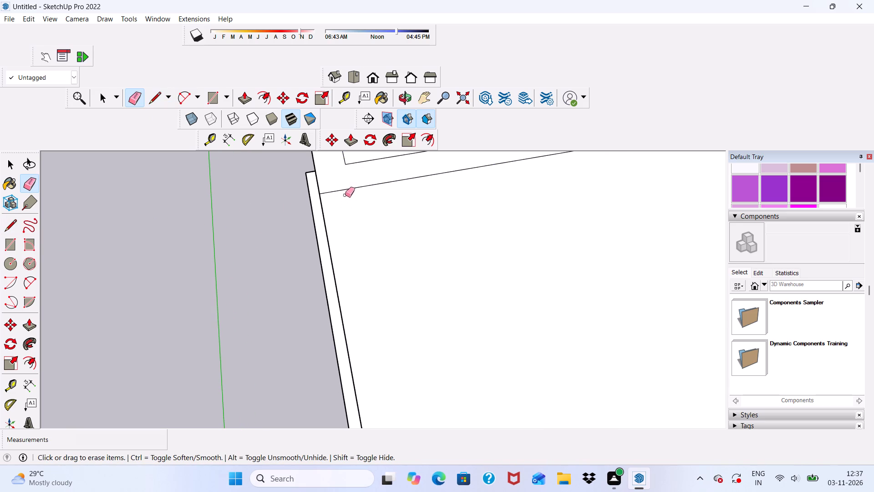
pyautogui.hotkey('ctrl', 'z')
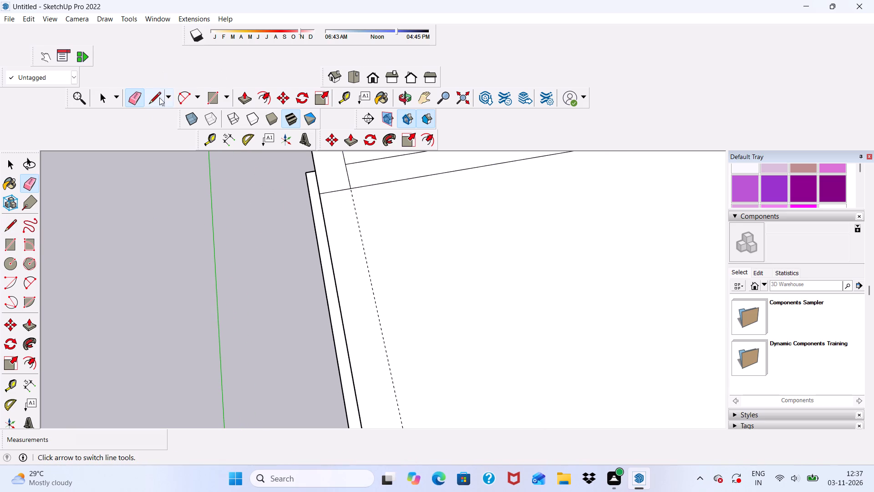
# Draw a line about 14' 7" along the outer side guide, from the front cross line to the line near the roof's front edge.
pyautogui.click(159, 97)
pyautogui.scroll(-5, 213, 148)
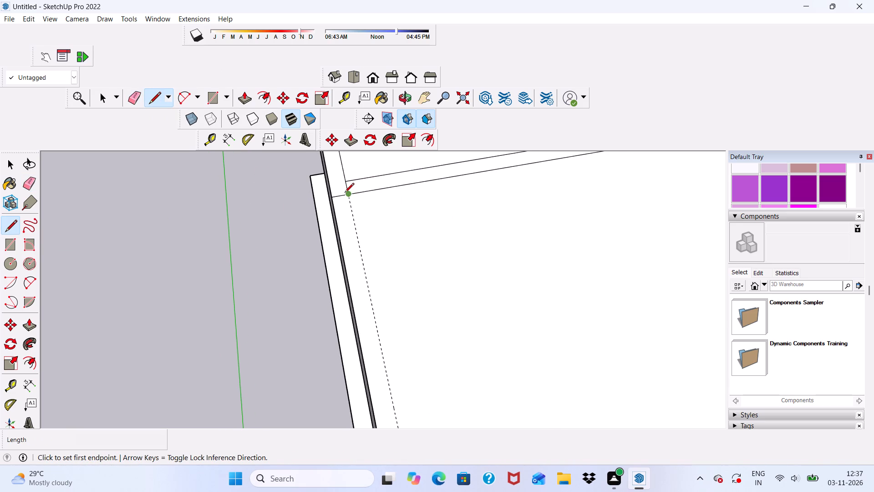
pyautogui.click(348, 198)
pyautogui.scroll(-14, 356, 258)
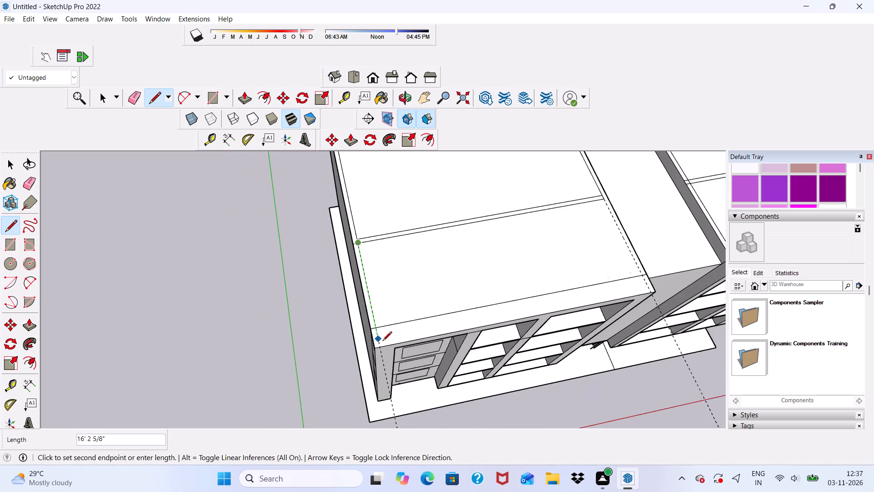
pyautogui.scroll(11, 386, 345)
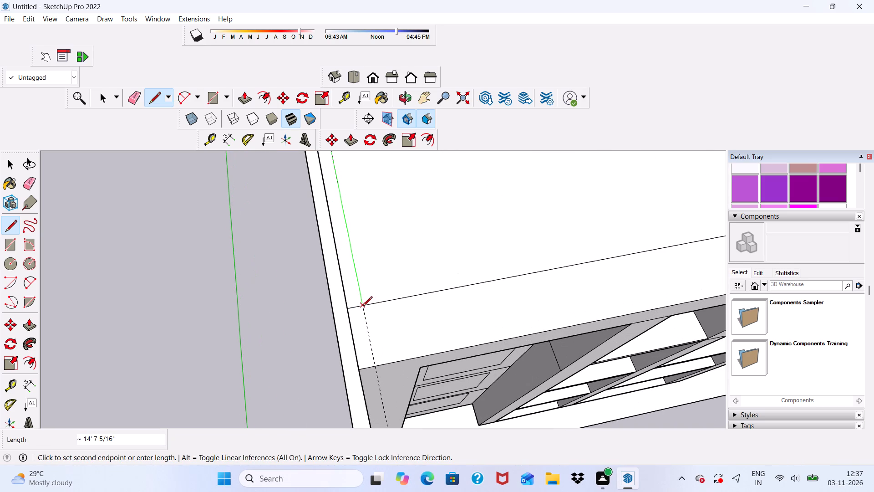
pyautogui.scroll(-6, 350, 324)
pyautogui.click(361, 314)
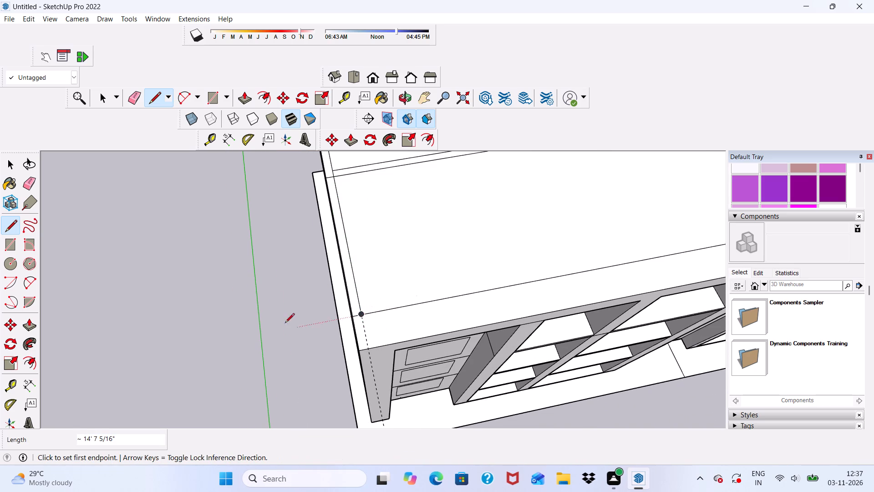
pyautogui.press('space')
# Erase the traced outer side guide where it runs past the building's base.
pyautogui.click(129, 97)
pyautogui.scroll(-5, 216, 192)
pyautogui.moveTo(324, 263); pyautogui.dragTo(327, 218, button='middle')
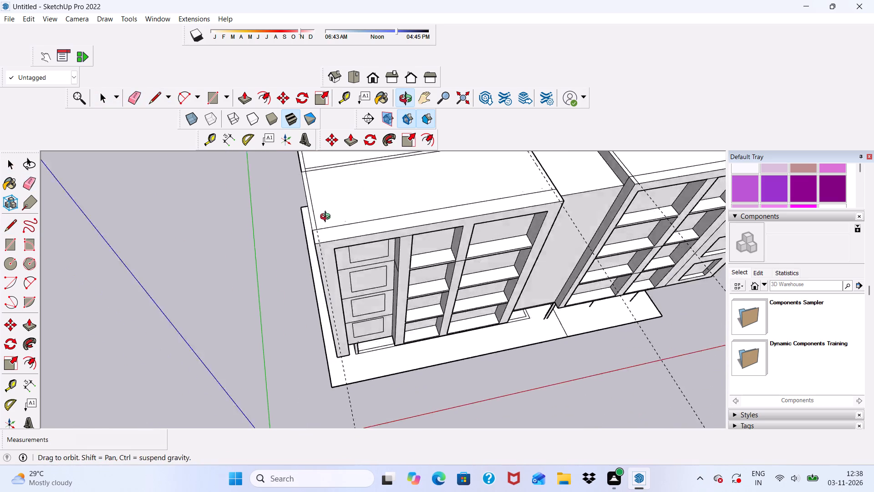
pyautogui.moveTo(327, 218); pyautogui.dragTo(310, 149, button='middle')
pyautogui.scroll(1, 309, 373)
pyautogui.moveTo(311, 379); pyautogui.dragTo(312, 381)
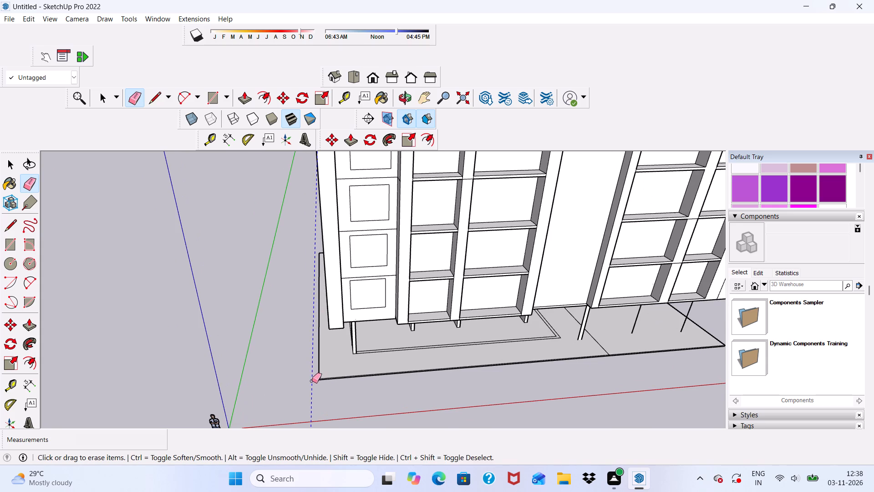
pyautogui.moveTo(312, 381); pyautogui.dragTo(320, 390)
# Erase the three remaining parallel guides running front to back over the two roof blocks.
pyautogui.scroll(-11, 262, 338)
pyautogui.moveTo(370, 372); pyautogui.dragTo(597, 368, button='middle')
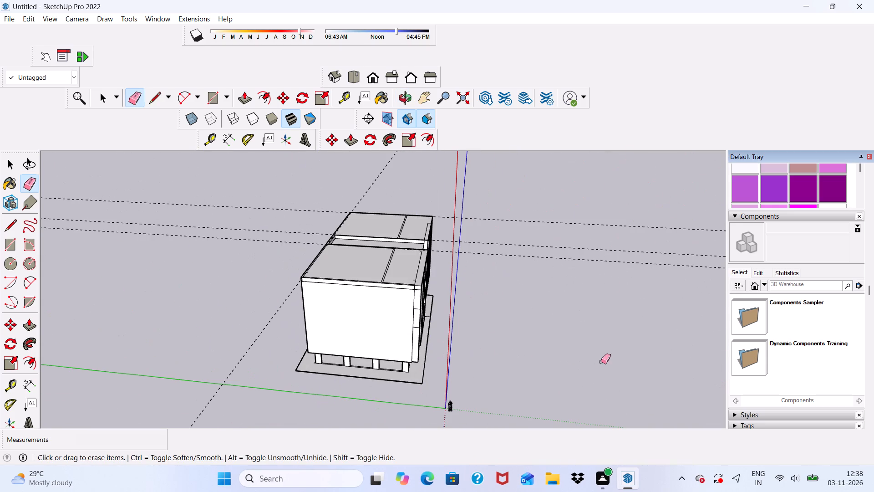
pyautogui.moveTo(594, 195); pyautogui.dragTo(606, 279)
pyautogui.scroll(-5, 568, 225)
pyautogui.moveTo(580, 275); pyautogui.dragTo(318, 157, button='middle')
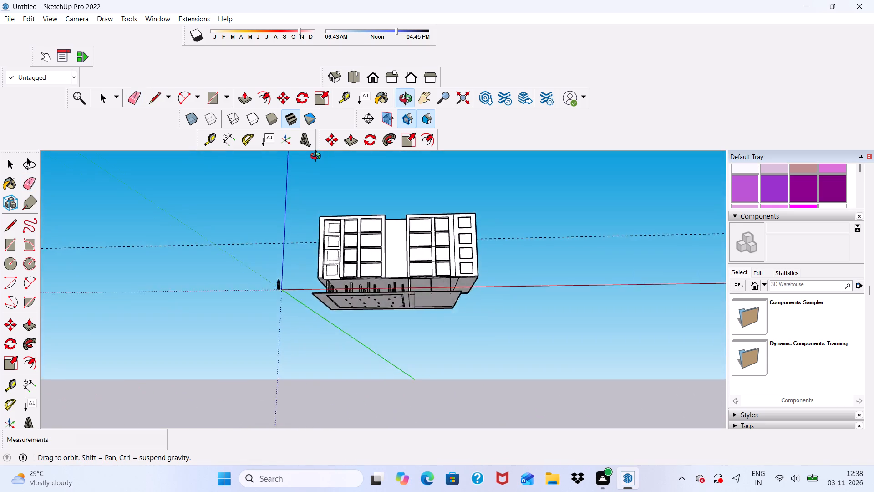
# Erase the remaining guide that runs along the rear edge of the two roof blocks.
pyautogui.moveTo(318, 157); pyautogui.dragTo(297, 235, button='middle')
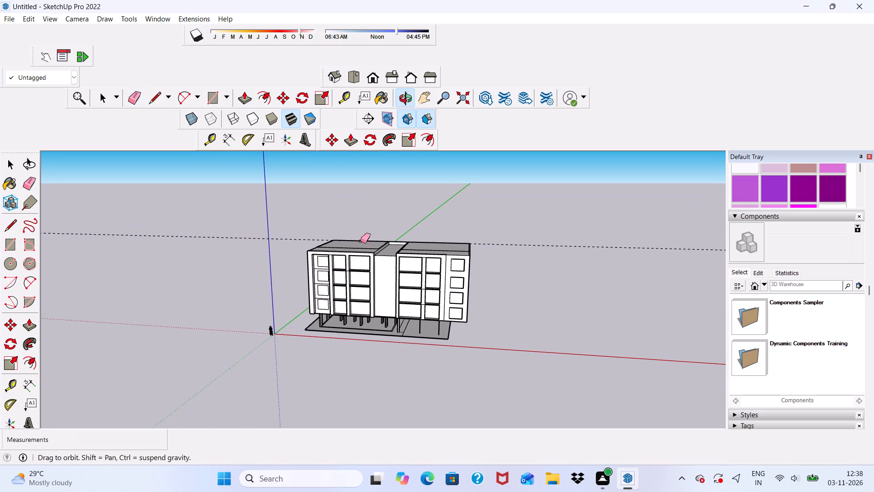
pyautogui.scroll(5, 405, 236)
pyautogui.scroll(-1, 400, 238)
pyautogui.moveTo(399, 240); pyautogui.dragTo(309, 410, button='middle')
pyautogui.scroll(2, 507, 260)
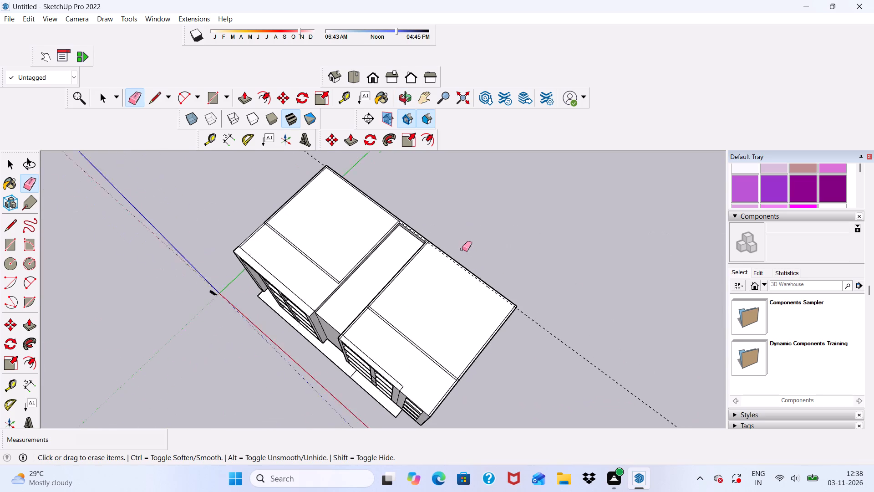
pyautogui.scroll(20, 462, 249)
pyautogui.scroll(4, 462, 249)
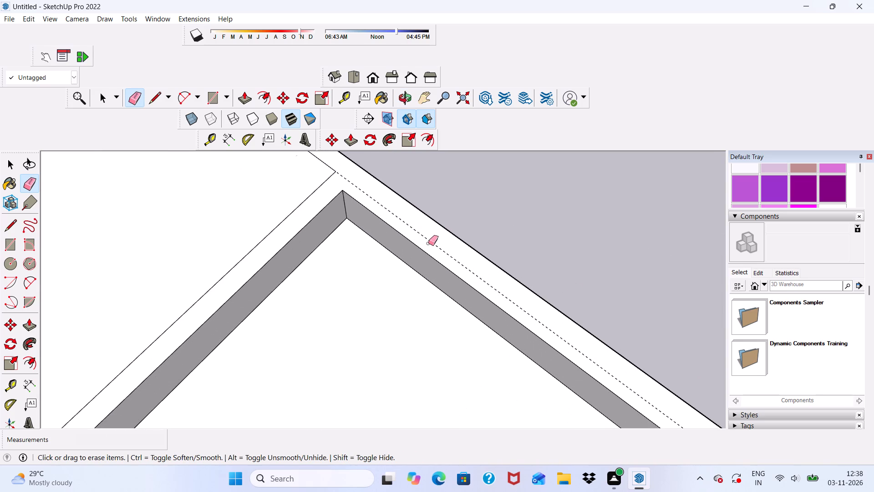
pyautogui.moveTo(428, 243); pyautogui.dragTo(443, 242)
pyautogui.scroll(-5, 451, 230)
pyautogui.scroll(-12, 391, 232)
# Erase the overlapping line stubs where the right-hand roof block's cross lines meet its inner side line, leaving the corner clean.
pyautogui.moveTo(446, 273); pyautogui.dragTo(469, 261, button='middle')
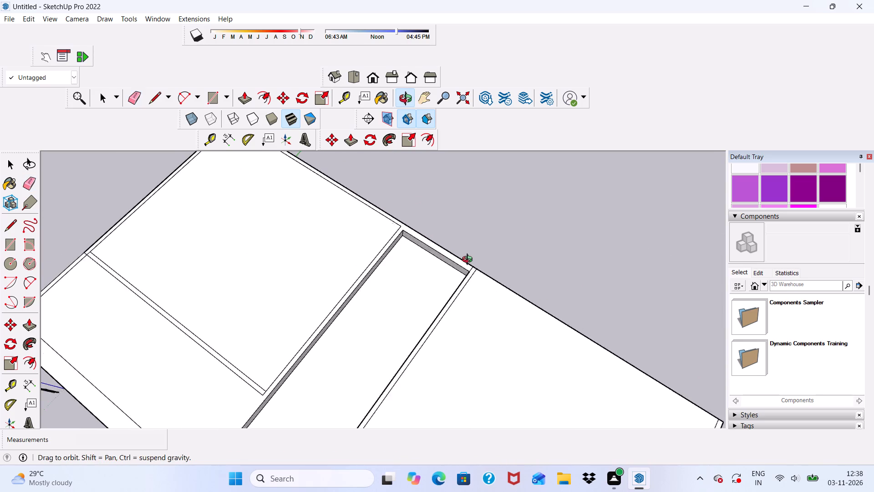
pyautogui.moveTo(469, 261); pyautogui.dragTo(582, 209, button='middle')
pyautogui.press('space')
pyautogui.scroll(6, 579, 278)
pyautogui.scroll(-4, 385, 236)
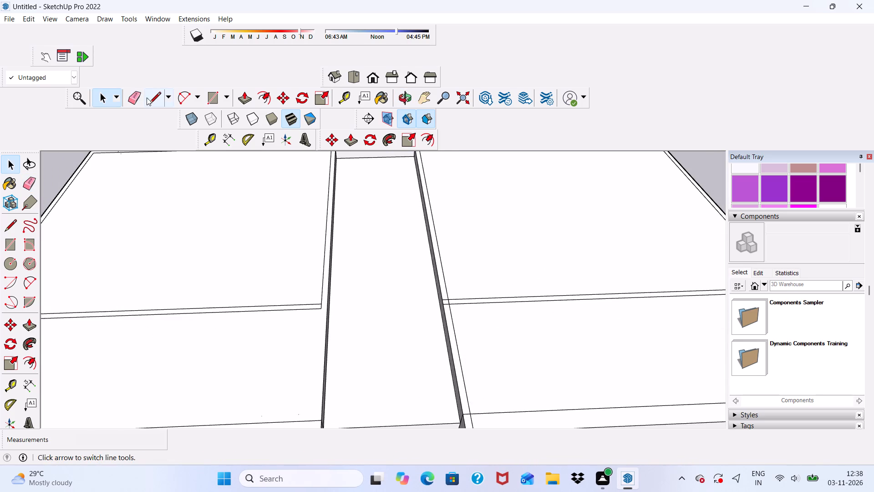
pyautogui.click(135, 97)
pyautogui.scroll(5, 390, 284)
pyautogui.scroll(10, 500, 333)
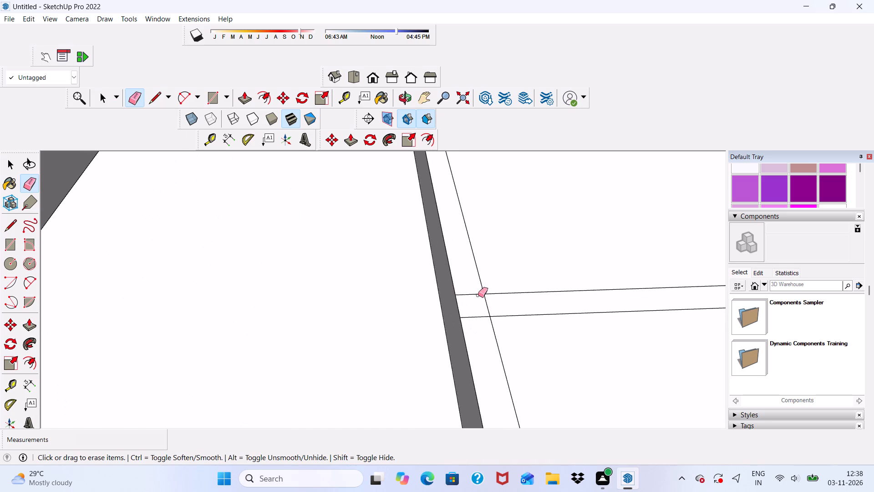
pyautogui.scroll(4, 474, 333)
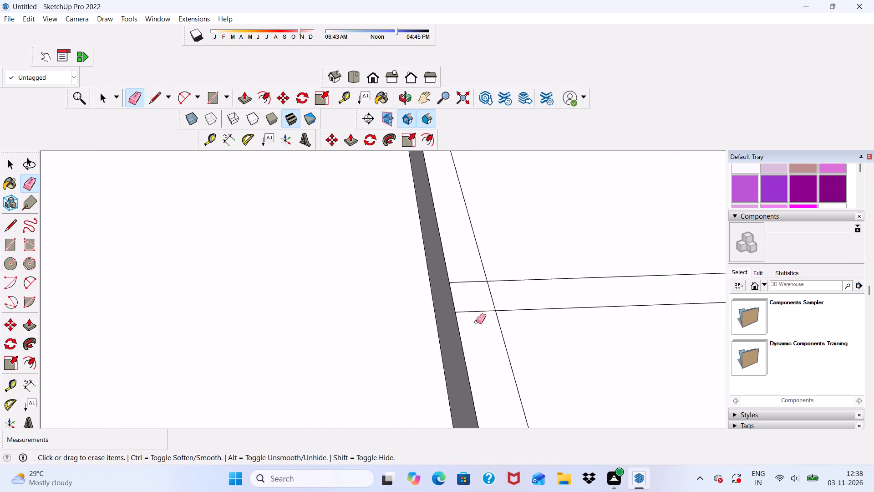
pyautogui.scroll(4, 473, 285)
pyautogui.moveTo(458, 268); pyautogui.dragTo(528, 304)
pyautogui.scroll(-6, 464, 311)
pyautogui.scroll(-3, 164, 282)
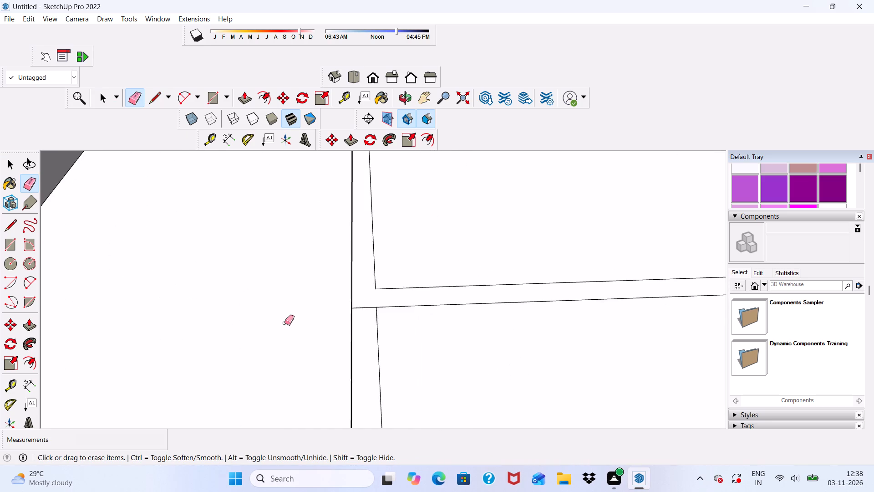
# Erase the overlapping line stubs where the right-hand roof block's cross lines meet its outer side line.
pyautogui.scroll(-13, 285, 323)
pyautogui.scroll(1, 595, 269)
pyautogui.scroll(-5, 415, 266)
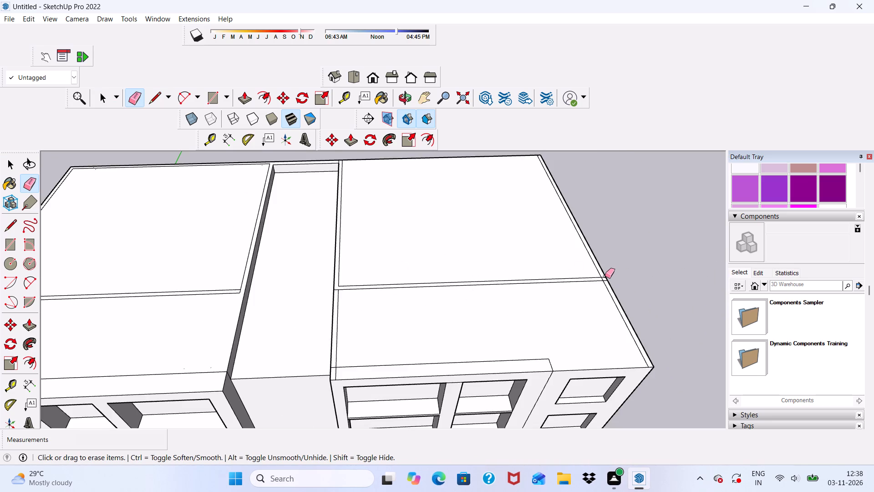
pyautogui.scroll(15, 607, 276)
pyautogui.moveTo(601, 277); pyautogui.dragTo(594, 292)
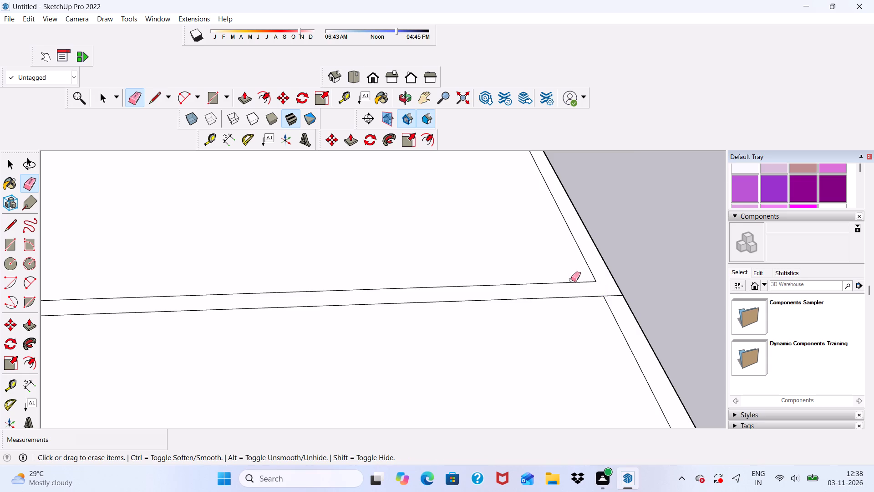
# Erase the overlapping stubs where the left-hand roof block's cross lines meet its outer side line, keeping the long cross lines.
pyautogui.scroll(-8, 564, 284)
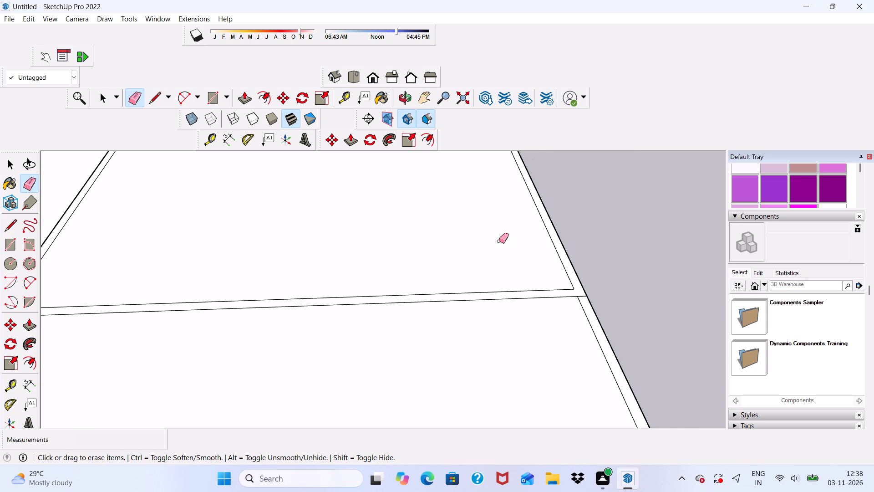
pyautogui.scroll(-12, 496, 274)
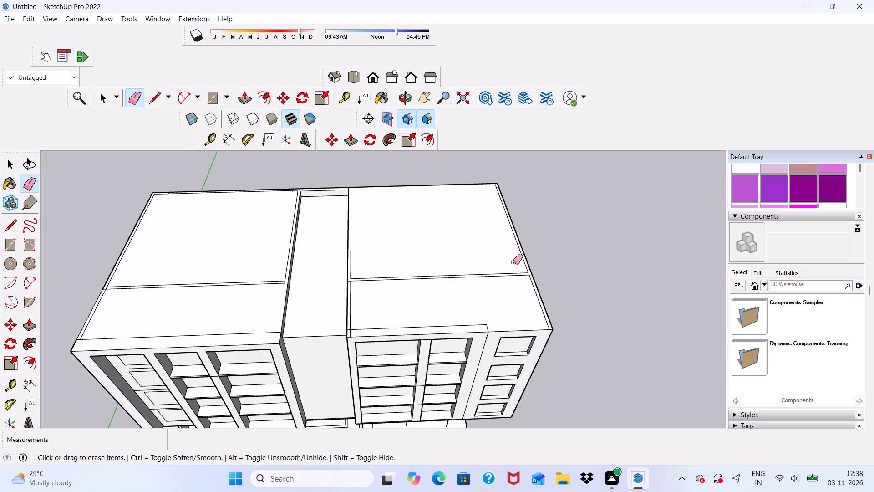
pyautogui.scroll(1, 497, 189)
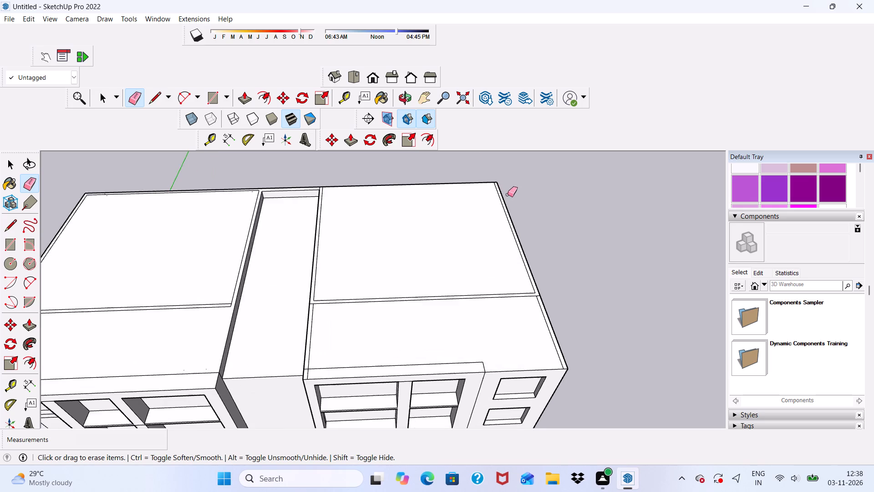
pyautogui.scroll(1, 508, 195)
pyautogui.scroll(-1, 513, 220)
pyautogui.scroll(6, 94, 292)
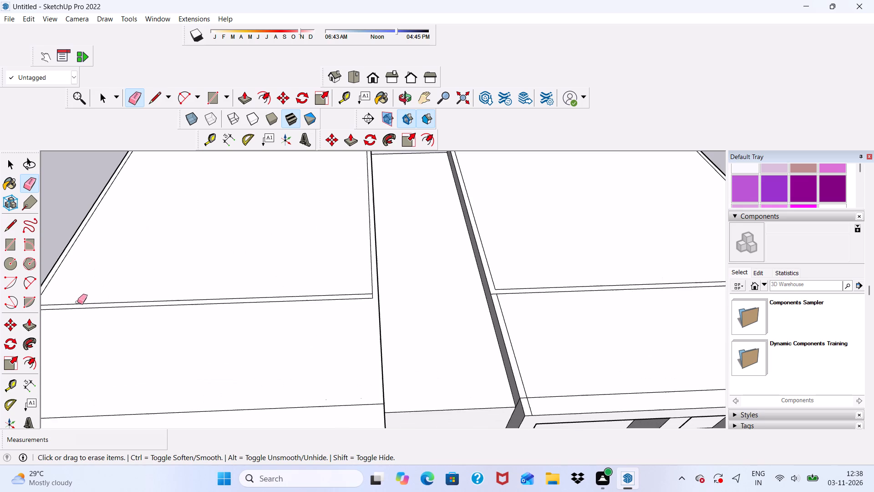
pyautogui.scroll(-7, 323, 282)
pyautogui.press('space')
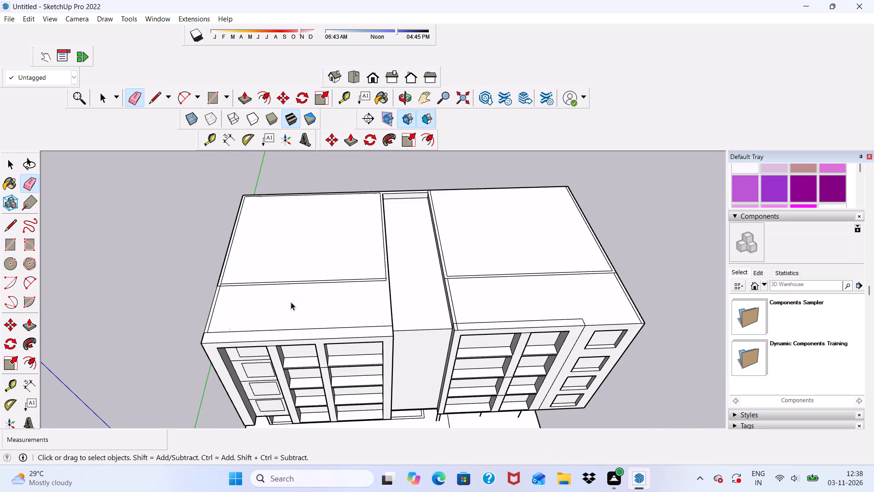
pyautogui.click(131, 94)
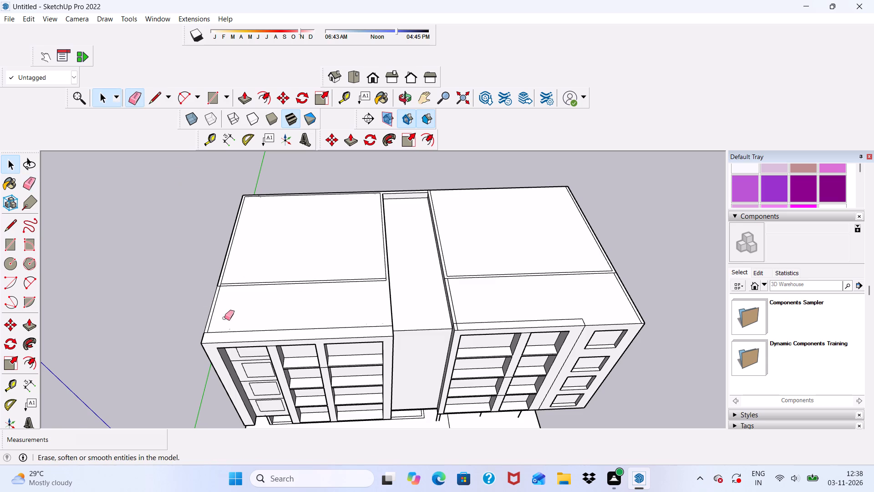
pyautogui.scroll(17, 229, 318)
pyautogui.moveTo(215, 258); pyautogui.dragTo(239, 271)
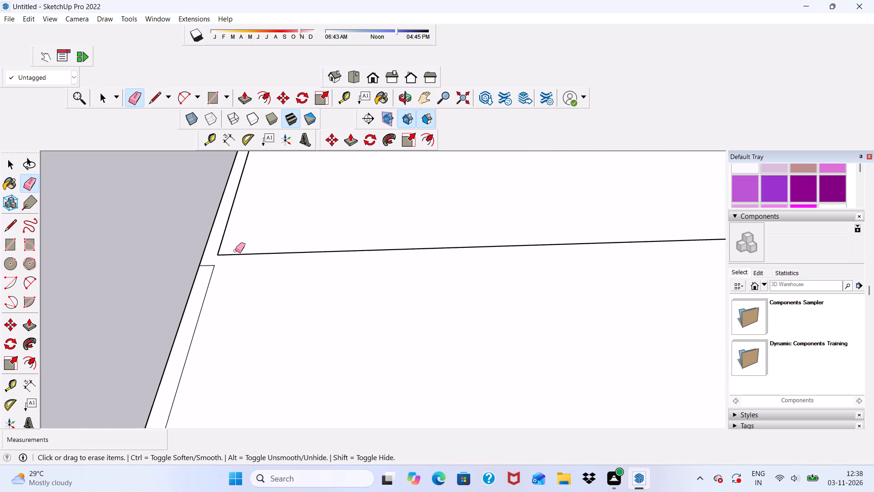
pyautogui.hotkey('ctrl', 'z')
pyautogui.scroll(5, 220, 254)
pyautogui.moveTo(219, 265); pyautogui.dragTo(229, 266)
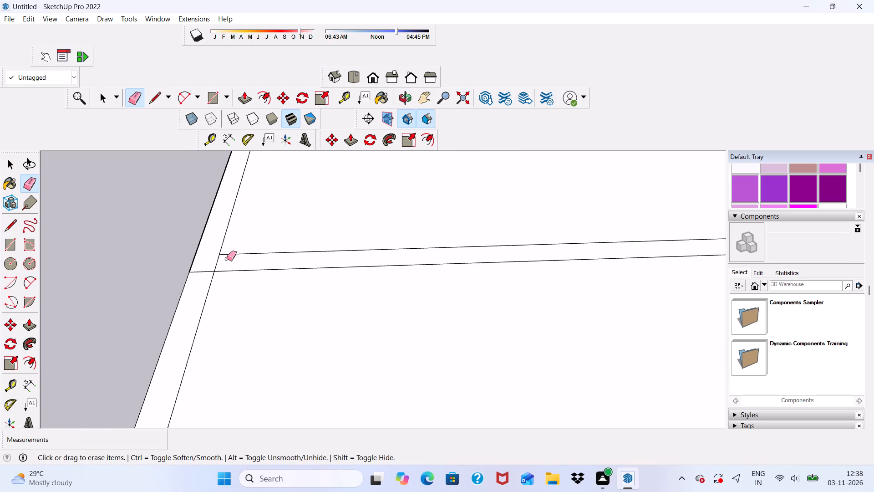
pyautogui.moveTo(224, 260); pyautogui.dragTo(207, 261)
pyautogui.scroll(-4, 206, 256)
pyautogui.press('space')
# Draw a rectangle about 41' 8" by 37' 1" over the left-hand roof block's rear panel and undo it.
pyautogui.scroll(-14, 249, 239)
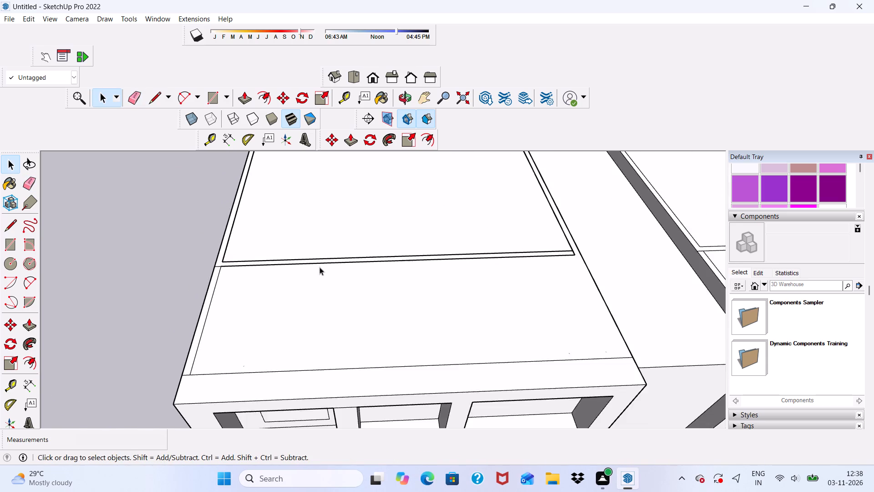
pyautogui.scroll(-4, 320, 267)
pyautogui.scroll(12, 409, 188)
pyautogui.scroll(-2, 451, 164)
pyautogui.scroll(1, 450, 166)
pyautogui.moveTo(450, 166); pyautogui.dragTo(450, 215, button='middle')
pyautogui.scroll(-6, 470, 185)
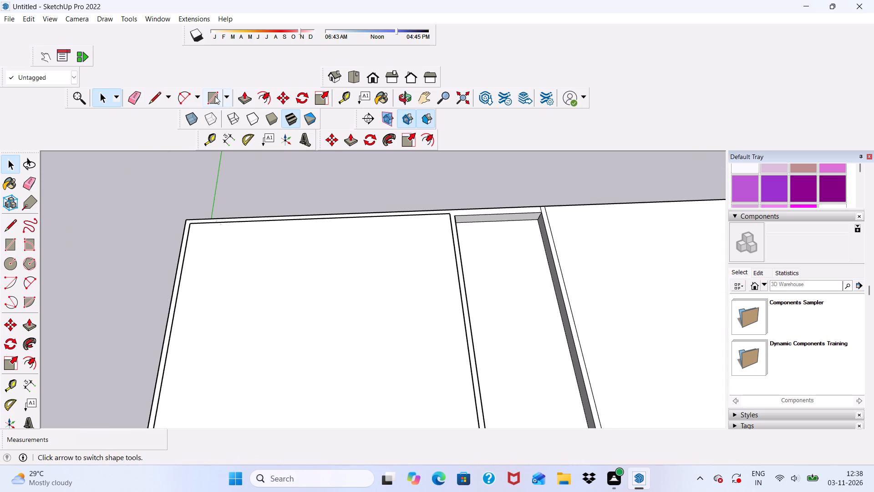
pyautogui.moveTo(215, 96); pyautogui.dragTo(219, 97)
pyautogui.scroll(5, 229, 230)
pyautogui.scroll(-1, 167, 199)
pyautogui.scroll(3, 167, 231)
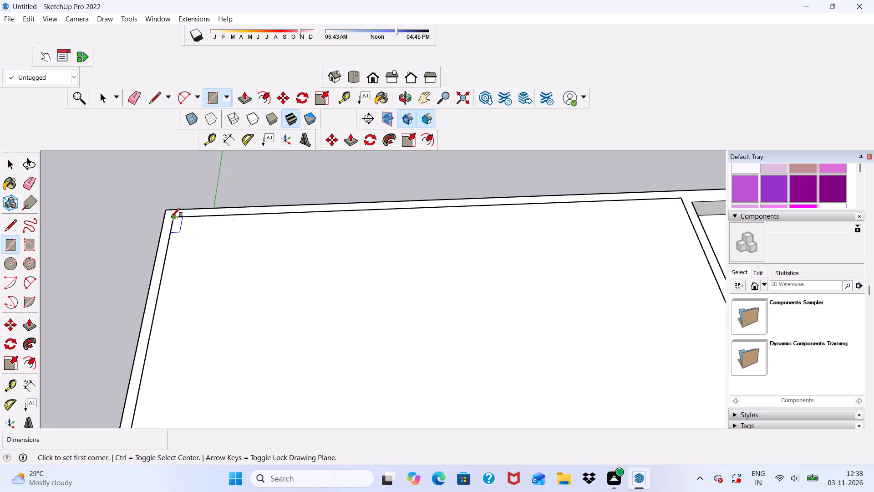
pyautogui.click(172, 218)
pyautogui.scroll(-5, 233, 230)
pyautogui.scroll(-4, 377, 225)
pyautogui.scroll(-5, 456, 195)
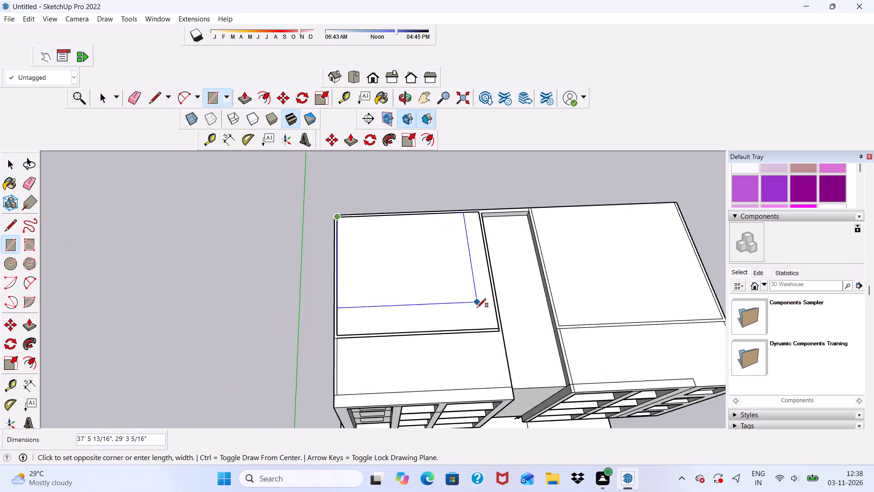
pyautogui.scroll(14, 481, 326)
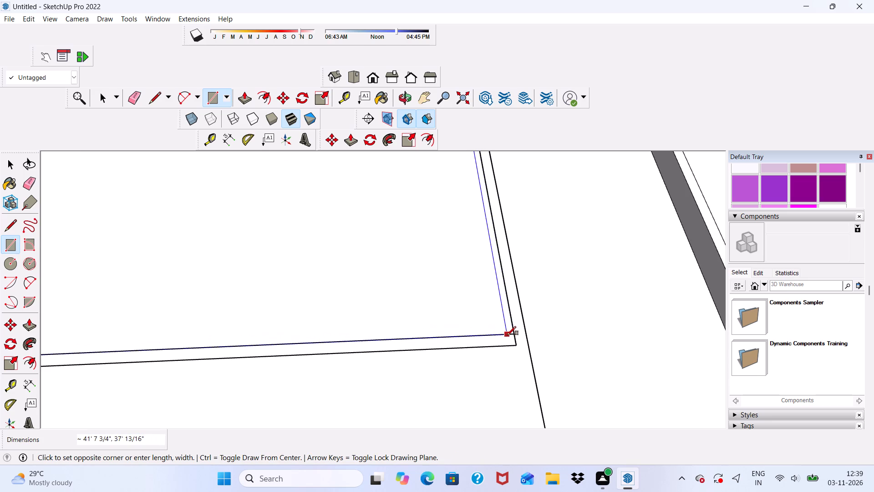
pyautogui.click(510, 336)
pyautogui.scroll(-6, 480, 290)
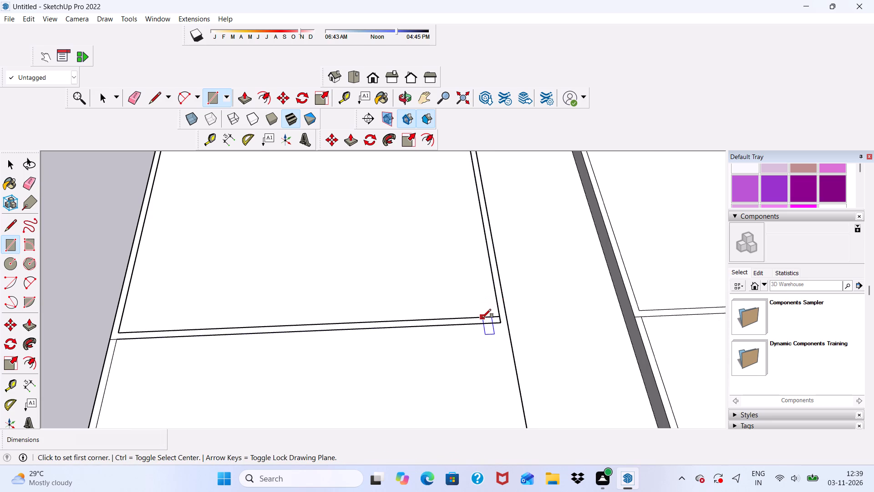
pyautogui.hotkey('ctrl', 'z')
# Draw two 9" lines extending the left-hand roof block's cross lines to the roof's inner edge.
pyautogui.moveTo(509, 322); pyautogui.dragTo(427, 303, button='middle')
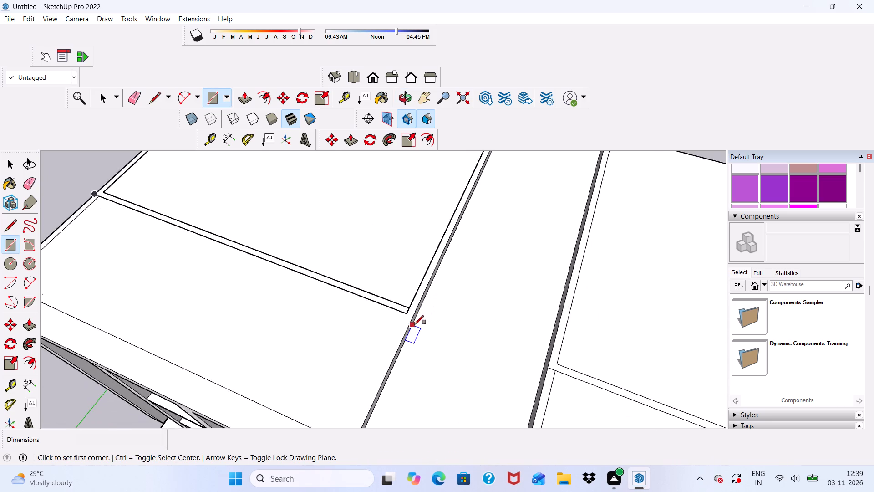
pyautogui.scroll(5, 414, 325)
pyautogui.press('space')
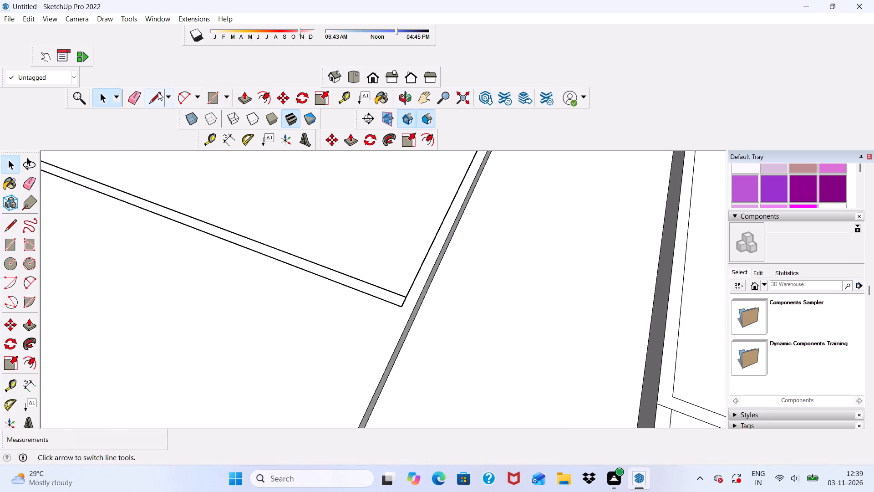
pyautogui.click(158, 92)
pyautogui.scroll(4, 447, 314)
pyautogui.scroll(5, 365, 316)
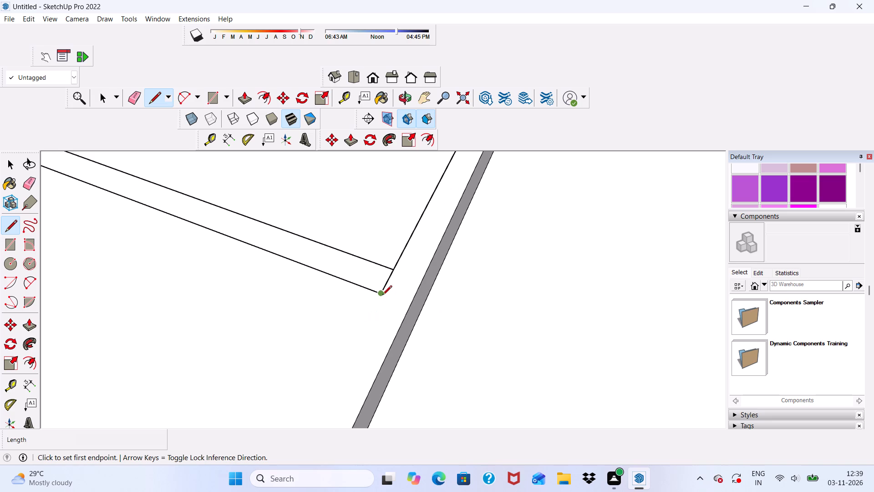
pyautogui.click(380, 294)
pyautogui.click(411, 301)
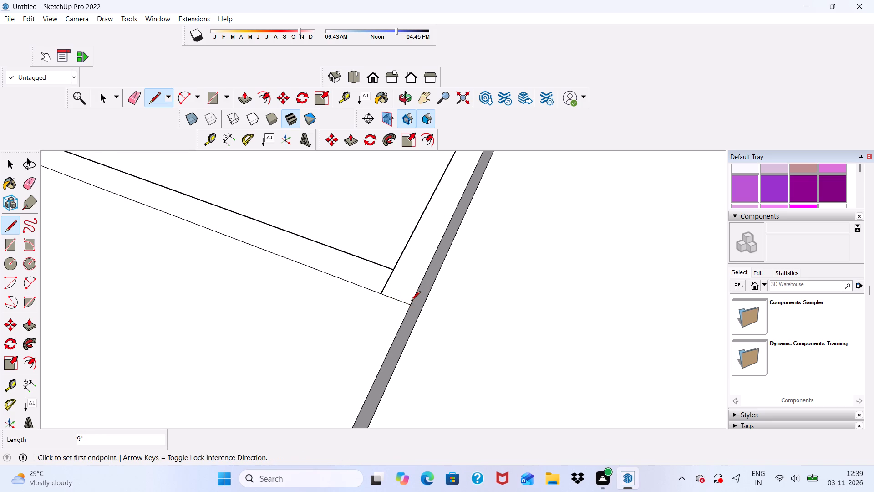
pyautogui.click(395, 272)
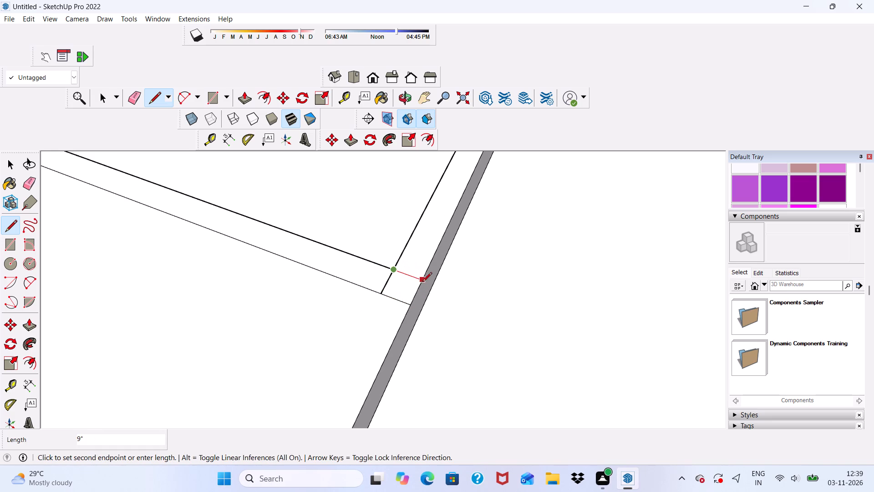
pyautogui.click(424, 282)
pyautogui.press('space')
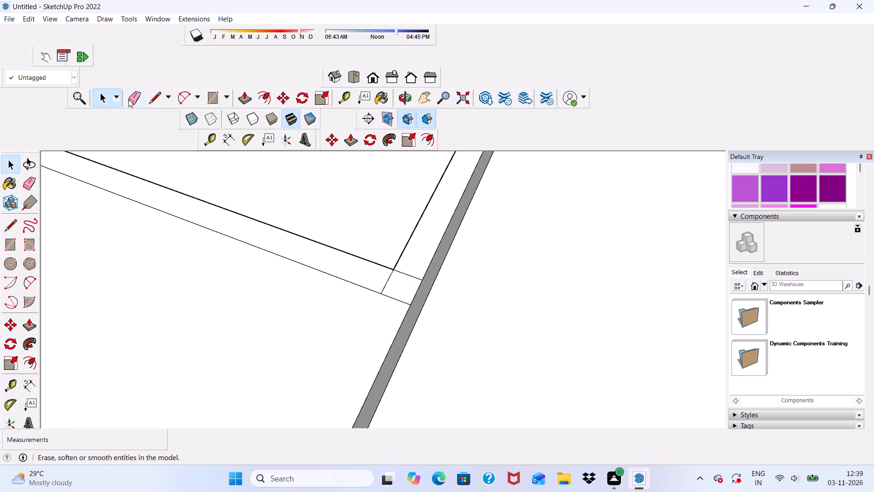
# Erase the side line's segment between the cross lines and the rear cross line's 9" extension at the left-hand block's inner corner.
pyautogui.moveTo(131, 99); pyautogui.dragTo(140, 99)
pyautogui.moveTo(382, 284); pyautogui.dragTo(393, 280)
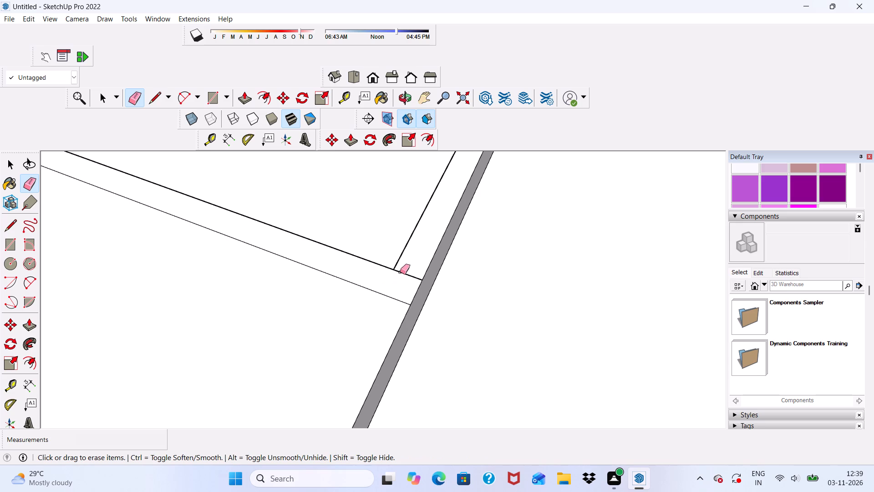
pyautogui.scroll(-4, 402, 261)
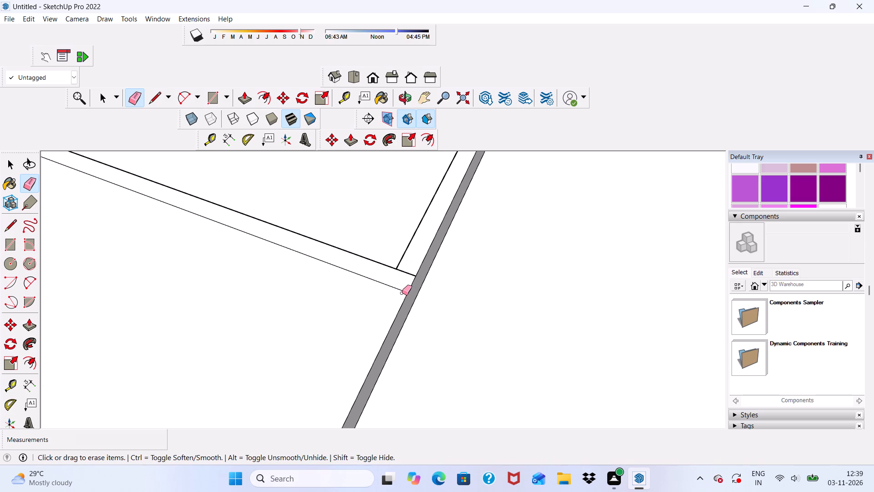
pyautogui.hotkey('ctrl', 'z')
pyautogui.moveTo(398, 276); pyautogui.dragTo(408, 270)
pyautogui.click(411, 269)
pyautogui.moveTo(407, 269); pyautogui.dragTo(380, 271)
pyautogui.moveTo(378, 270); pyautogui.dragTo(373, 268)
pyautogui.scroll(-6, 365, 265)
pyautogui.scroll(-11, 390, 314)
pyautogui.press('space')
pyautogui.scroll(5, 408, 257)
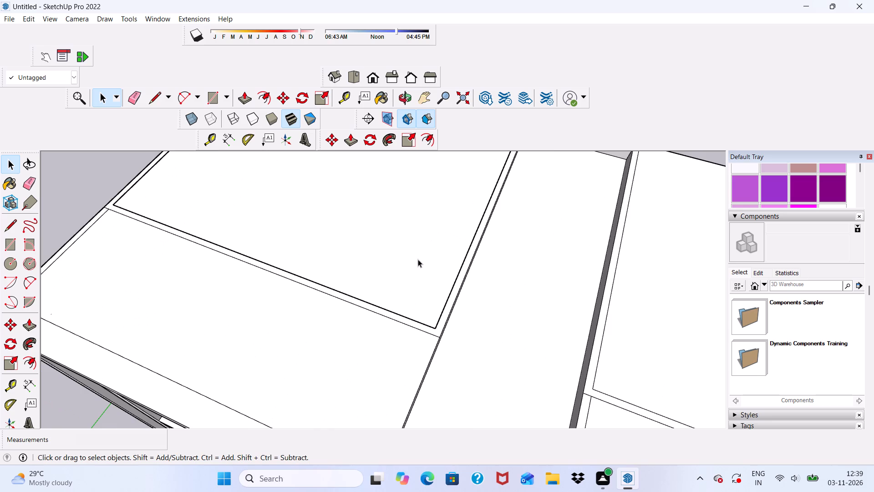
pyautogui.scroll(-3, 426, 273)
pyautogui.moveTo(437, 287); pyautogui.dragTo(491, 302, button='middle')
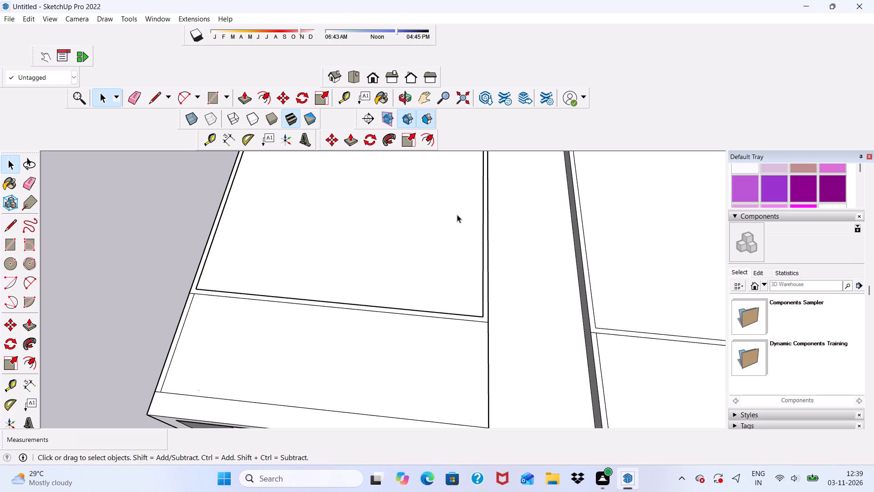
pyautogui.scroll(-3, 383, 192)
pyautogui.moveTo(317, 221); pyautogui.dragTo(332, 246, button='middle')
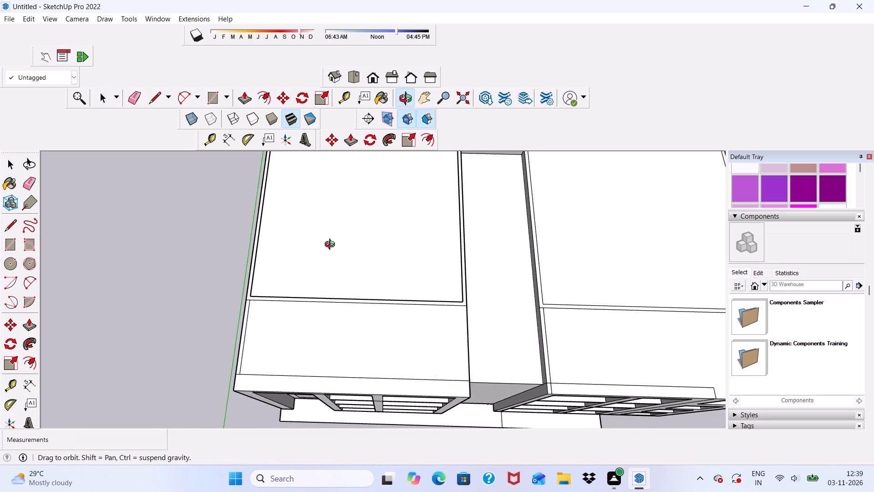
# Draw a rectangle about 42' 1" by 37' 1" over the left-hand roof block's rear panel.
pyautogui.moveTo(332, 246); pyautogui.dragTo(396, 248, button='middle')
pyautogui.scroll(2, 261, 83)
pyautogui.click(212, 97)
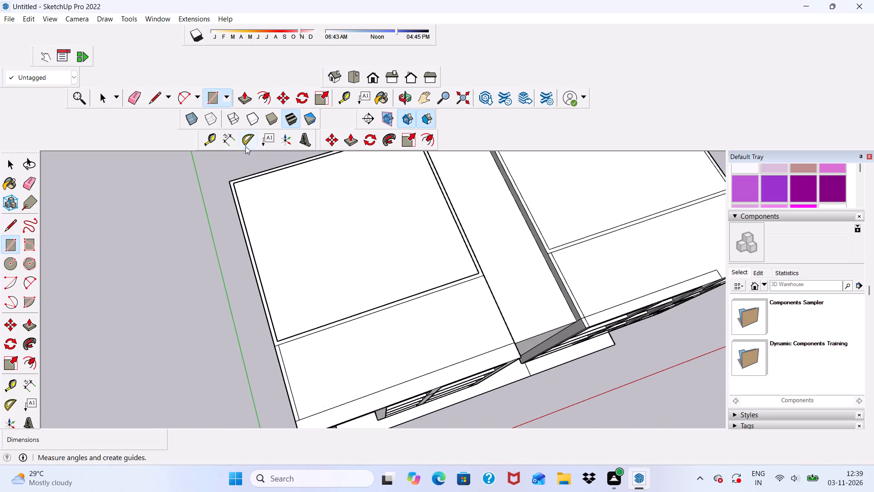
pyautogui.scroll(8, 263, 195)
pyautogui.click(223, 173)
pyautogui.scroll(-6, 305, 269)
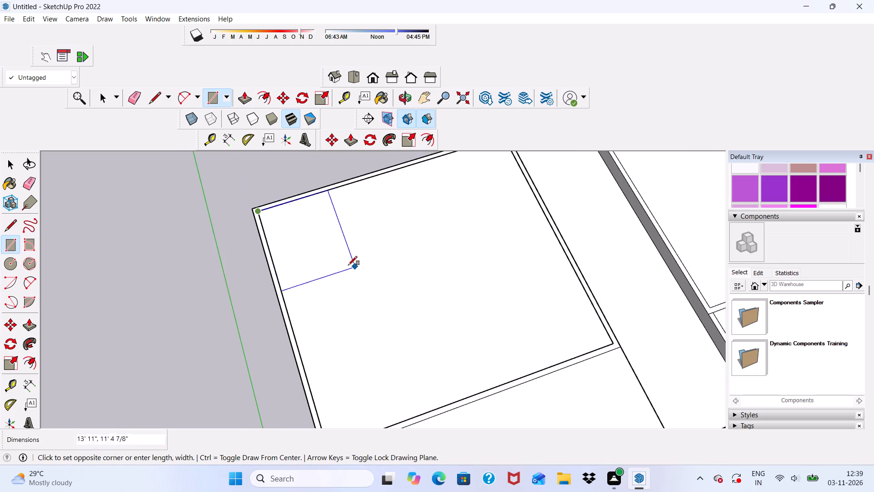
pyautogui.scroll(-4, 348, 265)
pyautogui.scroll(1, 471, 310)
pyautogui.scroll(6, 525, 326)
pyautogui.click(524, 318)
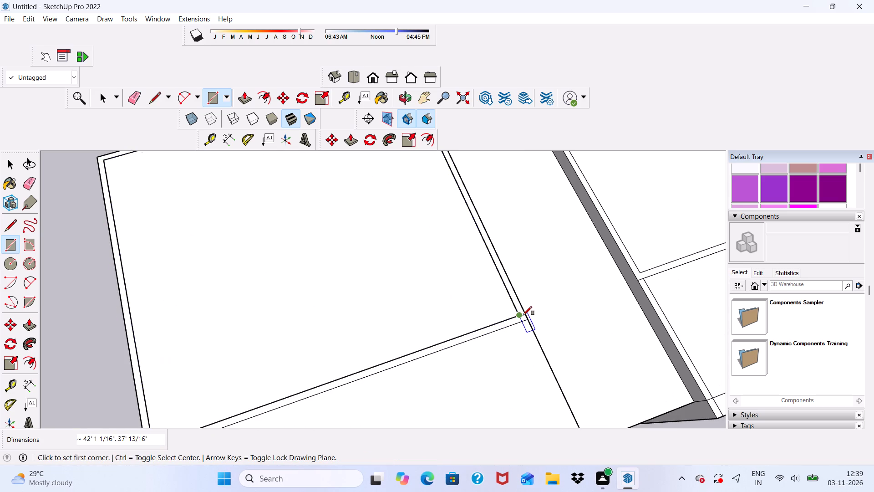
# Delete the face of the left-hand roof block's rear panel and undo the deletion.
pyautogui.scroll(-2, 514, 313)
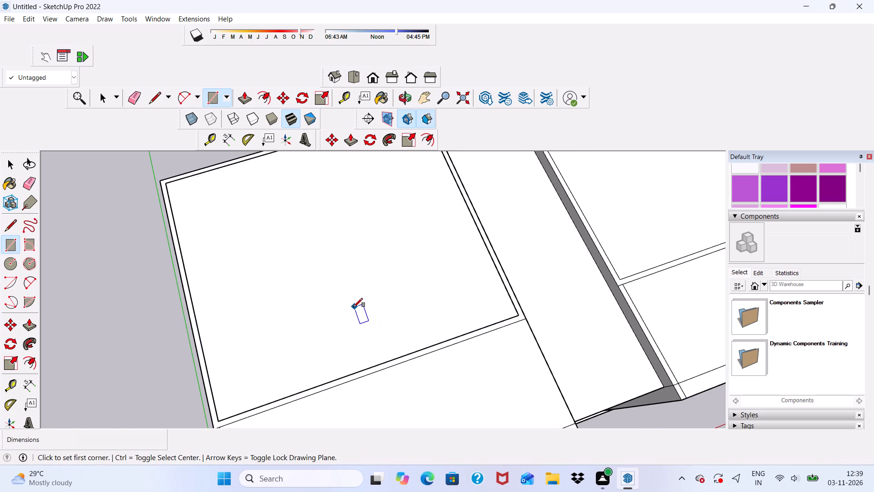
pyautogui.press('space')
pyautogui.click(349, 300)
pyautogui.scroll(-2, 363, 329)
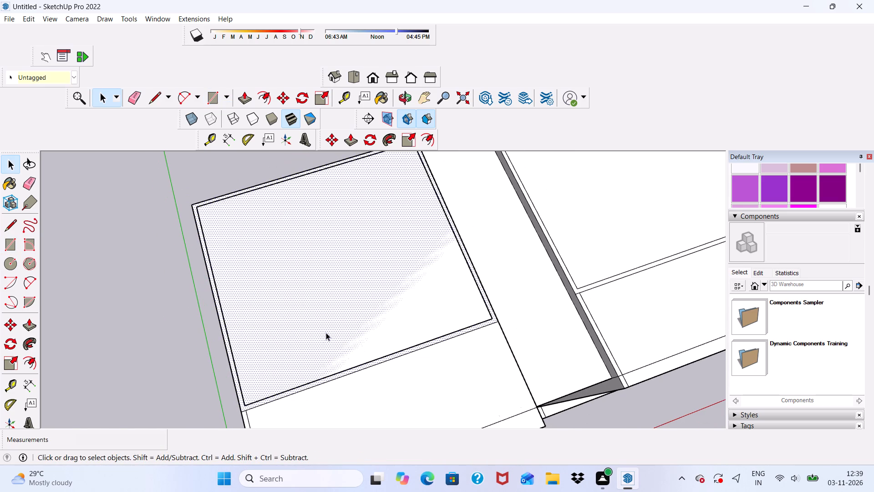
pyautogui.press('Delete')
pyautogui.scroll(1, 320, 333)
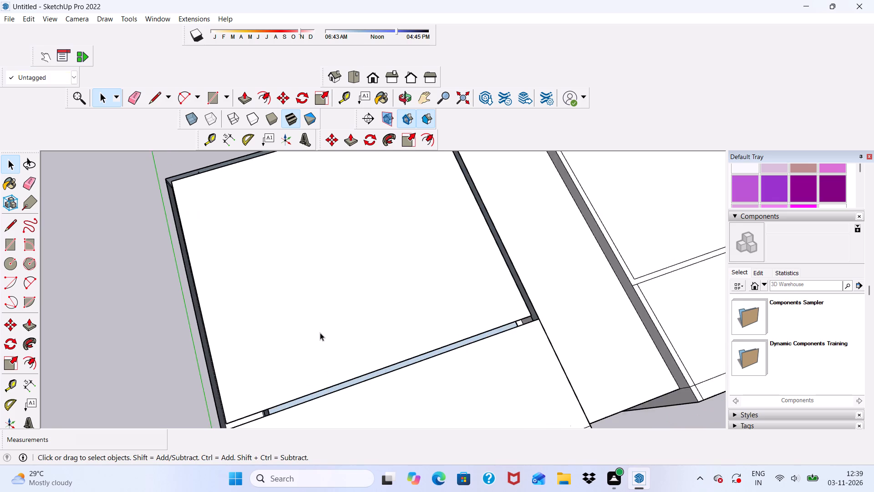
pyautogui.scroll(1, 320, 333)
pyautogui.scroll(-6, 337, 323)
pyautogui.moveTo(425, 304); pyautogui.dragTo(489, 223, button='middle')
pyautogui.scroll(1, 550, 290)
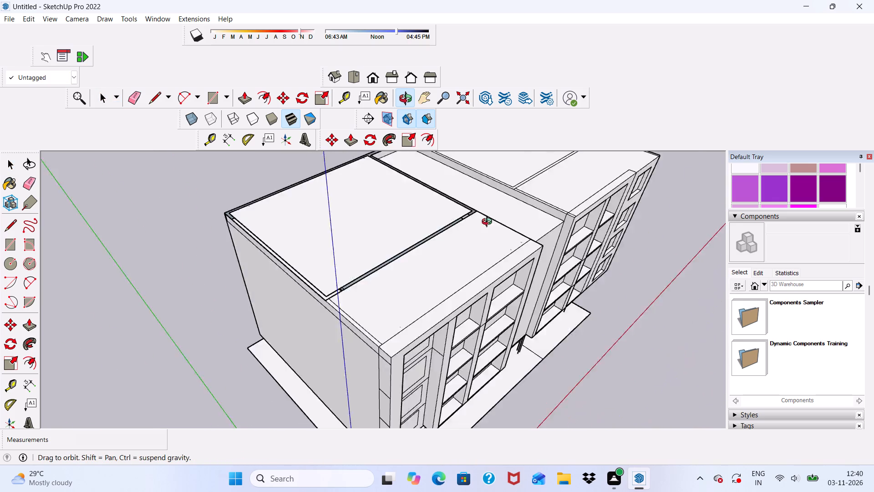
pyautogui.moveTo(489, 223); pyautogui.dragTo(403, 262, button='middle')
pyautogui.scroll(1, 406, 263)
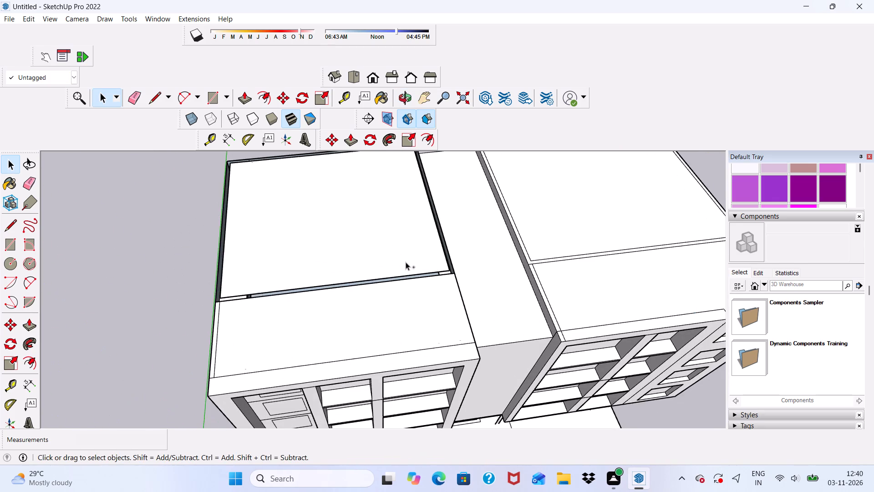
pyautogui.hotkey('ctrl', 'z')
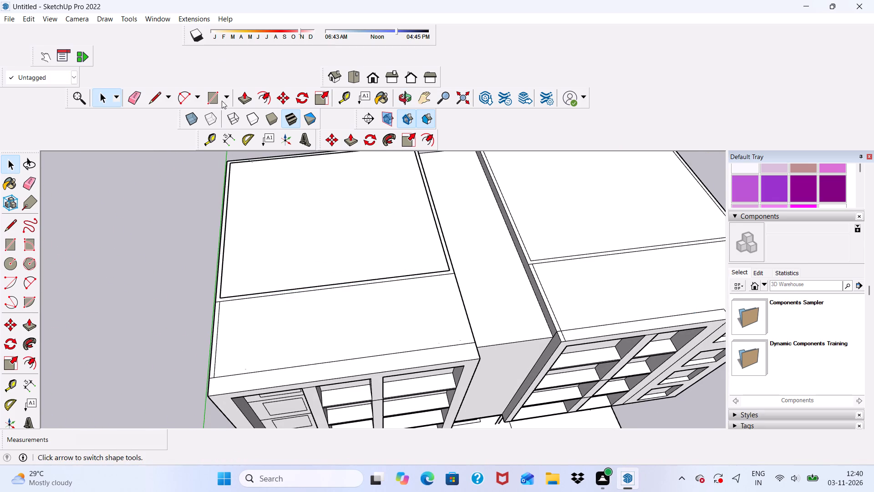
# Erase the four inner outline edges of the left-hand roof block's rear panel, keeping the parallel cross line in front of them.
pyautogui.click(215, 99)
pyautogui.click(132, 93)
pyautogui.scroll(3, 230, 244)
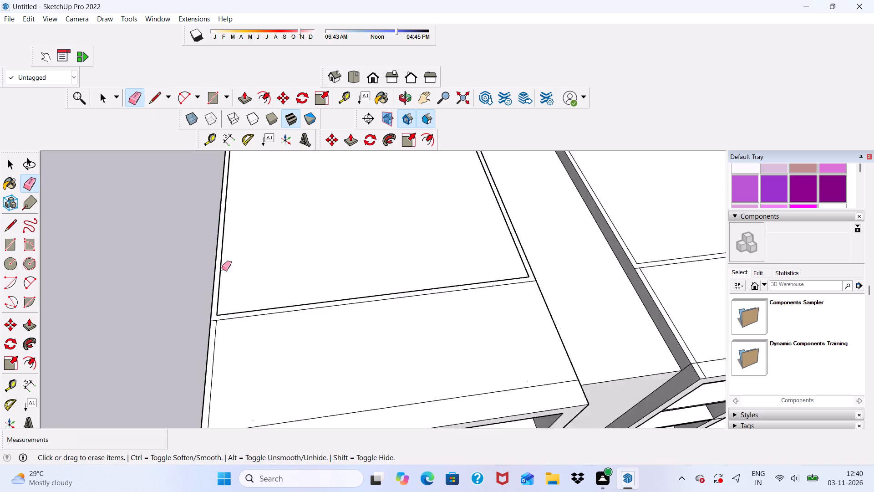
pyautogui.scroll(2, 222, 269)
pyautogui.moveTo(222, 273); pyautogui.dragTo(224, 266)
pyautogui.moveTo(224, 258); pyautogui.dragTo(216, 259)
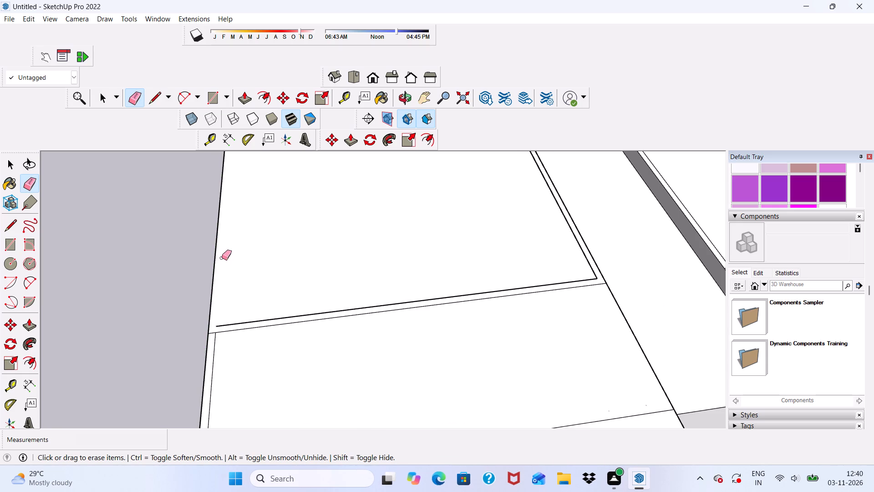
pyautogui.scroll(2, 220, 307)
pyautogui.moveTo(220, 332); pyautogui.dragTo(230, 328)
pyautogui.click(236, 327)
pyautogui.scroll(-13, 266, 287)
pyautogui.scroll(16, 406, 185)
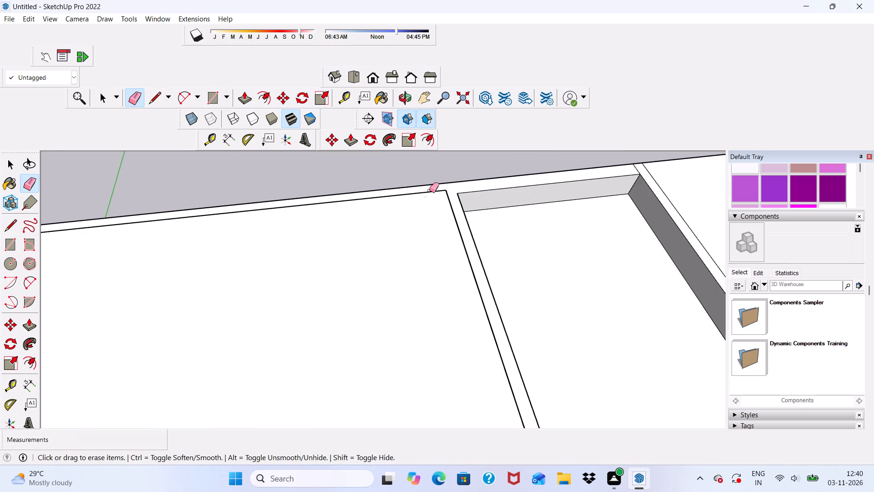
pyautogui.moveTo(429, 190); pyautogui.dragTo(435, 195)
pyautogui.moveTo(452, 205); pyautogui.dragTo(452, 210)
pyautogui.scroll(-8, 421, 184)
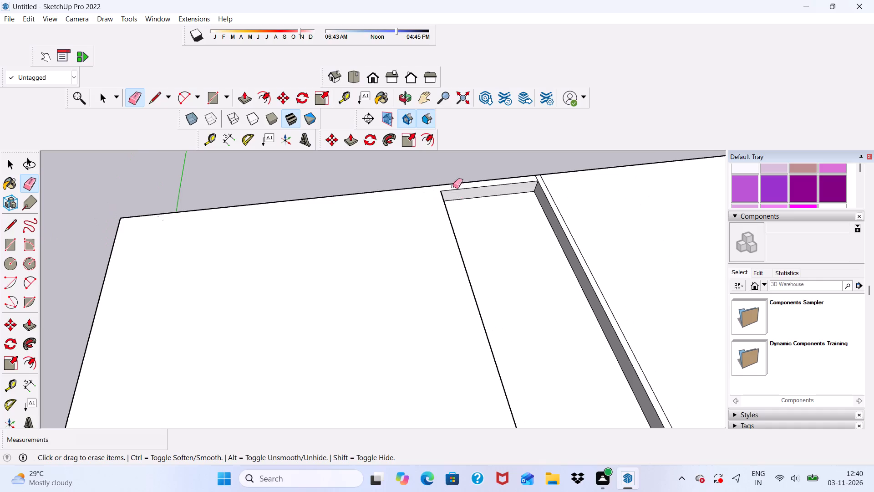
pyautogui.scroll(-5, 453, 186)
pyautogui.press('space')
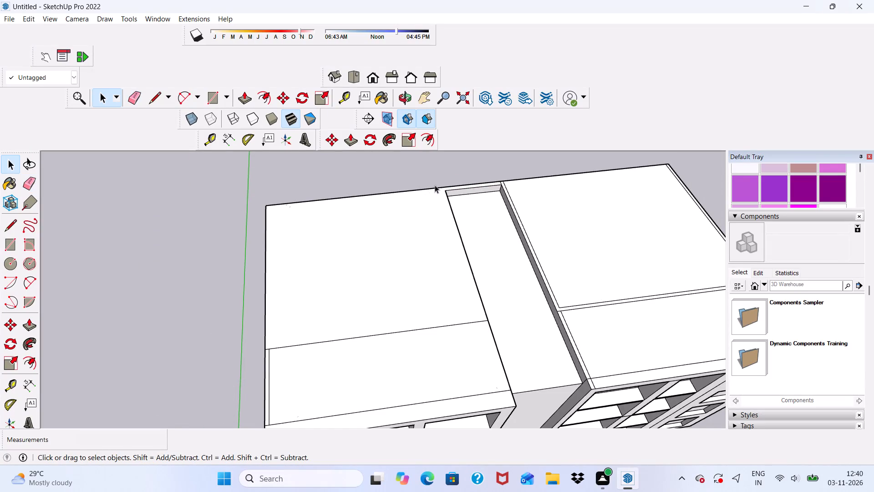
# Draw a rectangle about 42' by 37' from the left-hand block's outer side line and cross line junction to near its inner rear corner.
pyautogui.scroll(1, 272, 130)
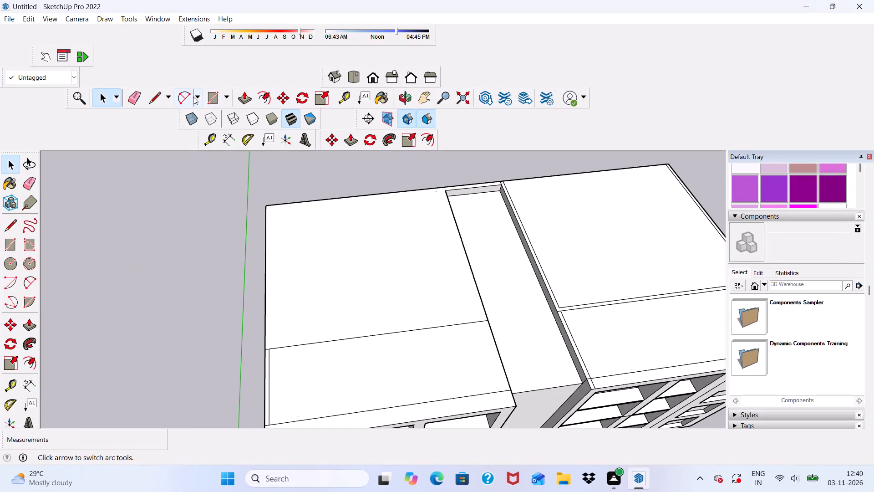
pyautogui.click(206, 98)
pyautogui.scroll(5, 321, 365)
pyautogui.scroll(6, 244, 333)
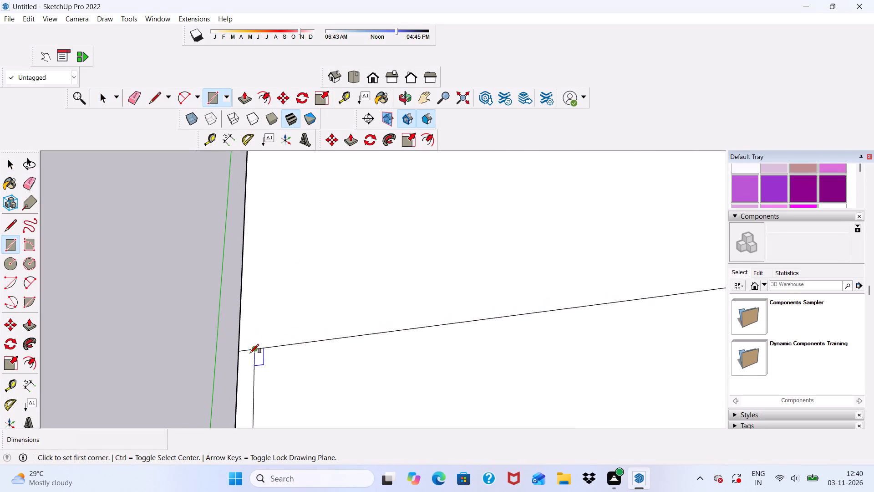
pyautogui.click(253, 349)
pyautogui.scroll(-5, 267, 355)
pyautogui.scroll(-12, 348, 313)
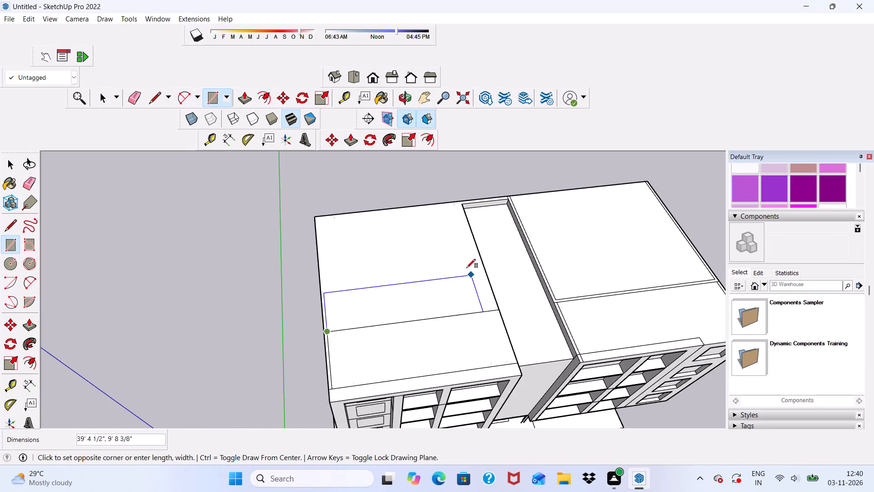
pyautogui.scroll(10, 481, 238)
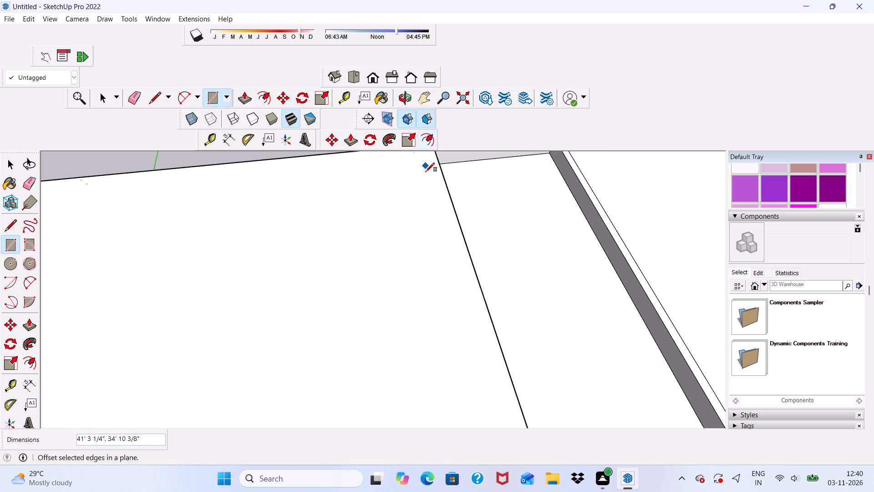
pyautogui.scroll(3, 430, 174)
pyautogui.scroll(-6, 426, 191)
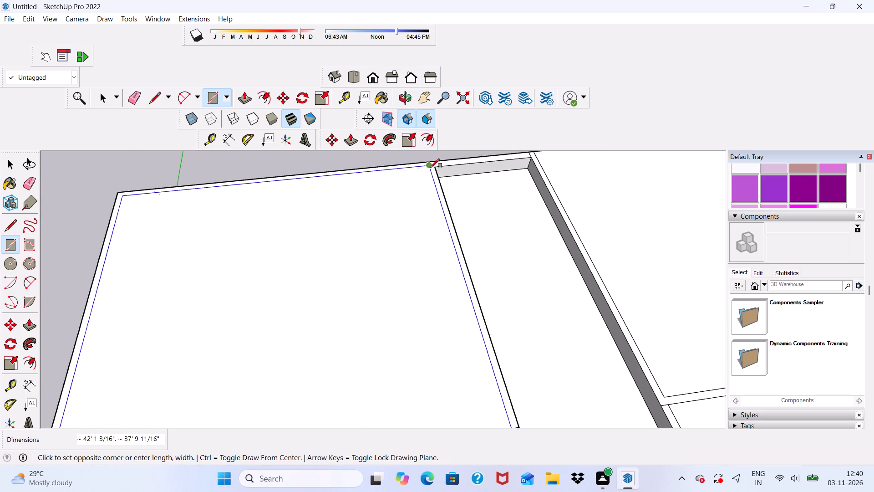
pyautogui.scroll(4, 431, 169)
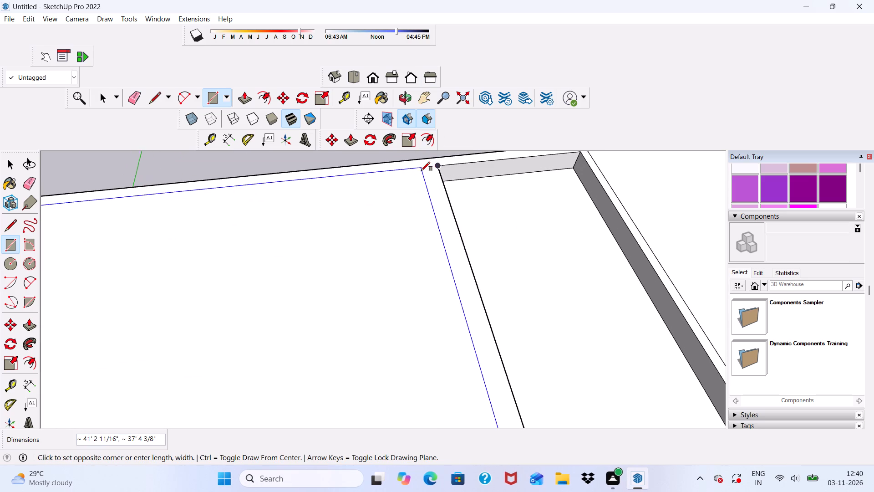
pyautogui.scroll(1, 421, 171)
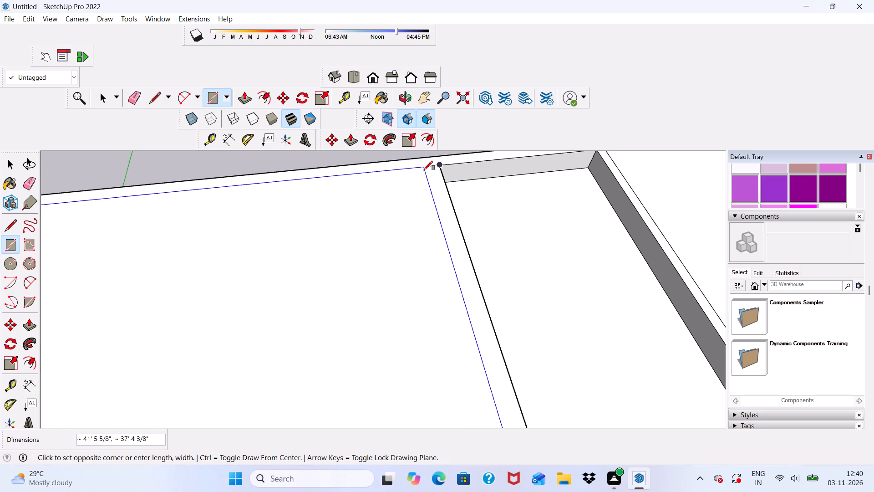
pyautogui.click(424, 170)
pyautogui.scroll(-12, 423, 162)
pyautogui.press('space')
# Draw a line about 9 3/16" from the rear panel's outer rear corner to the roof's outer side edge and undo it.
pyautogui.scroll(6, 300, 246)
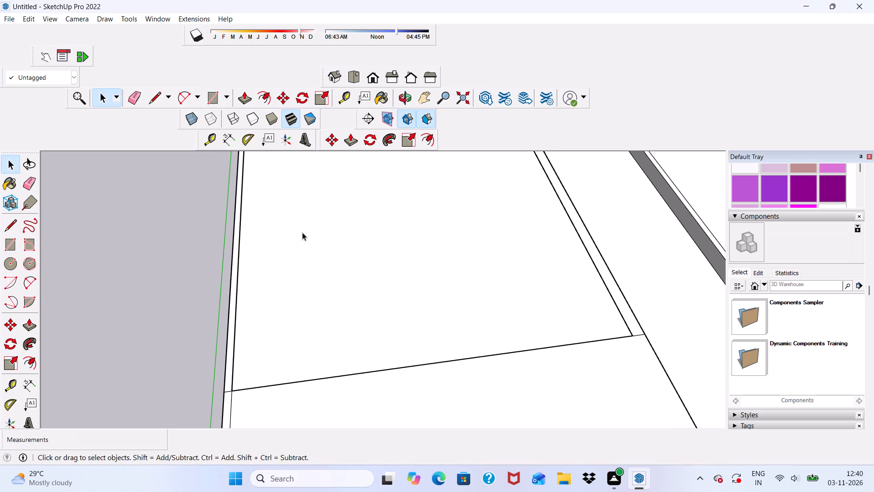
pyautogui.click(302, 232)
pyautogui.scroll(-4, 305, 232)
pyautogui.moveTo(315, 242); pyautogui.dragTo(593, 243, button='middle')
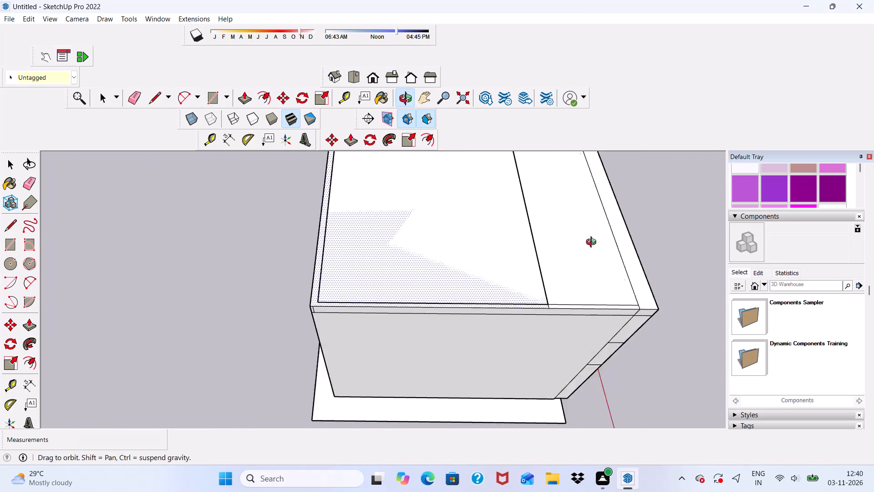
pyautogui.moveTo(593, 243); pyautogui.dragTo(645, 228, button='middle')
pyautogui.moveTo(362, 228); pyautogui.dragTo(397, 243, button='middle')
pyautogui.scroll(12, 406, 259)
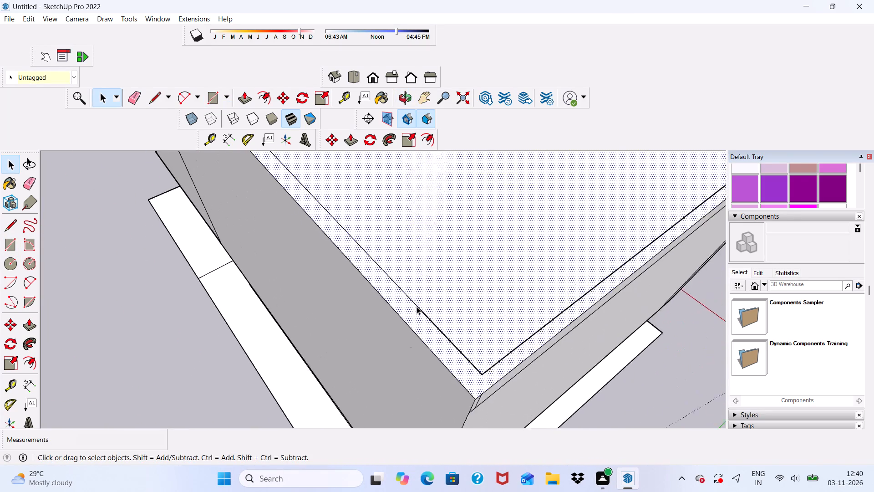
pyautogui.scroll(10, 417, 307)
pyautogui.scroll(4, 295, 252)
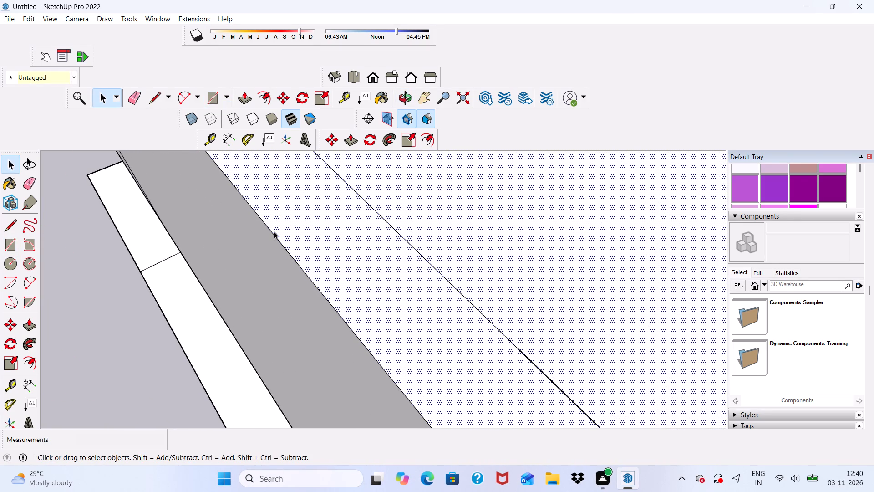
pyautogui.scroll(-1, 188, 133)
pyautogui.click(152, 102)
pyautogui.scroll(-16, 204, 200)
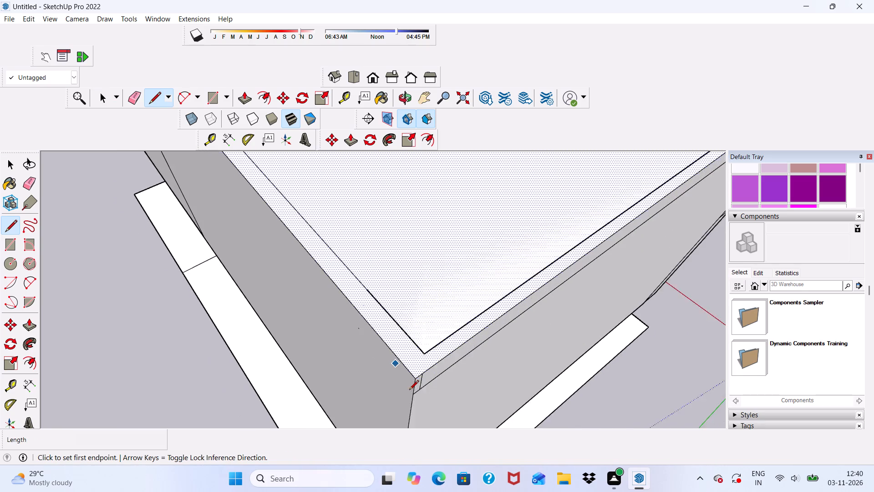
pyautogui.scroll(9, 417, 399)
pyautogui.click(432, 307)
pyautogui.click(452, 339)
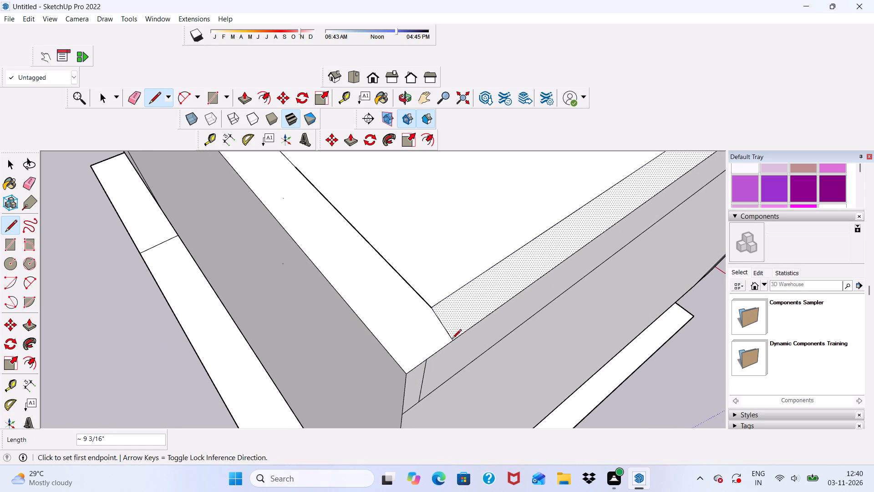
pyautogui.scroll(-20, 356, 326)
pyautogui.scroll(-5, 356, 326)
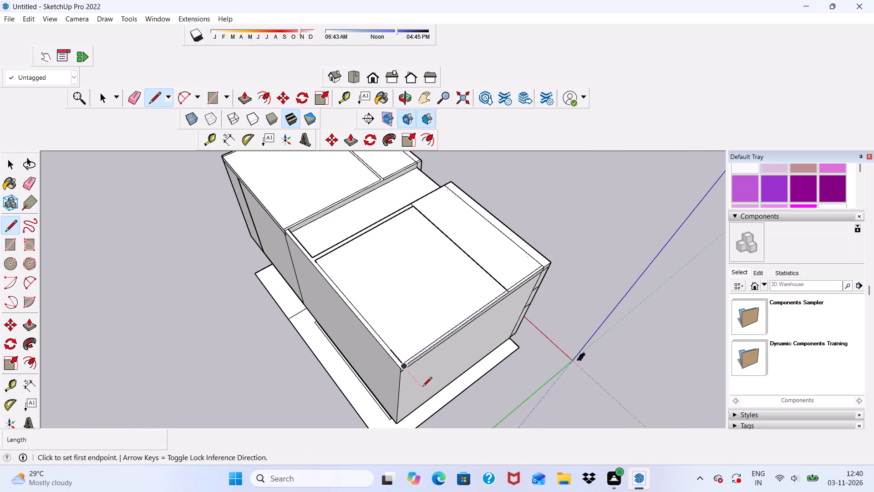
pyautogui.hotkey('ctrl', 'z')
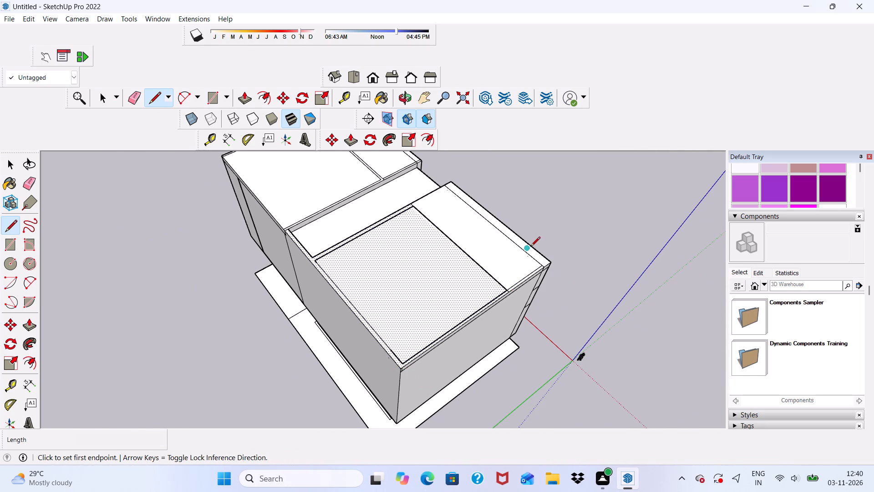
# Place a guide line 9" from the large roof panel's long edge, on the side of the narrow strip.
pyautogui.scroll(5, 531, 247)
pyautogui.press('space')
pyautogui.scroll(-1, 532, 253)
pyautogui.moveTo(532, 253); pyautogui.dragTo(389, 290, button='middle')
pyautogui.scroll(3, 347, 343)
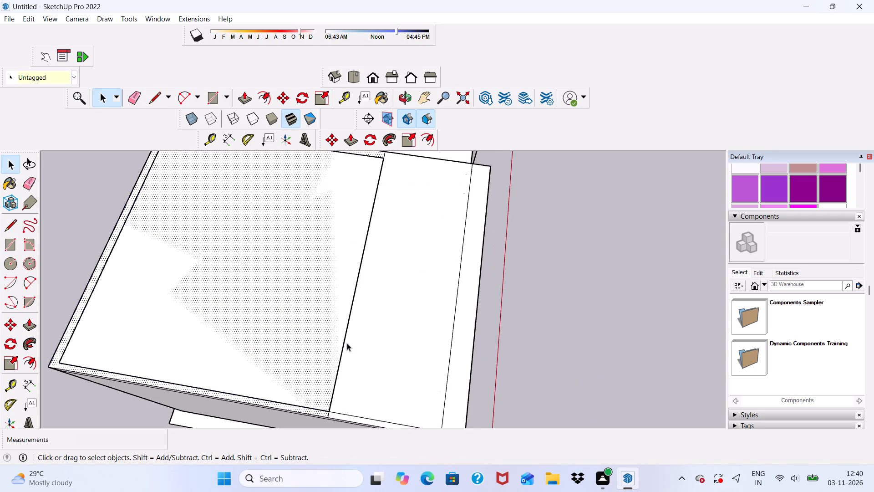
pyautogui.press('space')
pyautogui.click(570, 266)
pyautogui.scroll(-4, 500, 259)
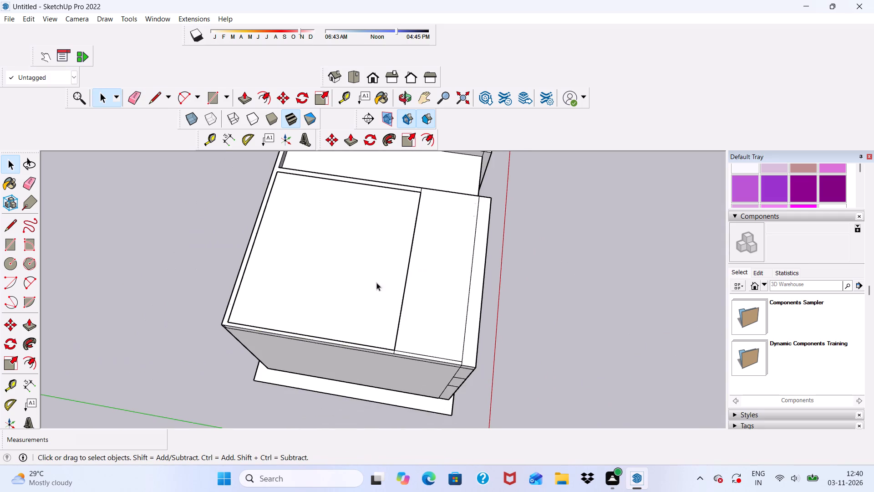
pyautogui.moveTo(376, 284); pyautogui.dragTo(303, 281, button='middle')
pyautogui.scroll(7, 363, 300)
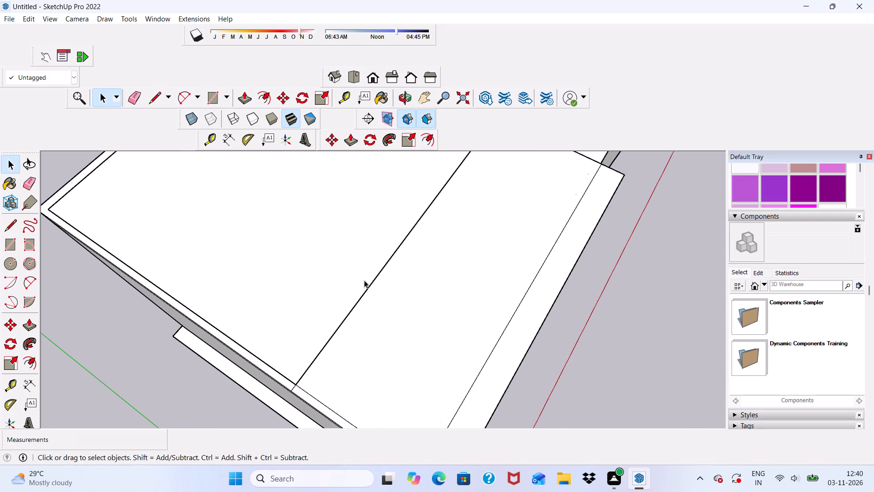
pyautogui.scroll(2, 361, 261)
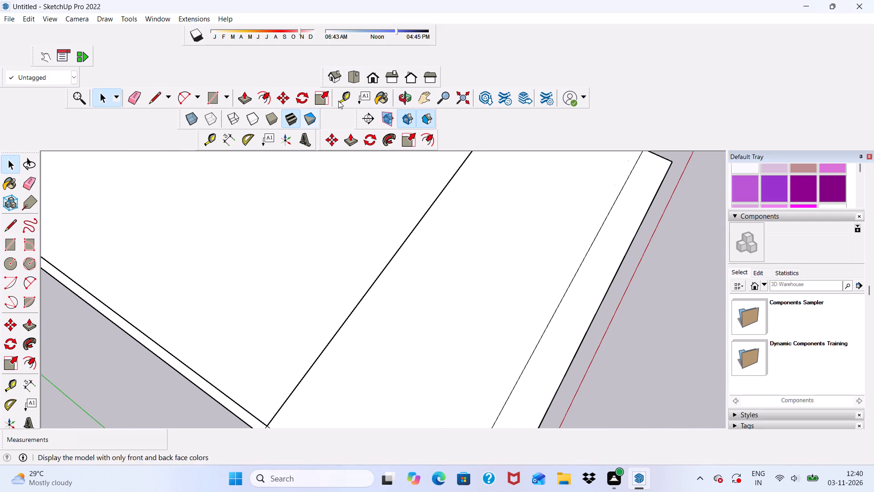
pyautogui.click(343, 95)
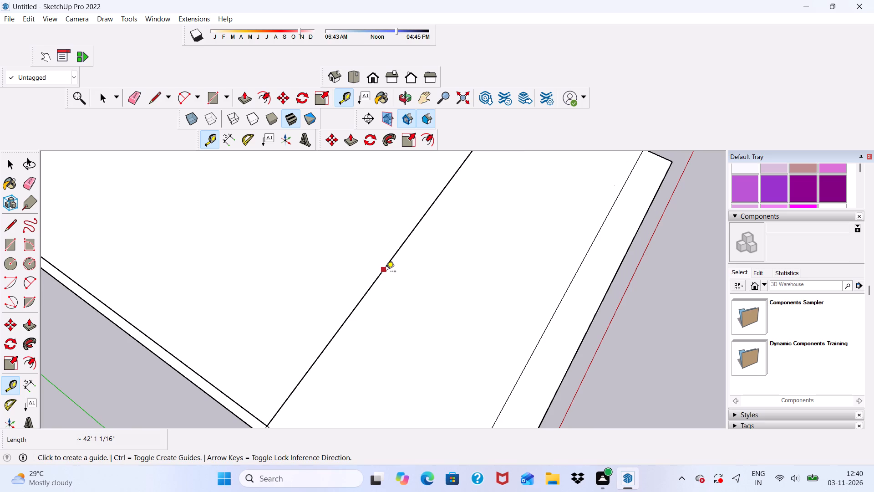
pyautogui.click(386, 272)
pyautogui.press('6')
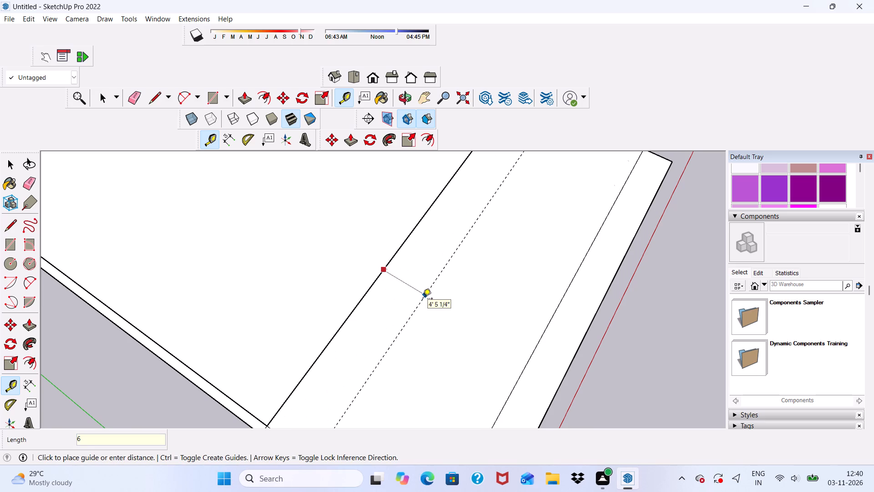
pyautogui.press('BackSpace')
pyautogui.write('9"')
pyautogui.press('Return')
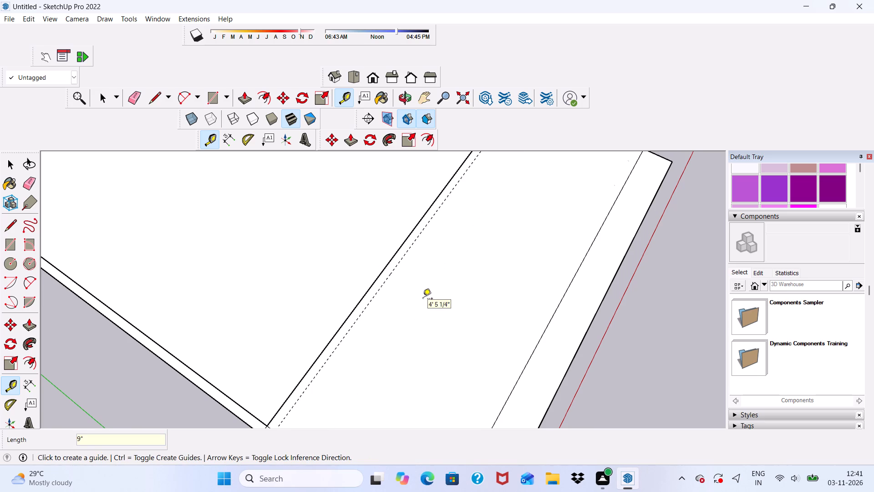
pyautogui.press('space')
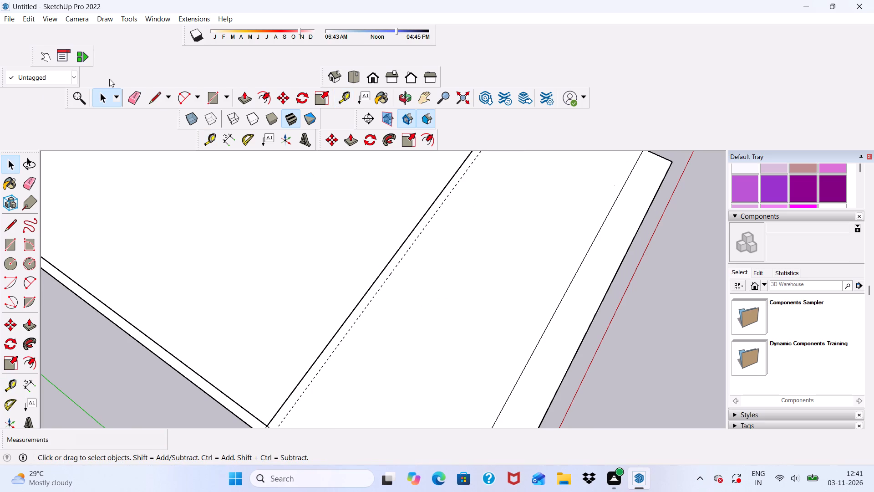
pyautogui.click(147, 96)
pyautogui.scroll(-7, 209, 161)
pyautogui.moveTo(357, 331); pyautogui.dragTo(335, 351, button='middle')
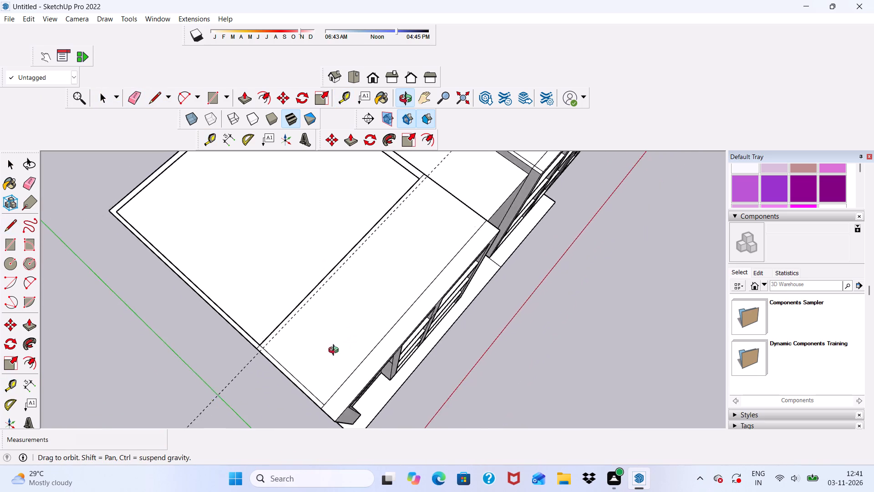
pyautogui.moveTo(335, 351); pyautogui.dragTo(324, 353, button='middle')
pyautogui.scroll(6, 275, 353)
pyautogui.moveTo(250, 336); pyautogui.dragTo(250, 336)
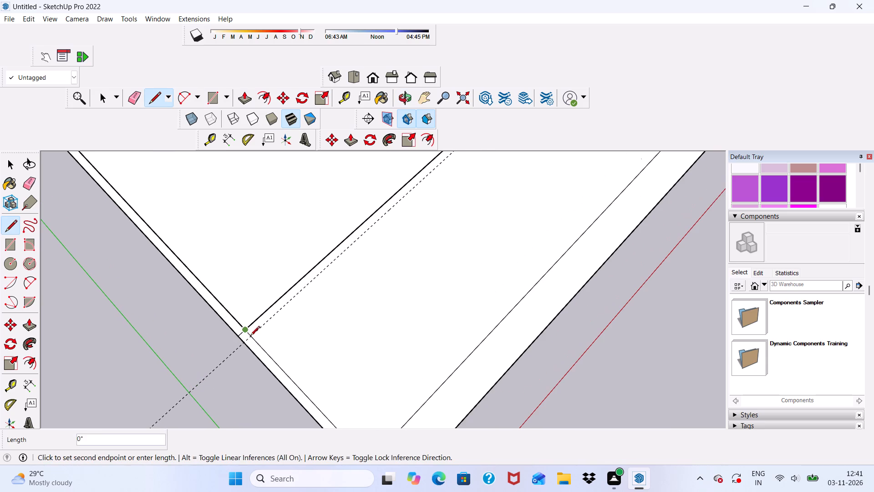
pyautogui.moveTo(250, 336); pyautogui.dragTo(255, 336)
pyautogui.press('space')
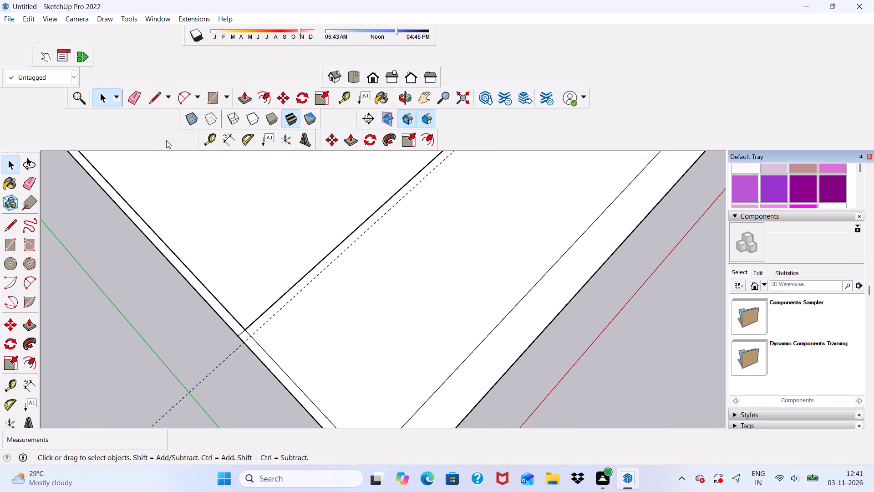
# Draw a line about 42' 10" along the guide, from the roof's inset border line to the block's far edge at the recess.
pyautogui.click(157, 92)
pyautogui.scroll(7, 282, 369)
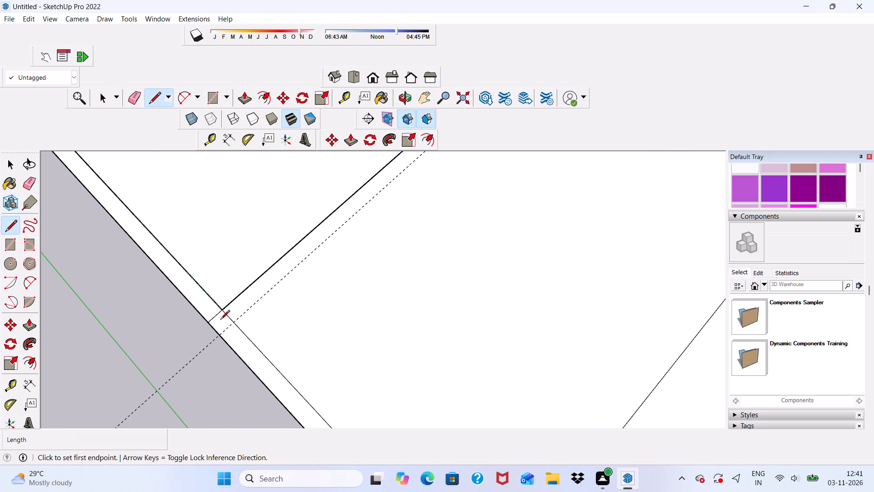
pyautogui.click(234, 324)
pyautogui.scroll(-5, 263, 323)
pyautogui.scroll(-10, 346, 345)
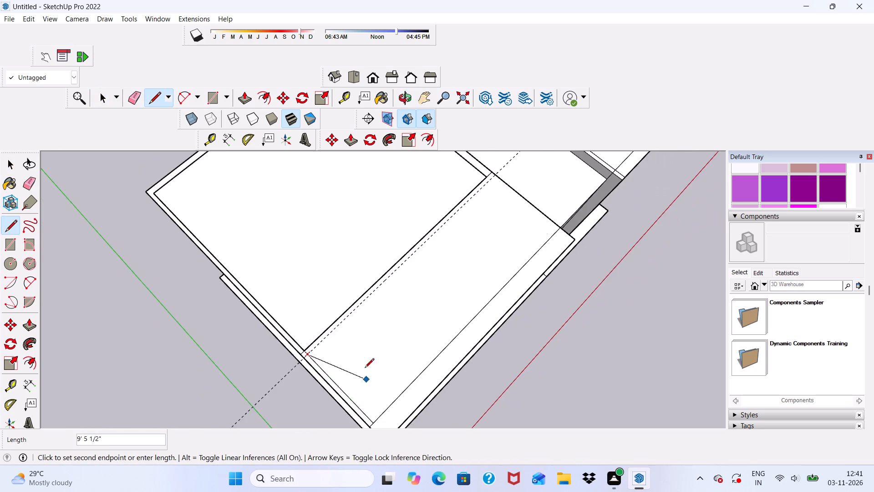
pyautogui.scroll(-4, 365, 369)
pyautogui.scroll(14, 441, 246)
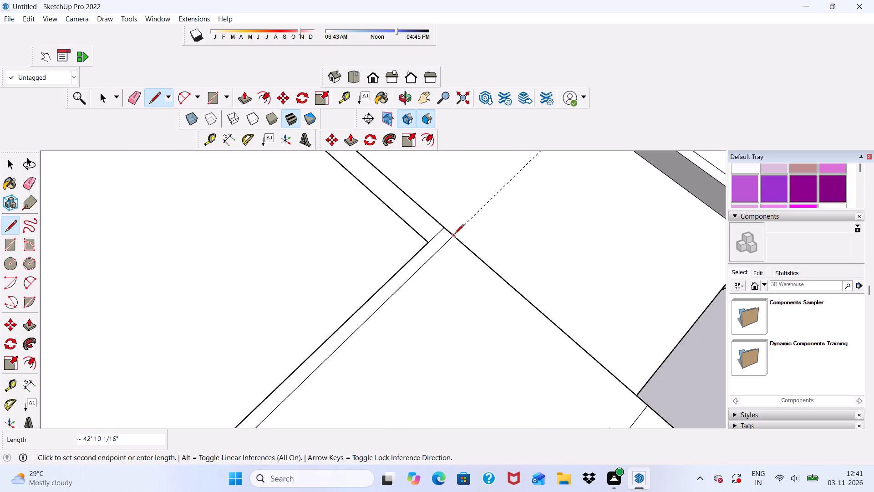
pyautogui.click(454, 235)
# Draw a short line from the large panel's corner near the recess across to the new line along the guide.
pyautogui.scroll(-5, 457, 235)
pyautogui.scroll(4, 459, 229)
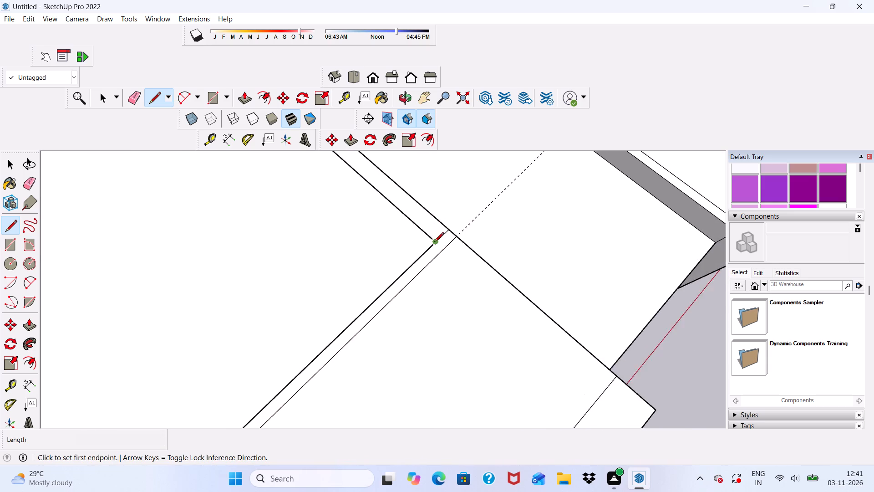
pyautogui.scroll(5, 434, 242)
pyautogui.click(437, 245)
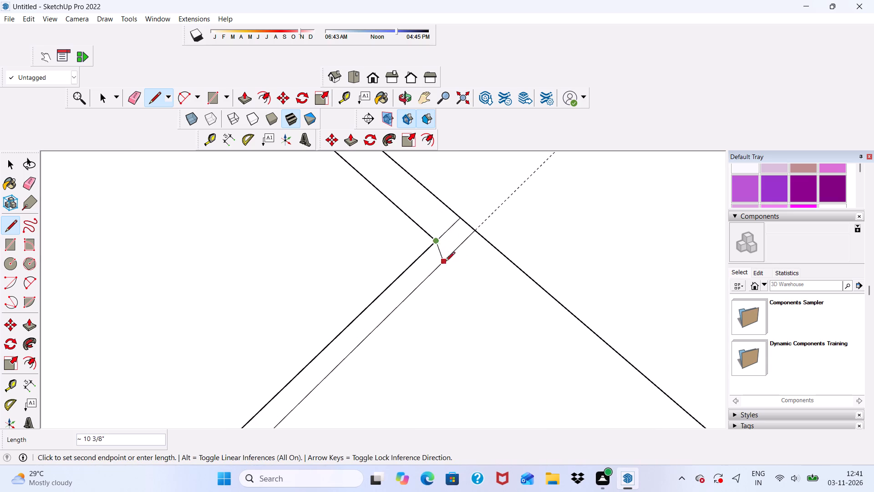
pyautogui.click(450, 255)
pyautogui.scroll(-9, 449, 247)
pyautogui.press('space')
# Draw lines from the large panel's opposite corner 9" to the new parallel line and on along the guide to the roof's outer edge.
pyautogui.scroll(1, 455, 238)
pyautogui.scroll(-11, 483, 215)
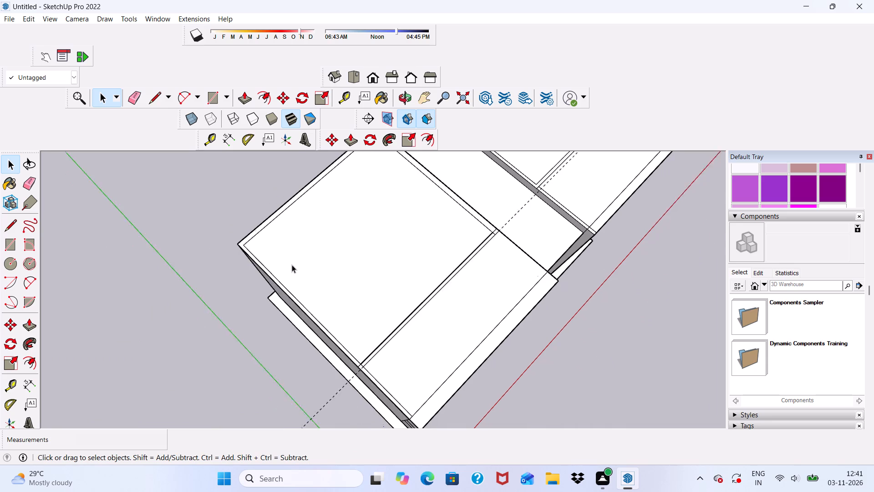
pyautogui.scroll(4, 291, 265)
pyautogui.click(323, 275)
pyautogui.scroll(-5, 280, 251)
pyautogui.scroll(5, 264, 267)
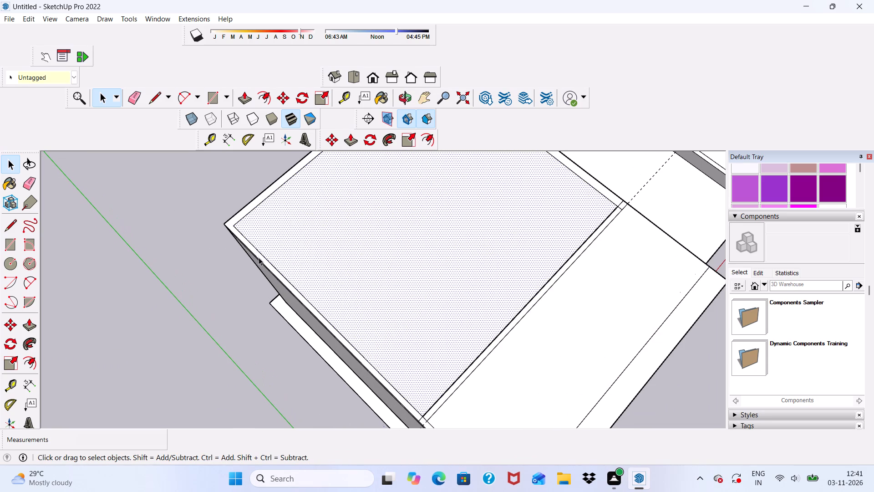
pyautogui.click(147, 92)
pyautogui.scroll(-2, 303, 301)
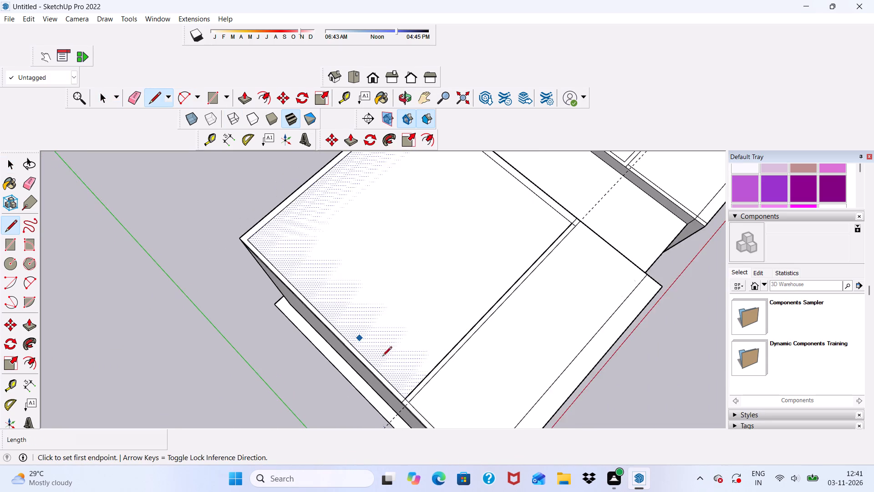
pyautogui.scroll(6, 396, 365)
pyautogui.scroll(2, 430, 379)
pyautogui.scroll(-3, 386, 294)
pyautogui.scroll(7, 437, 403)
pyautogui.scroll(5, 356, 413)
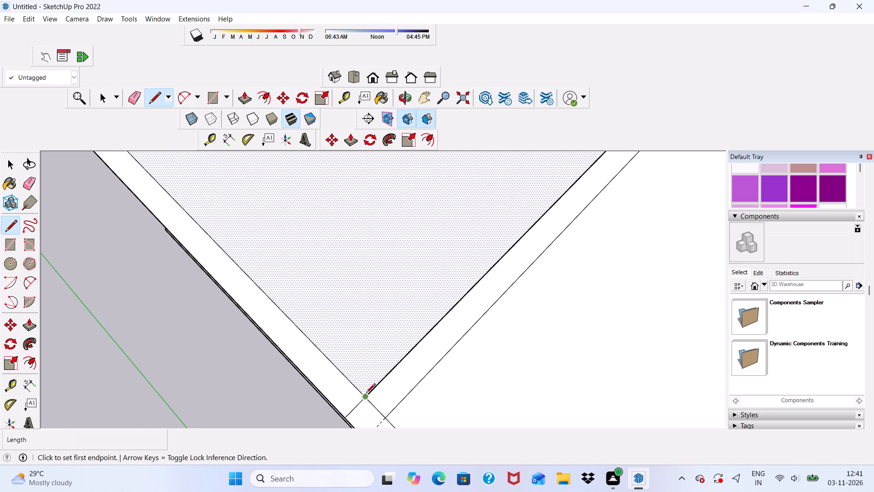
pyautogui.click(364, 398)
pyautogui.click(386, 419)
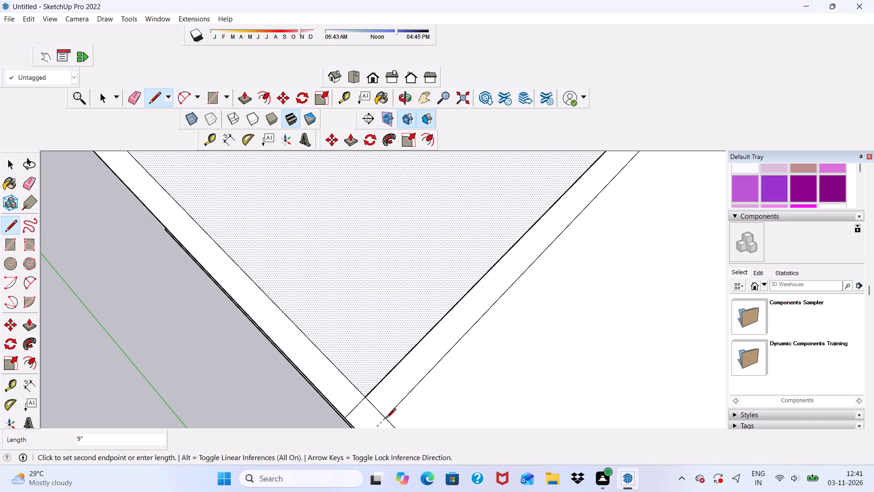
pyautogui.scroll(-5, 366, 328)
pyautogui.scroll(4, 413, 417)
pyautogui.scroll(3, 355, 391)
pyautogui.click(346, 394)
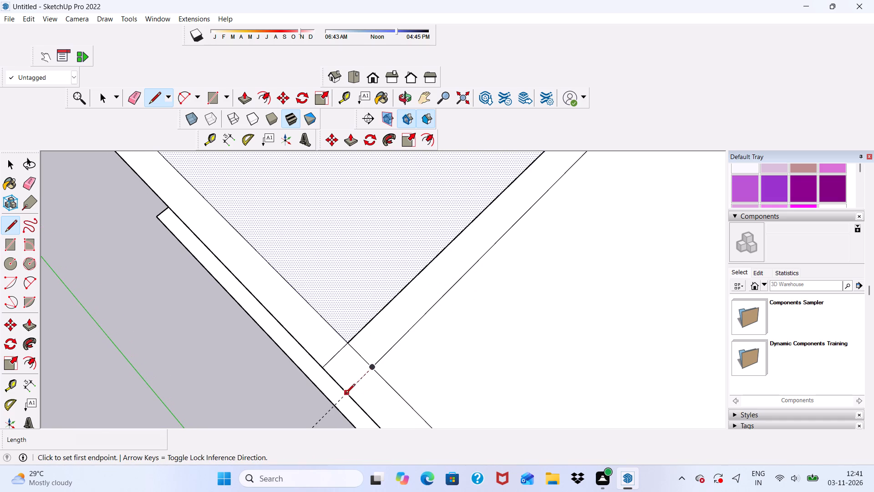
pyautogui.click(371, 368)
pyautogui.scroll(-10, 366, 337)
pyautogui.press('space')
pyautogui.scroll(4, 379, 334)
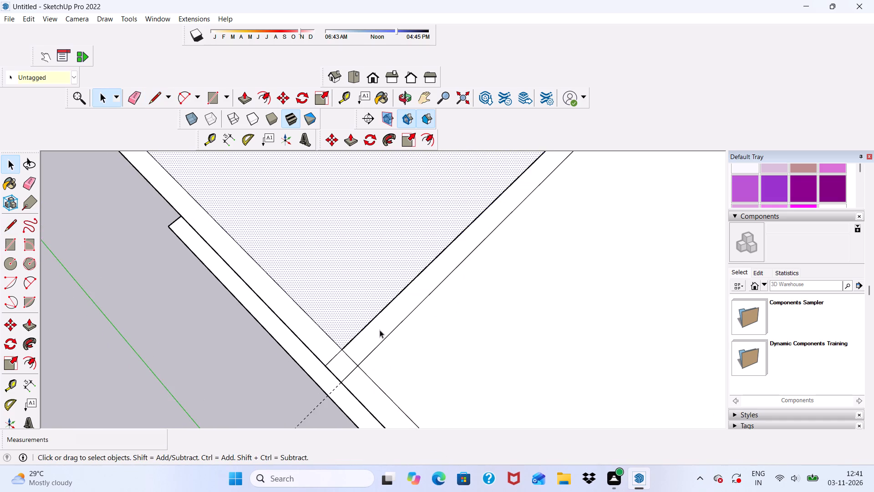
# Erase the large panel's original long edge beside the new parallel line.
pyautogui.scroll(5, 380, 330)
pyautogui.click(136, 99)
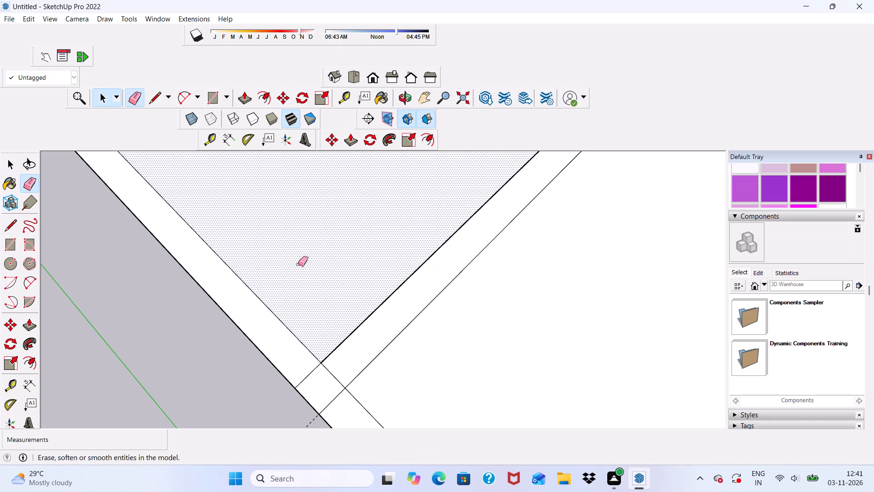
pyautogui.moveTo(366, 311); pyautogui.dragTo(371, 318)
# Redraw the large panel's long edge as a line between its two corners, parallel to the 9" offset line.
pyautogui.scroll(-20, 317, 305)
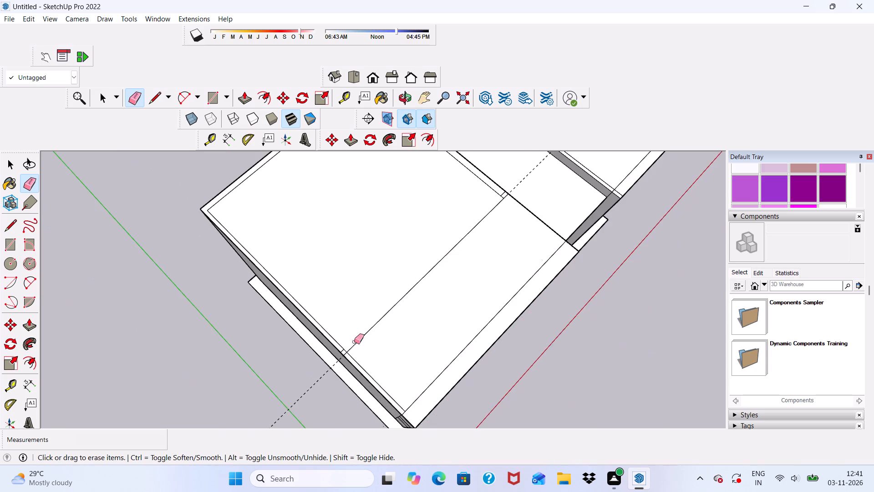
pyautogui.scroll(-7, 354, 342)
pyautogui.moveTo(372, 336); pyautogui.dragTo(544, 312, button='middle')
pyautogui.scroll(1, 366, 288)
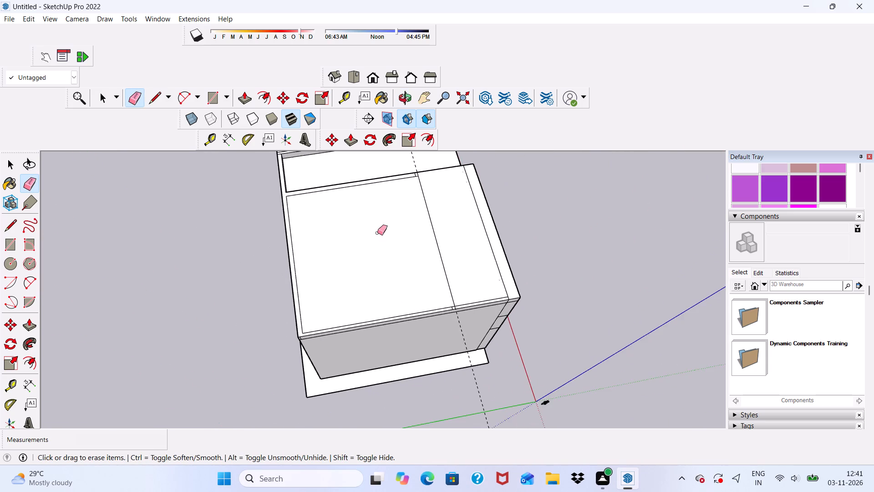
pyautogui.scroll(5, 413, 184)
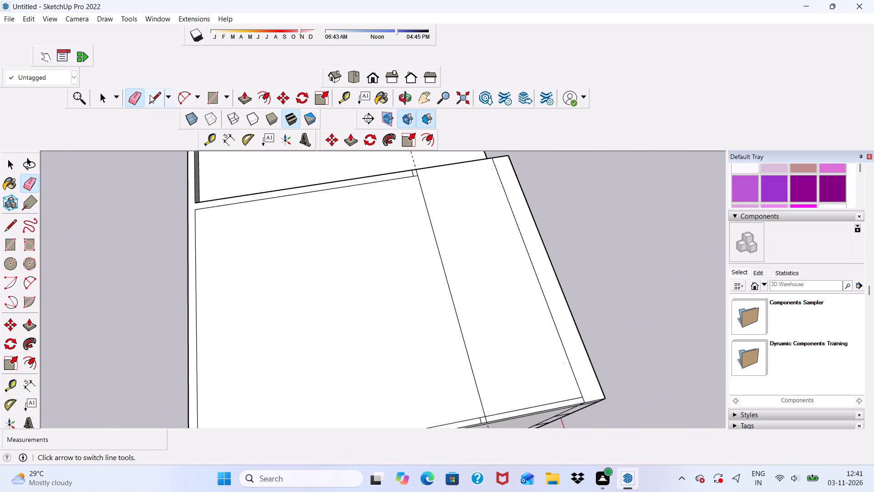
pyautogui.click(150, 95)
pyautogui.click(414, 178)
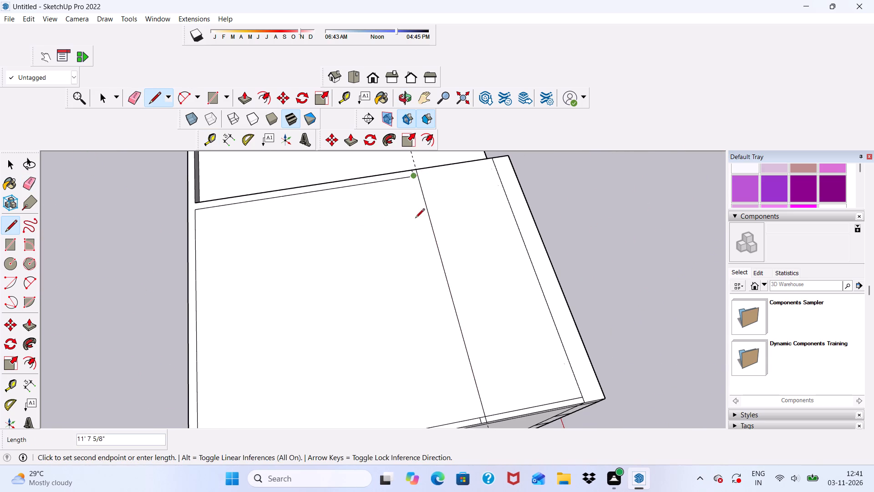
pyautogui.scroll(-5, 425, 262)
pyautogui.scroll(7, 435, 360)
pyautogui.scroll(5, 480, 353)
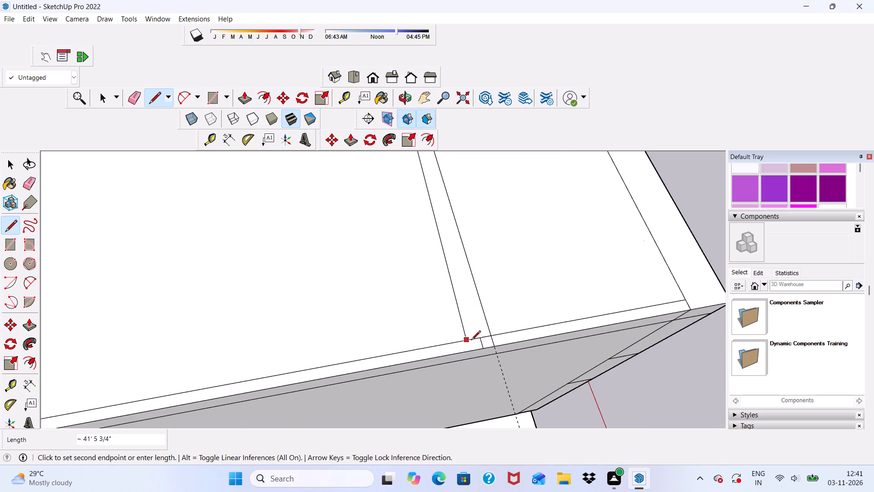
pyautogui.scroll(4, 474, 341)
pyautogui.click(483, 341)
pyautogui.scroll(-12, 467, 333)
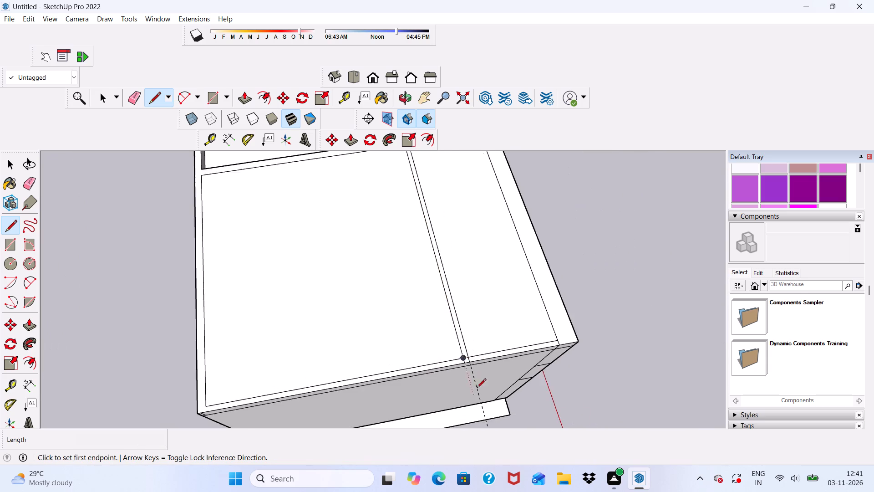
# Erase the short leftover segments at the large panel's corner near the recess, linking it to the block edge and offset line.
pyautogui.scroll(-6, 444, 362)
pyautogui.scroll(7, 433, 257)
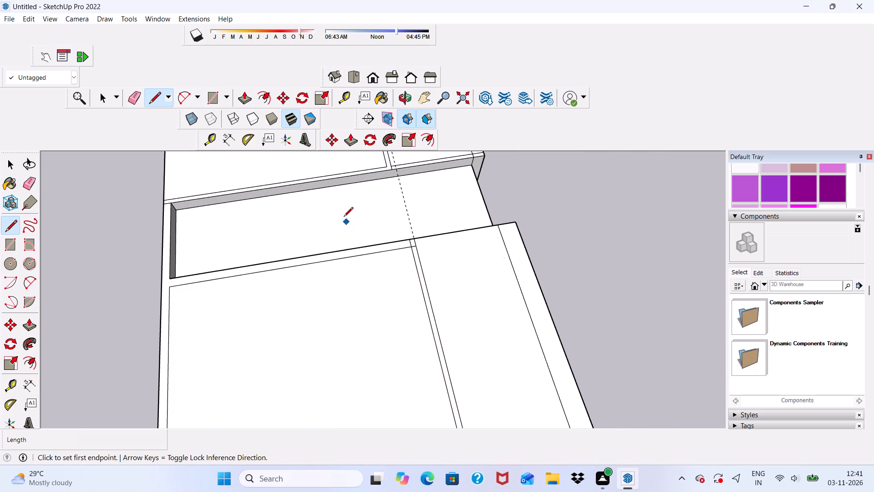
pyautogui.click(135, 94)
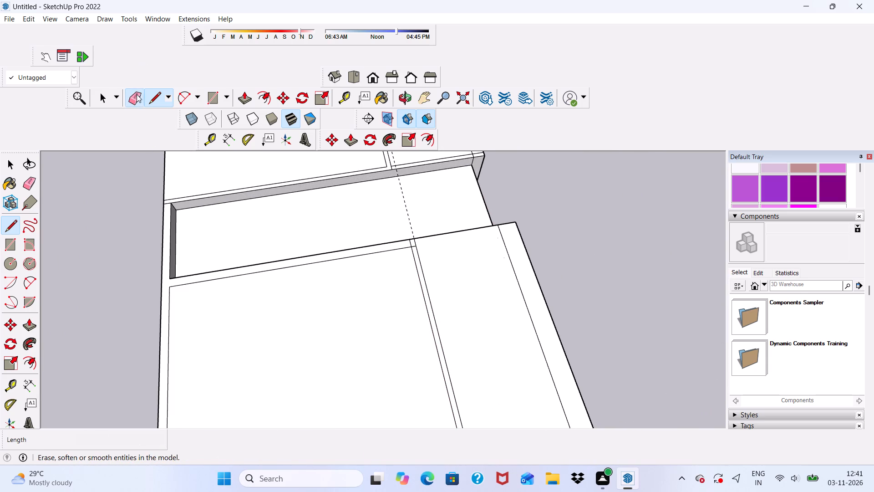
pyautogui.scroll(15, 386, 289)
pyautogui.moveTo(422, 211); pyautogui.dragTo(442, 225)
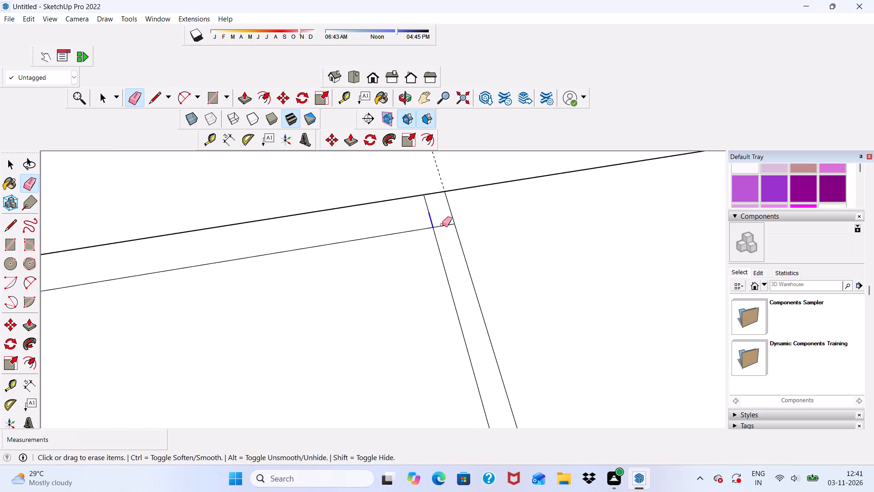
pyautogui.moveTo(442, 225); pyautogui.dragTo(444, 231)
pyautogui.moveTo(419, 207); pyautogui.dragTo(430, 200)
pyautogui.scroll(-5, 423, 203)
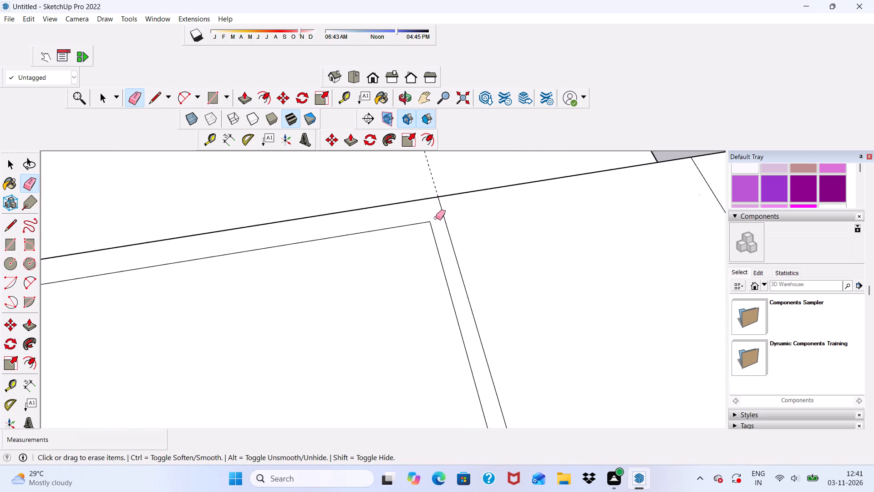
# Erase the dashed guide line running through the roof's offset line.
pyautogui.moveTo(428, 174); pyautogui.dragTo(436, 173)
pyautogui.scroll(-11, 436, 174)
pyautogui.scroll(-8, 471, 227)
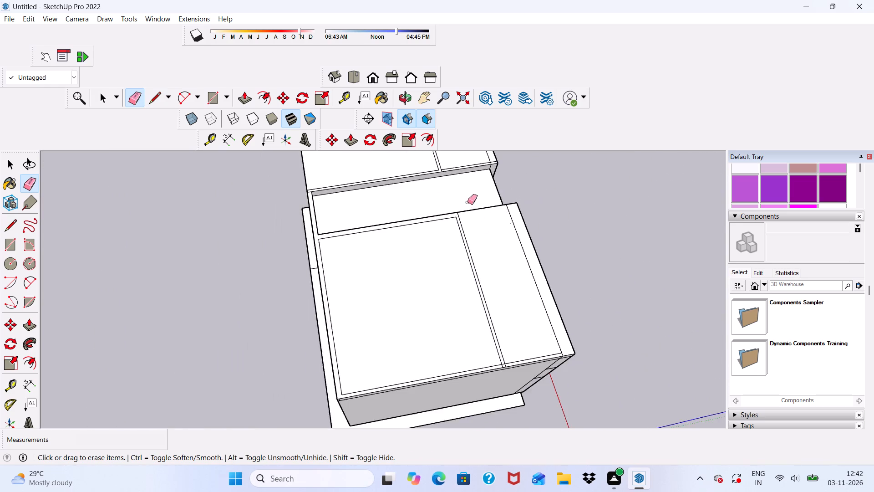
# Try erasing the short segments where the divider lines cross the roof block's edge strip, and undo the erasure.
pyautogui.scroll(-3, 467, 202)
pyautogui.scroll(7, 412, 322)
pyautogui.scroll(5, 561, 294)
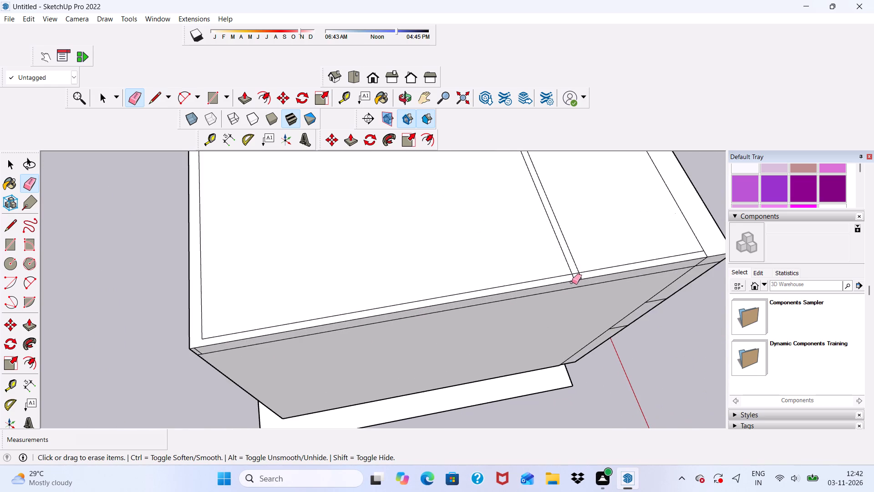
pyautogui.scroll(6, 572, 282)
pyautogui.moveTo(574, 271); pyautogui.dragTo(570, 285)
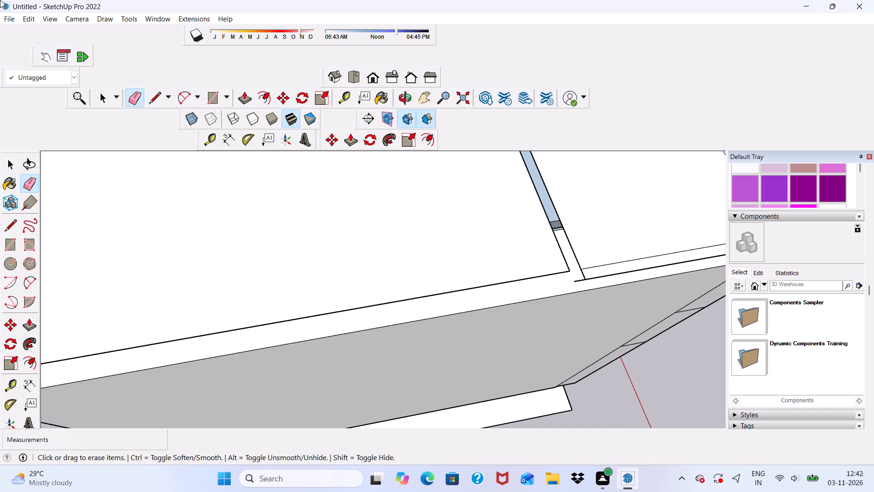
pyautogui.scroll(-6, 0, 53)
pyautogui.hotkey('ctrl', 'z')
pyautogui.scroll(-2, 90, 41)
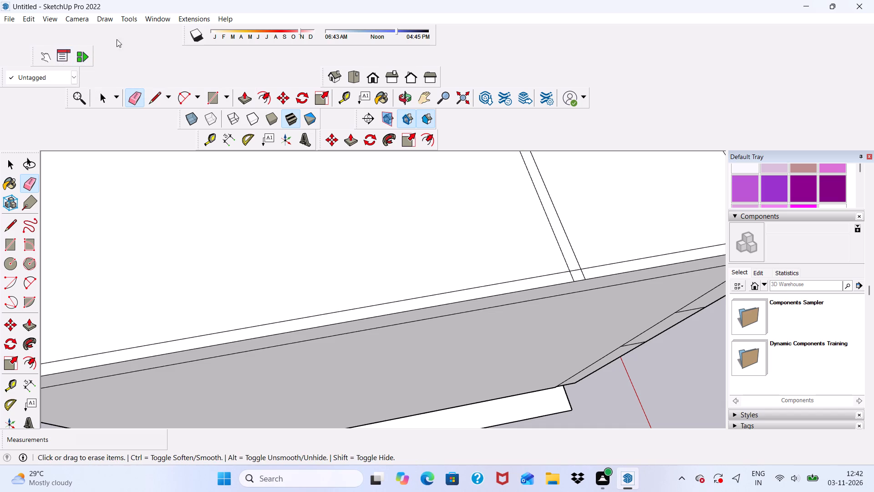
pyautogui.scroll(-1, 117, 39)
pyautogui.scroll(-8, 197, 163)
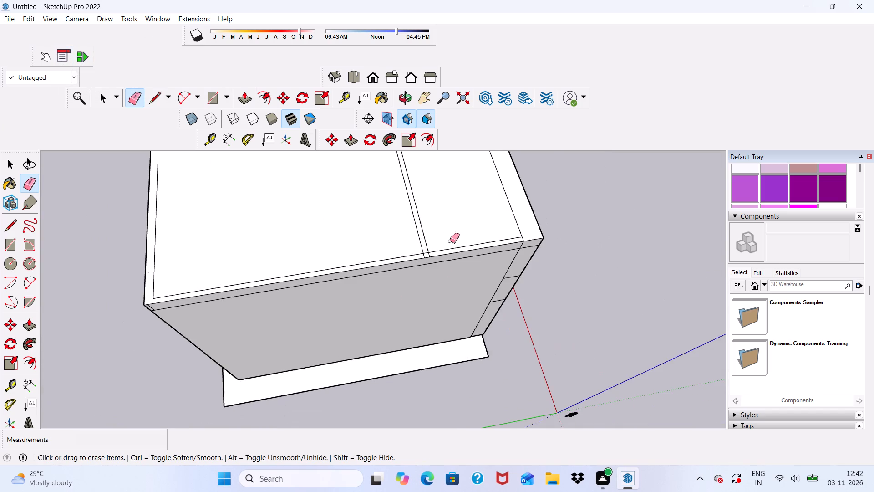
# Erase the short segments crossing the edge strip at the divider lines' outer end, joining the strips around the large panel.
pyautogui.moveTo(449, 240); pyautogui.dragTo(360, 247, button='middle')
pyautogui.scroll(6, 388, 277)
pyautogui.scroll(-13, 388, 275)
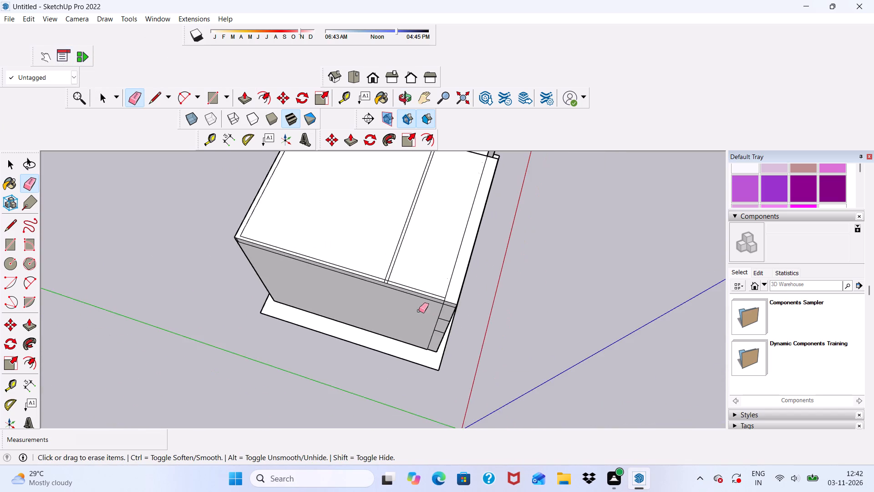
pyautogui.scroll(-5, 407, 307)
pyautogui.moveTo(427, 254); pyautogui.dragTo(239, 210, button='middle')
pyautogui.scroll(20, 355, 242)
pyautogui.scroll(2, 355, 242)
pyautogui.moveTo(359, 237); pyautogui.dragTo(375, 247)
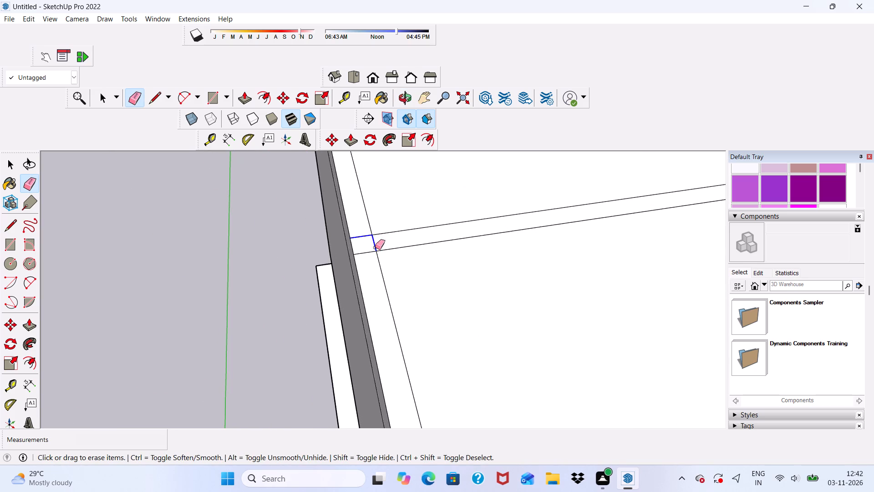
pyautogui.moveTo(375, 247); pyautogui.dragTo(381, 247)
pyautogui.scroll(-20, 342, 261)
pyautogui.scroll(-1, 342, 261)
pyautogui.scroll(7, 432, 219)
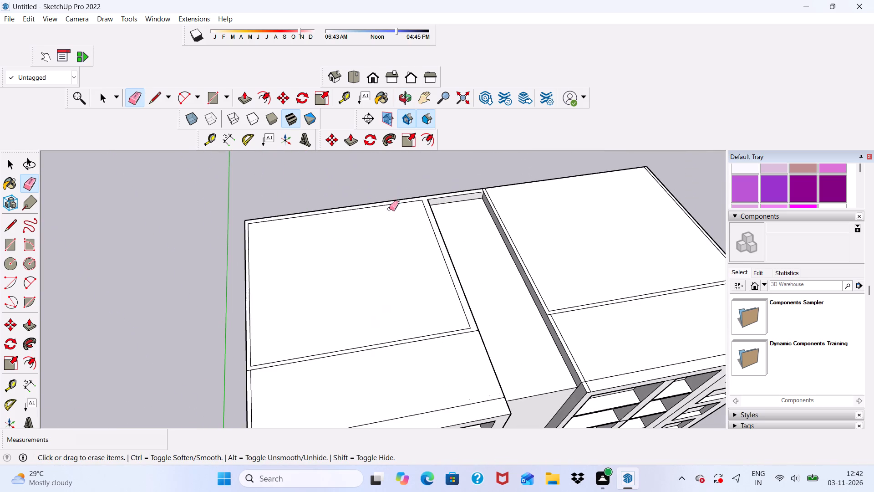
pyautogui.scroll(10, 243, 216)
pyautogui.moveTo(280, 220); pyautogui.dragTo(282, 220)
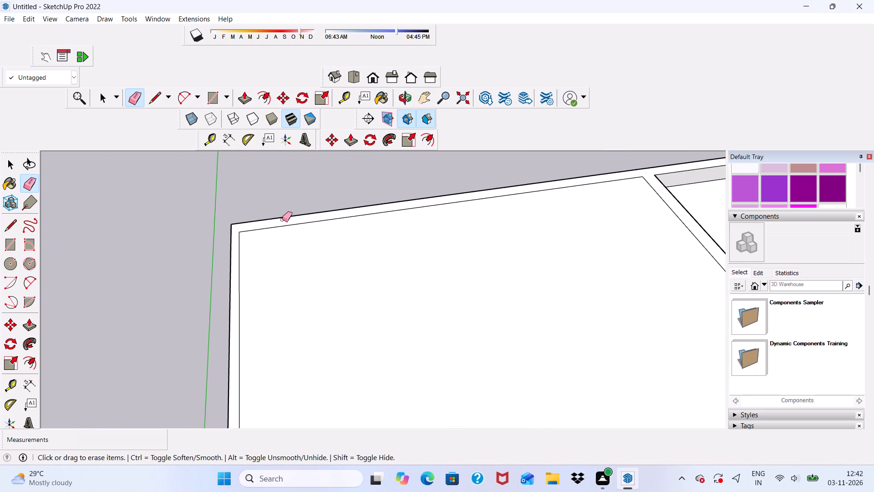
pyautogui.moveTo(282, 220); pyautogui.dragTo(285, 220)
pyautogui.scroll(-12, 274, 207)
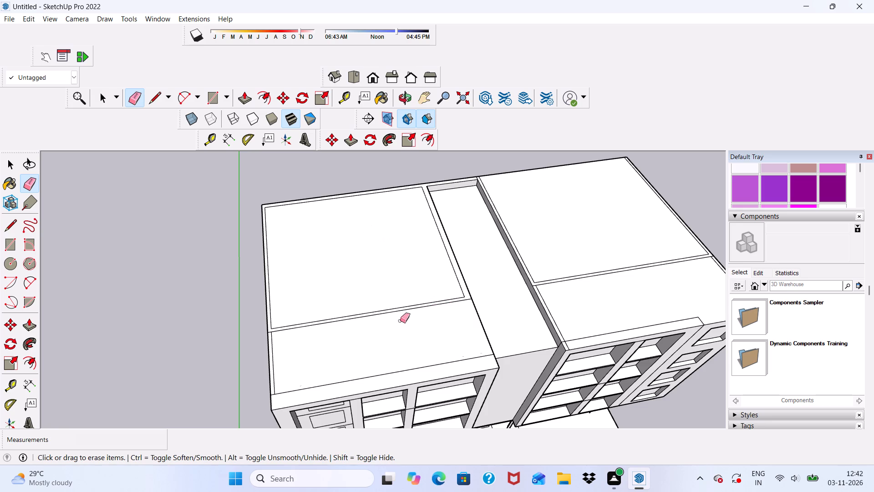
# Push/Pull the narrow perimeter strip around the first block's large roof panel up by 10'.
pyautogui.press('space')
pyautogui.scroll(12, 352, 316)
pyautogui.click(336, 330)
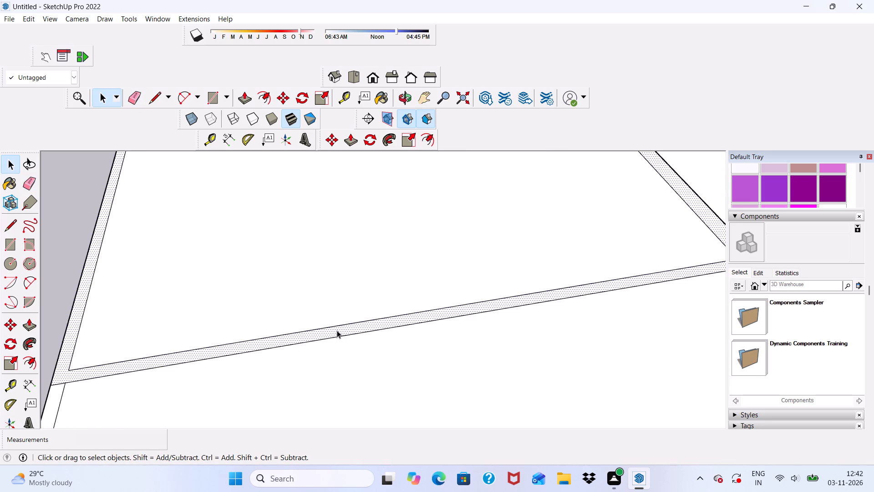
pyautogui.scroll(-3, 337, 330)
pyautogui.click(246, 98)
pyautogui.scroll(4, 293, 261)
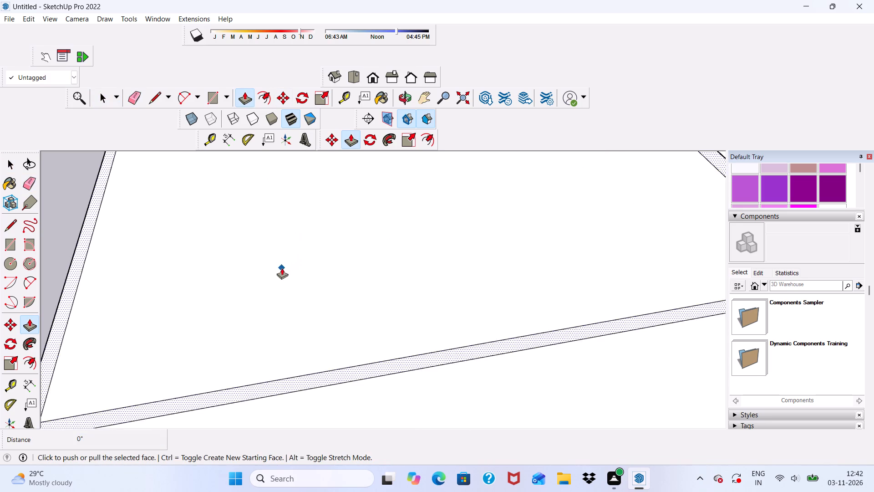
pyautogui.scroll(-7, 282, 268)
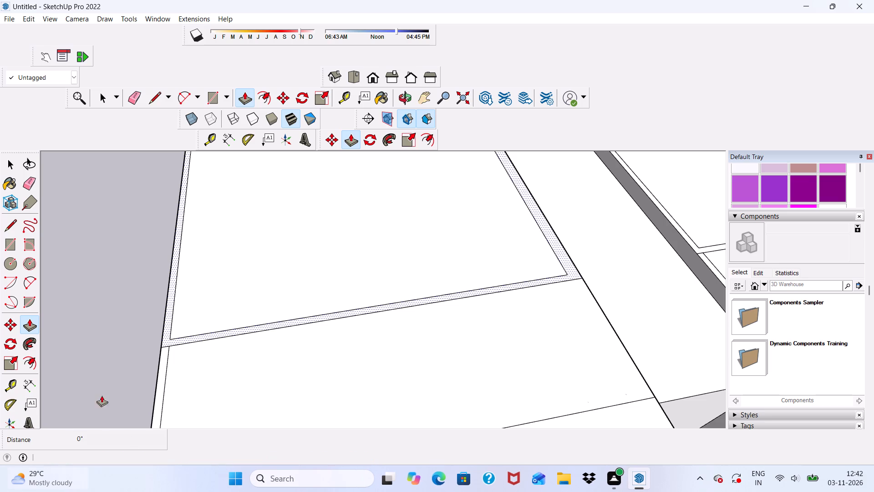
pyautogui.scroll(4, 119, 381)
pyautogui.scroll(5, 205, 317)
pyautogui.click(203, 312)
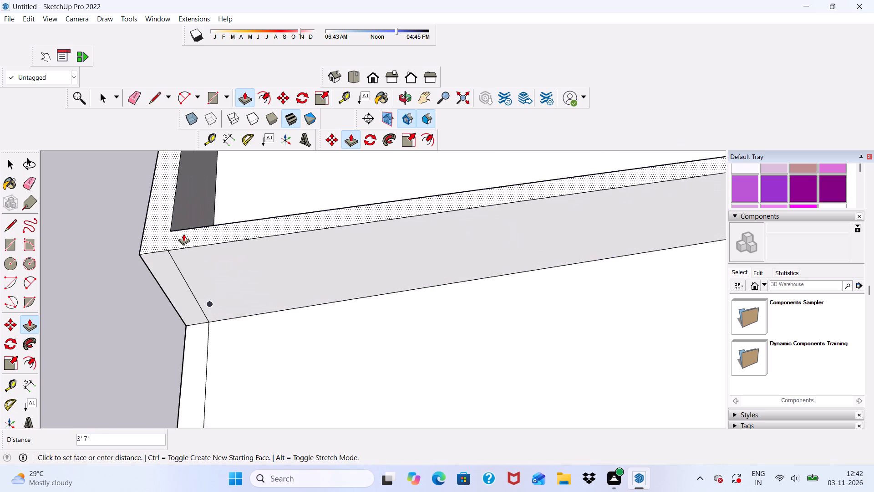
pyautogui.write("10'")
pyautogui.press('Return')
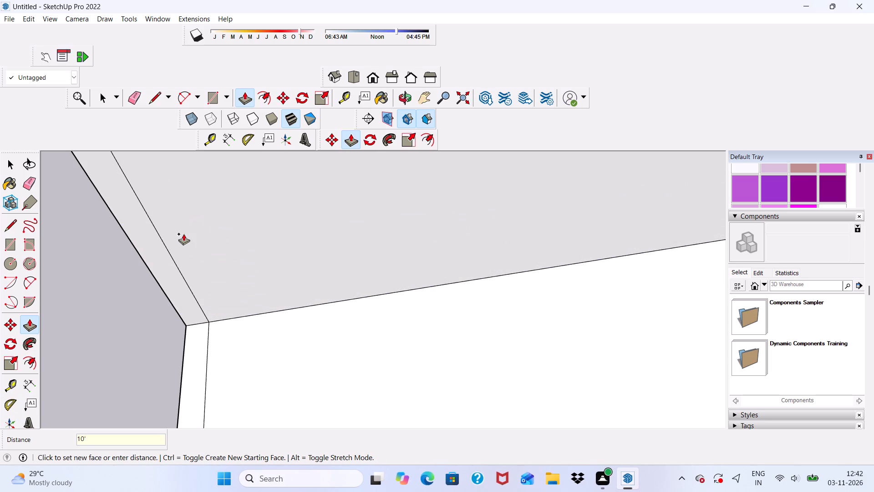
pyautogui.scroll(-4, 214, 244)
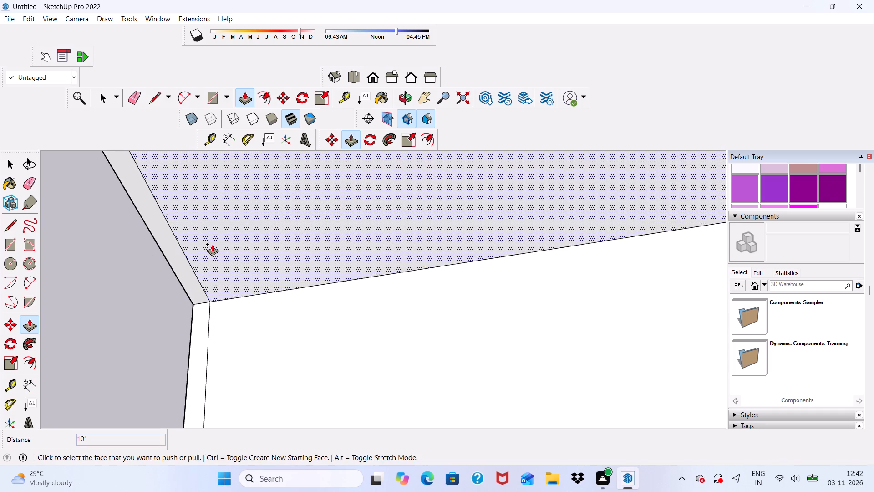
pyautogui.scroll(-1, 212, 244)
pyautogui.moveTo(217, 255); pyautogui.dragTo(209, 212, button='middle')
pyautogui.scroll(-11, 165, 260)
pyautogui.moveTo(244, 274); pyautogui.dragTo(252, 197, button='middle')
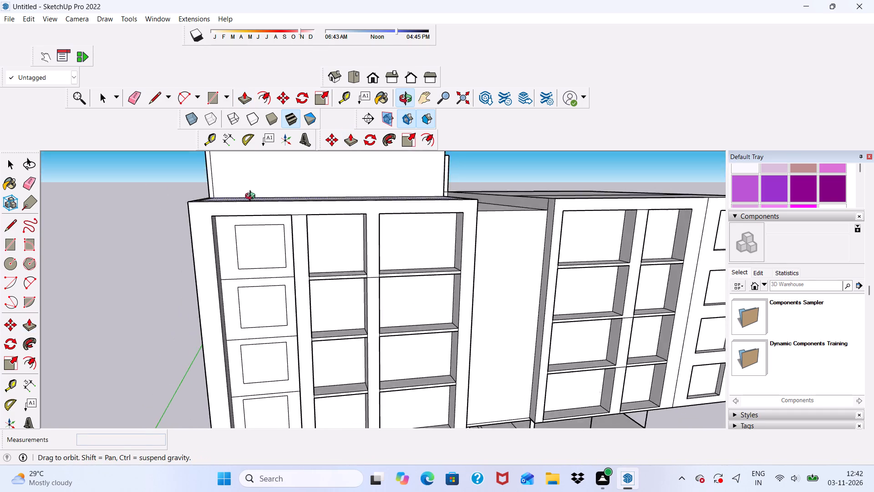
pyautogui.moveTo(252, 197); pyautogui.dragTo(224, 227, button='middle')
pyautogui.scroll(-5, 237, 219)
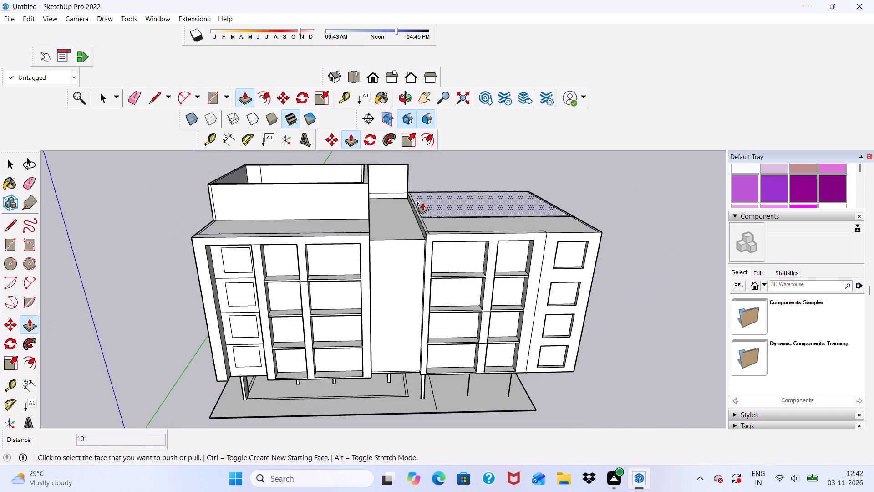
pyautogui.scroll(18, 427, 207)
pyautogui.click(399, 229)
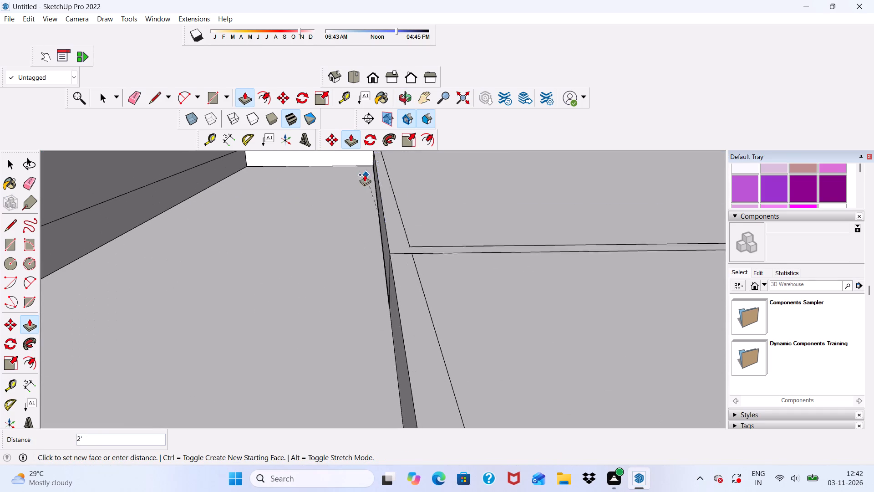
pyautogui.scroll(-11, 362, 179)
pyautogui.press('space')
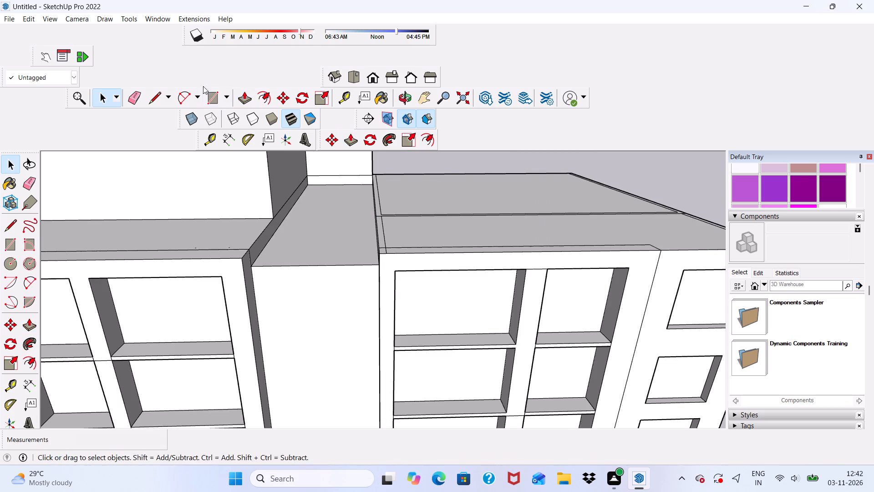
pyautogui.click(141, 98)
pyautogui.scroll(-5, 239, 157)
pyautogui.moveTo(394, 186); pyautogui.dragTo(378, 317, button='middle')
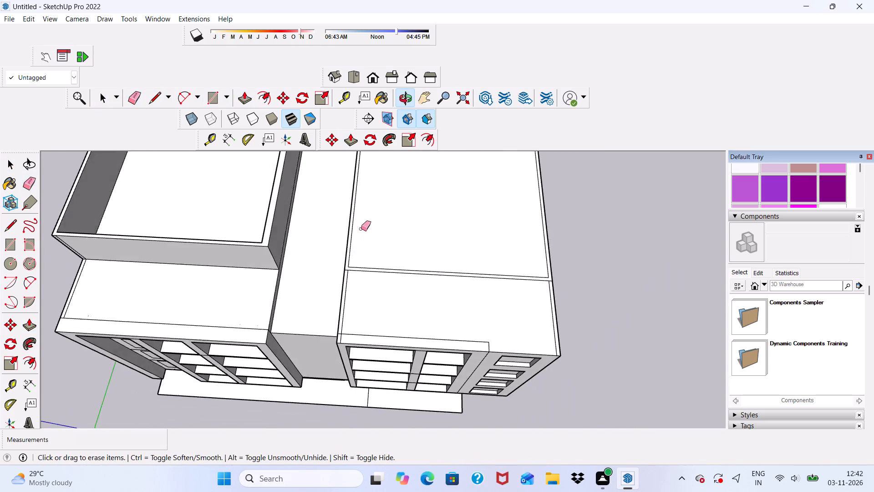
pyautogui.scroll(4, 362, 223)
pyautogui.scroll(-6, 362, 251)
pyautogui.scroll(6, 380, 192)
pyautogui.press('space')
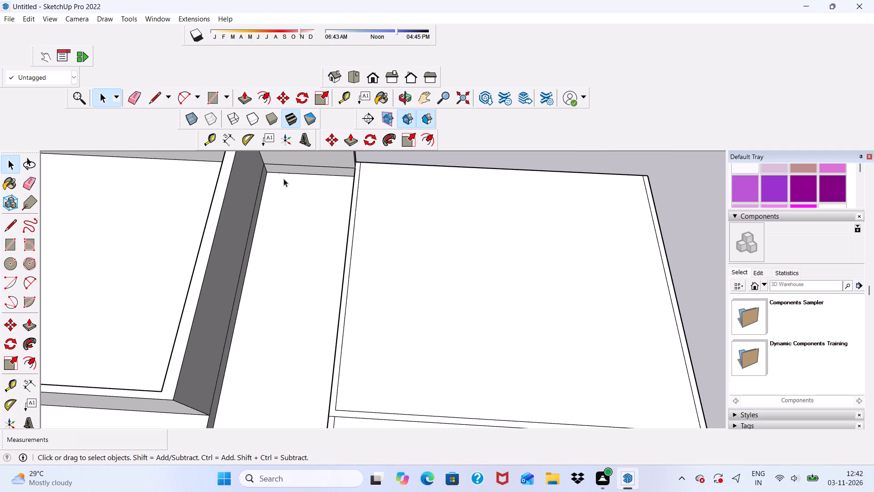
# Place a guide line 9" inside the far edge of the second roof block's large panel, parallel to that edge.
pyautogui.scroll(-6, 273, 205)
pyautogui.moveTo(367, 216); pyautogui.dragTo(206, 154, button='middle')
pyautogui.scroll(1, 231, 147)
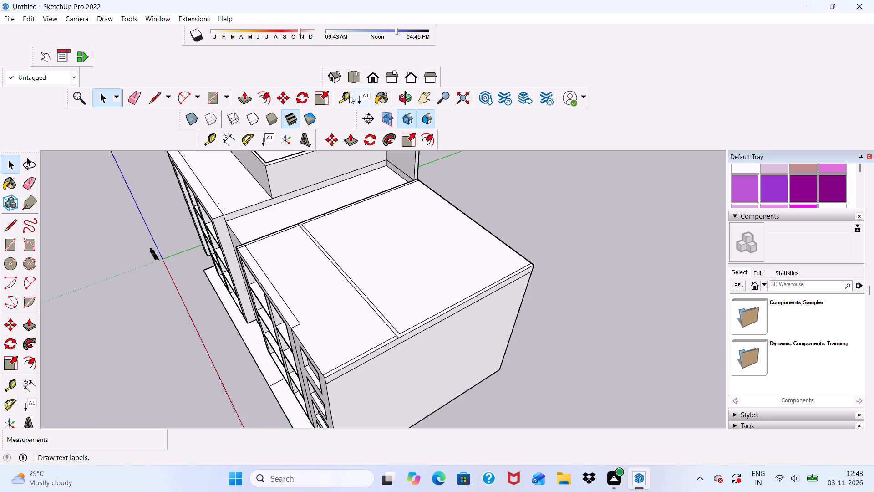
pyautogui.click(344, 91)
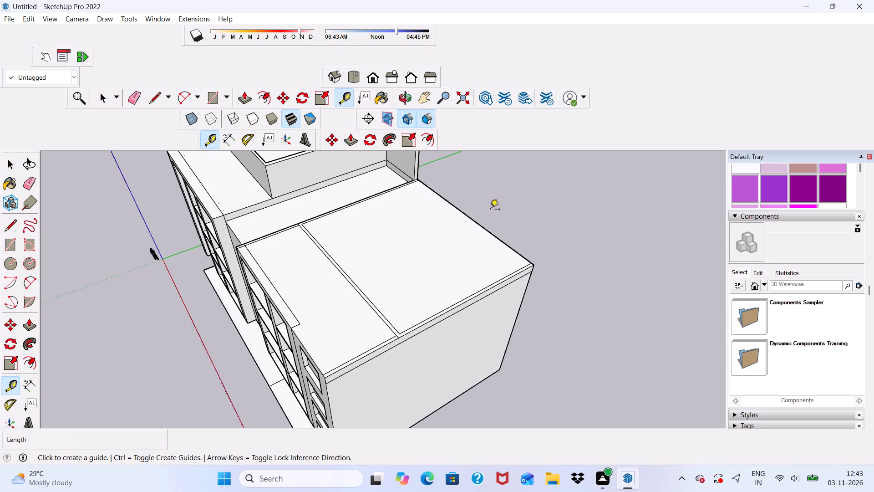
pyautogui.scroll(-2, 495, 224)
pyautogui.moveTo(457, 237); pyautogui.dragTo(567, 111, button='middle')
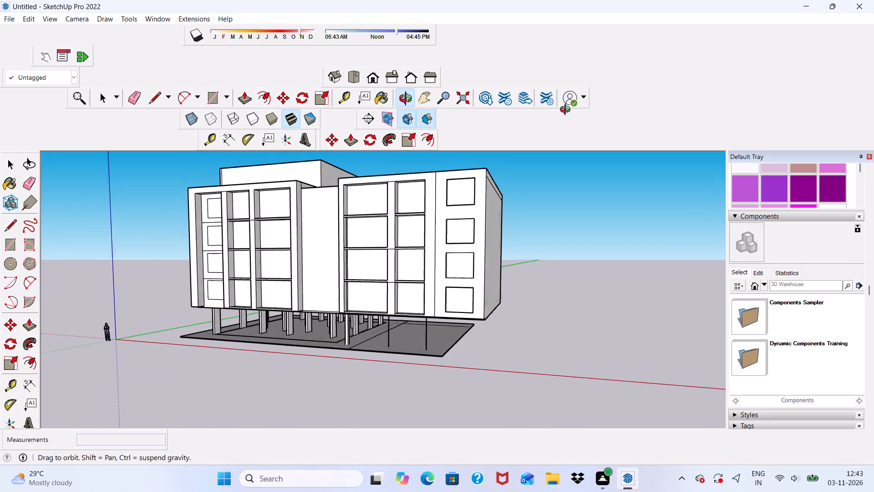
pyautogui.moveTo(567, 111); pyautogui.dragTo(284, 298, button='middle')
pyautogui.scroll(-2, 342, 266)
pyautogui.moveTo(354, 277); pyautogui.dragTo(474, 246, button='middle')
pyautogui.scroll(2, 470, 252)
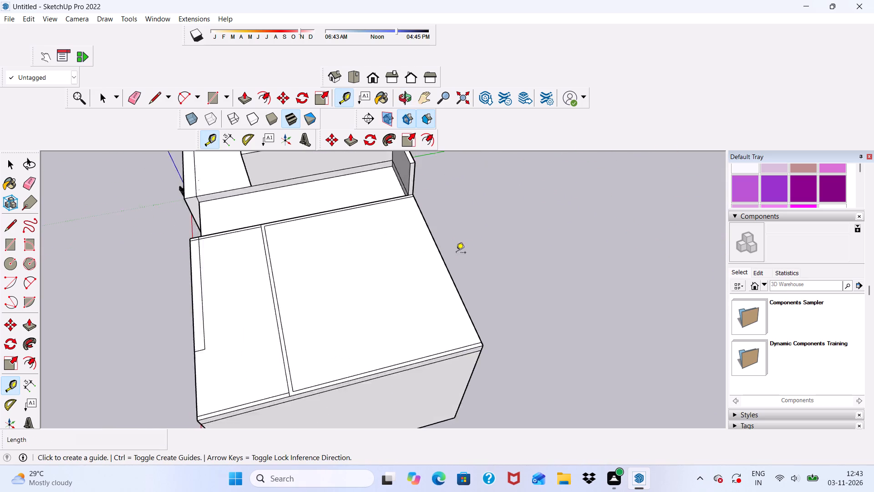
pyautogui.scroll(7, 456, 253)
pyautogui.click(434, 244)
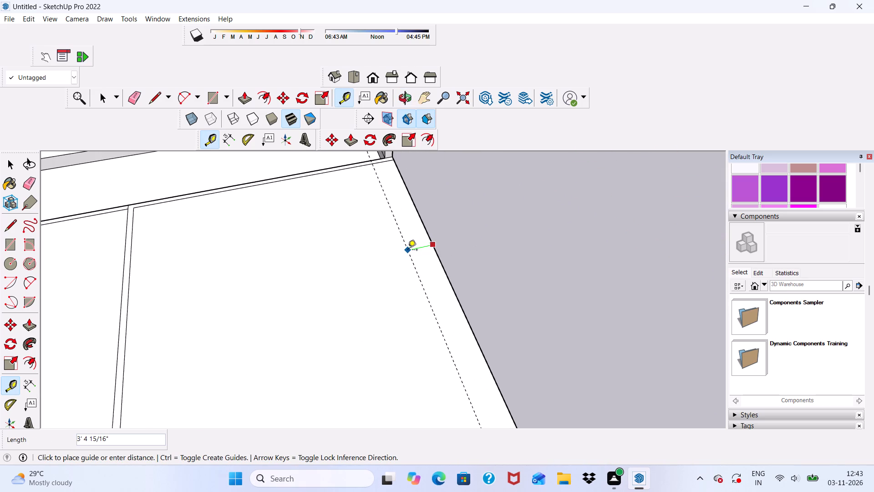
pyautogui.write('9"')
pyautogui.press('Return')
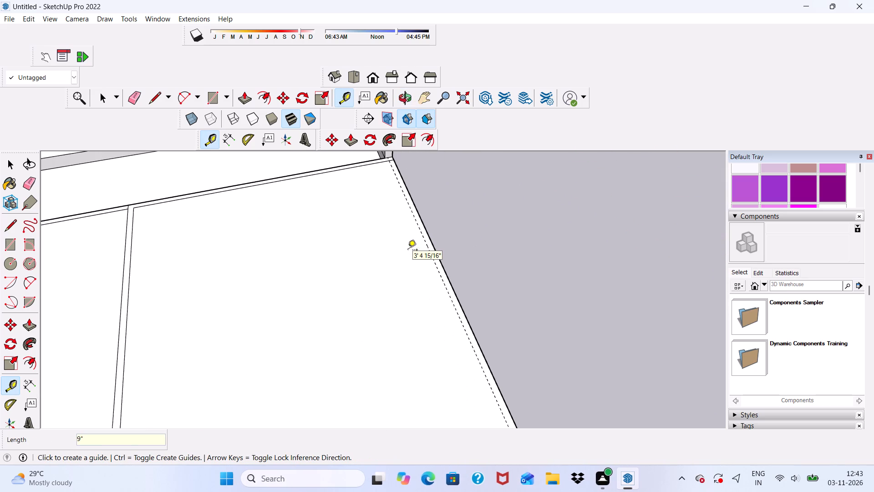
# Draw a line about 44' 3" long over the 9" guide, from the recess-side edge to the opposite edge of the block.
pyautogui.scroll(1, 274, 115)
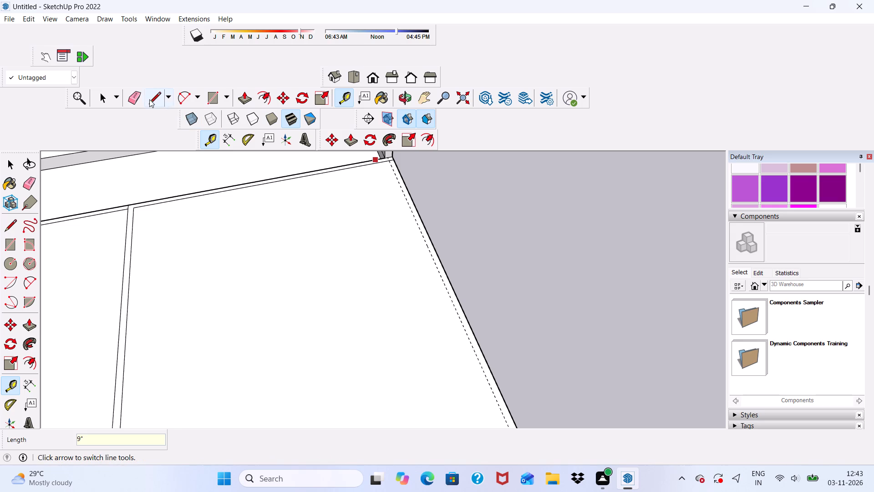
pyautogui.click(149, 99)
pyautogui.scroll(15, 396, 167)
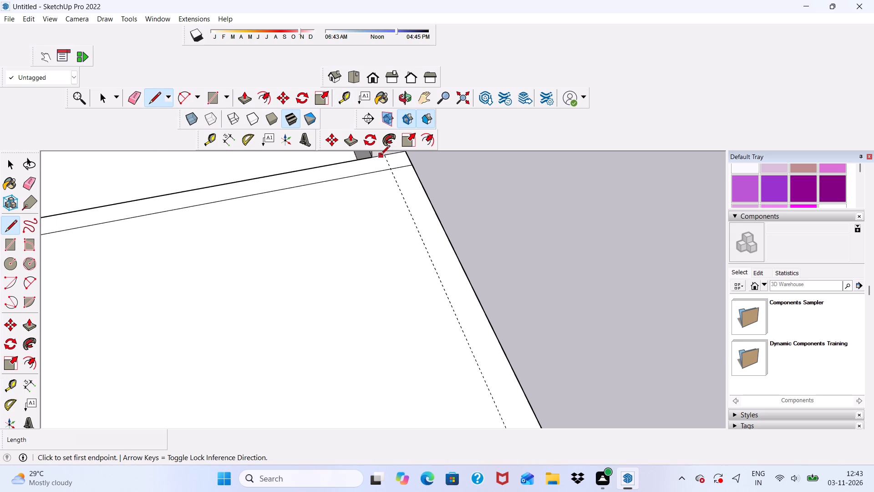
pyautogui.click(383, 154)
pyautogui.scroll(-18, 390, 203)
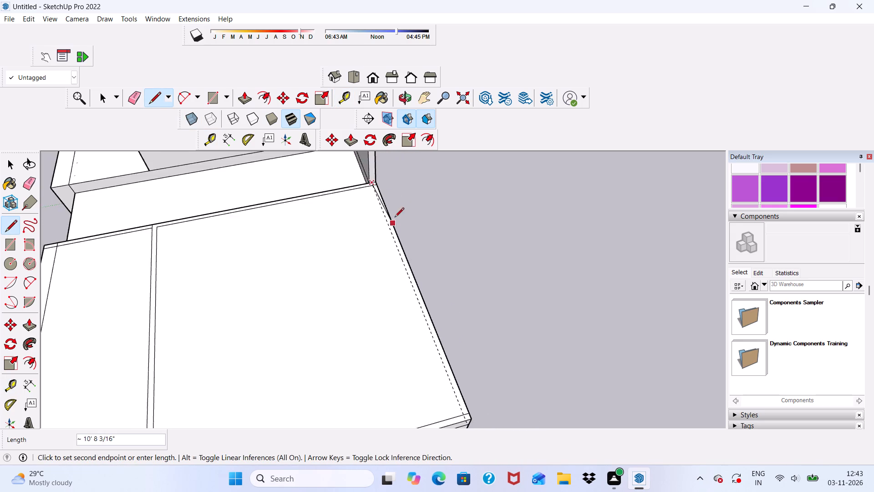
pyautogui.scroll(-6, 395, 218)
pyautogui.scroll(9, 400, 278)
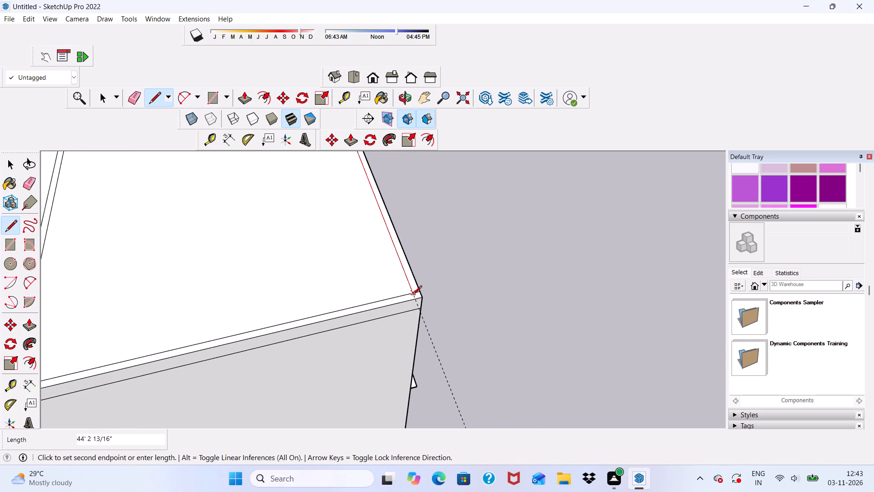
pyautogui.click(412, 296)
# Erase the dashed guide line extending past the second roof block's far corner.
pyautogui.scroll(-6, 351, 241)
pyautogui.moveTo(353, 264); pyautogui.dragTo(376, 267, button='middle')
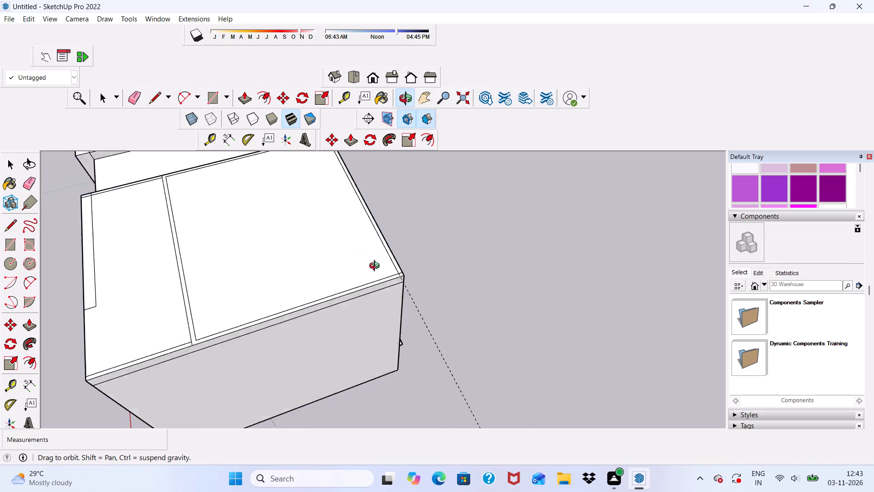
pyautogui.moveTo(376, 267); pyautogui.dragTo(507, 251, button='middle')
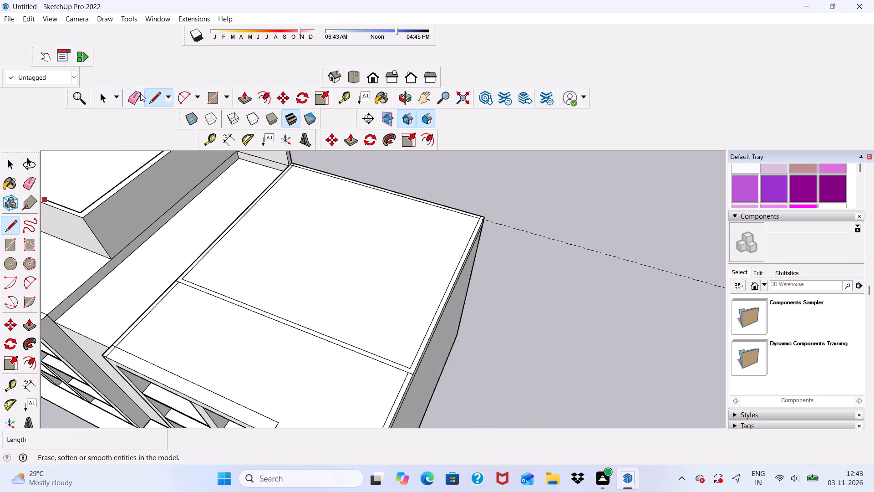
pyautogui.click(140, 93)
pyautogui.scroll(-1, 143, 158)
pyautogui.moveTo(150, 174); pyautogui.dragTo(208, 173, button='middle')
pyautogui.scroll(1, 420, 181)
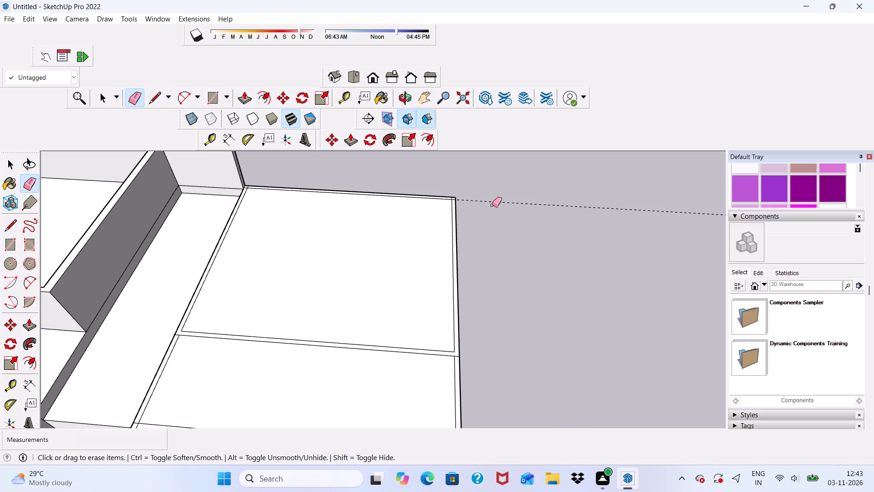
pyautogui.click(495, 200)
pyautogui.moveTo(499, 205); pyautogui.dragTo(502, 200)
pyautogui.scroll(8, 437, 202)
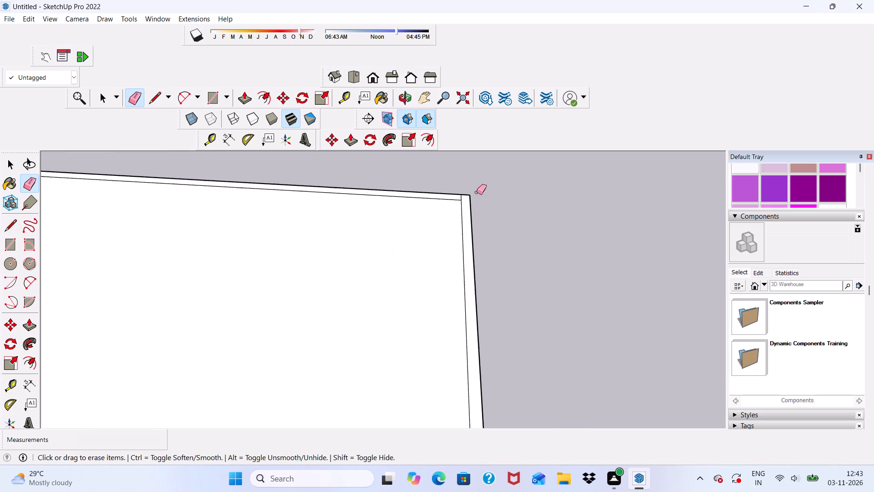
# Erase the overlapping line stubs at the far corner and the neighbouring corner of the second roof block's 9" perimeter strip.
pyautogui.scroll(12, 477, 192)
pyautogui.moveTo(467, 196); pyautogui.dragTo(476, 202)
pyautogui.moveTo(491, 198); pyautogui.dragTo(455, 196)
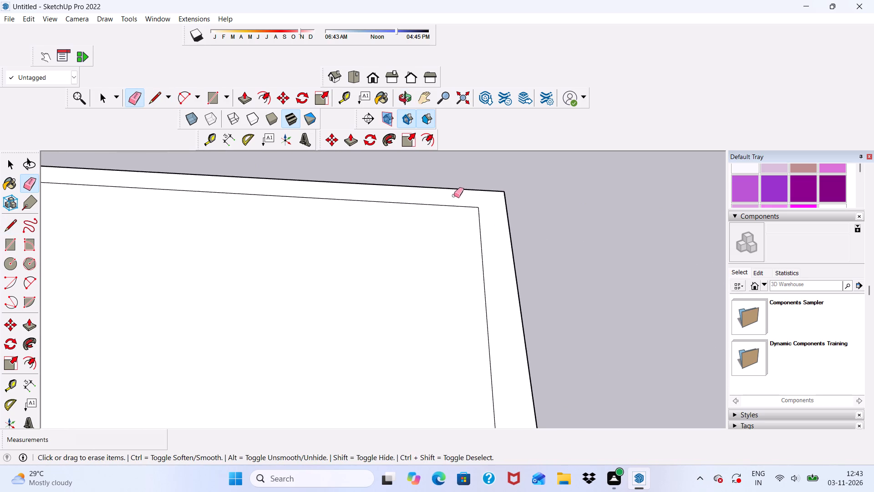
pyautogui.scroll(-20, 439, 185)
pyautogui.scroll(-2, 439, 185)
pyautogui.moveTo(309, 228); pyautogui.dragTo(108, 282, button='middle')
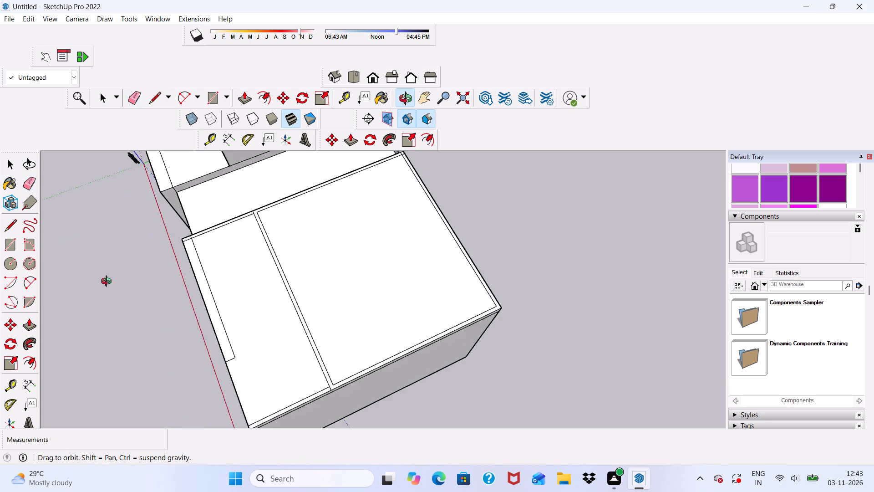
pyautogui.moveTo(108, 282); pyautogui.dragTo(70, 262, button='middle')
pyautogui.scroll(18, 375, 171)
pyautogui.scroll(-5, 395, 179)
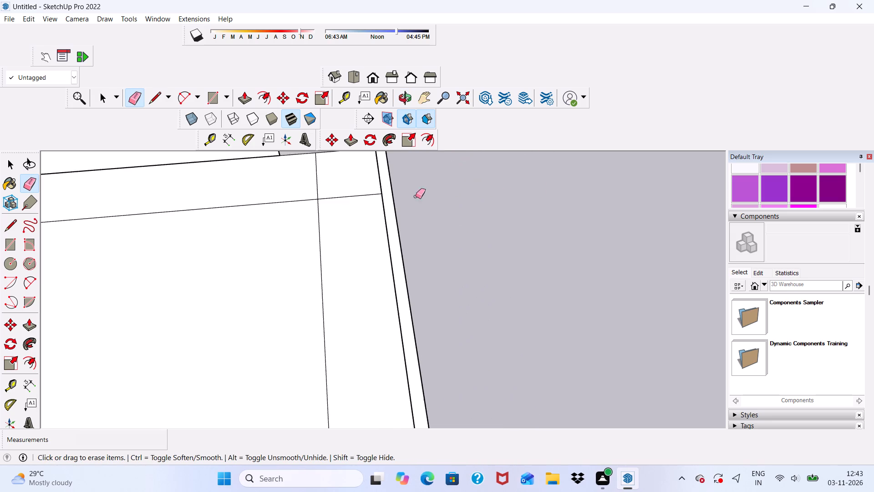
pyautogui.scroll(-4, 416, 196)
pyautogui.scroll(6, 359, 182)
pyautogui.scroll(-2, 388, 188)
pyautogui.scroll(4, 396, 189)
pyautogui.moveTo(402, 186); pyautogui.dragTo(422, 206)
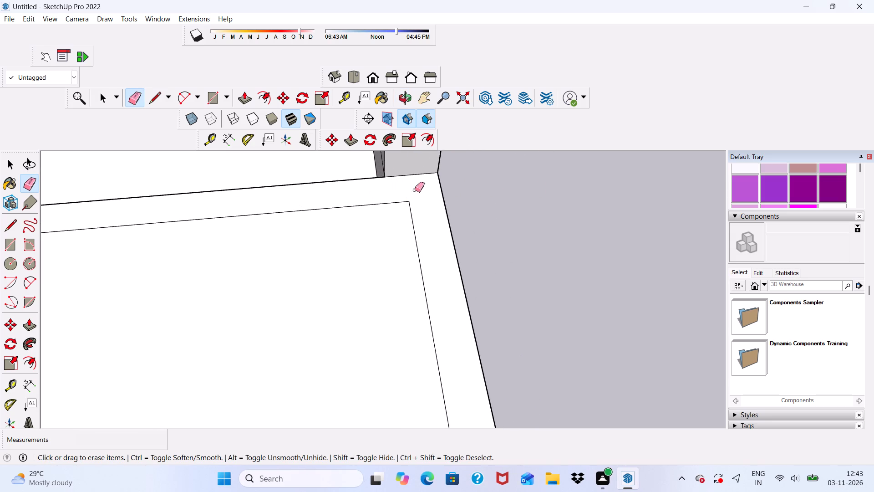
# Push/Pull the perimeter strip around the second roof block's large panel up by 10'.
pyautogui.scroll(-7, 383, 172)
pyautogui.moveTo(417, 171); pyautogui.dragTo(522, 195, button='middle')
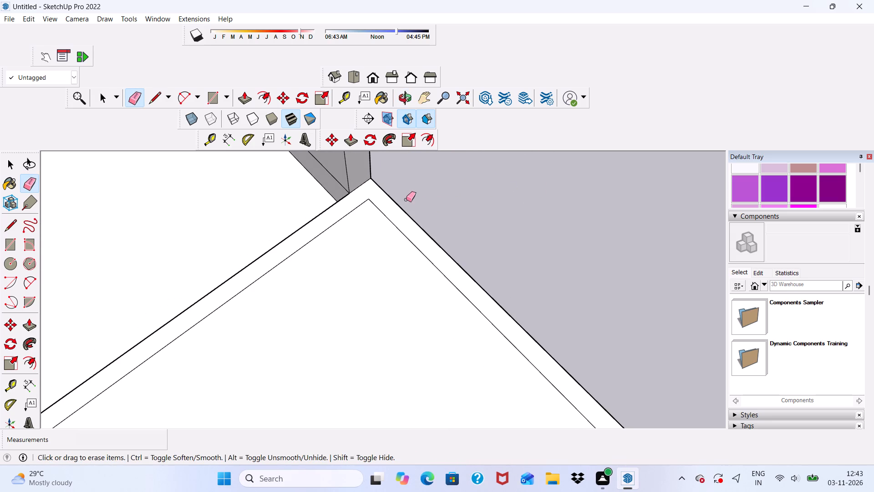
pyautogui.press('space')
pyautogui.scroll(4, 374, 195)
pyautogui.click(373, 200)
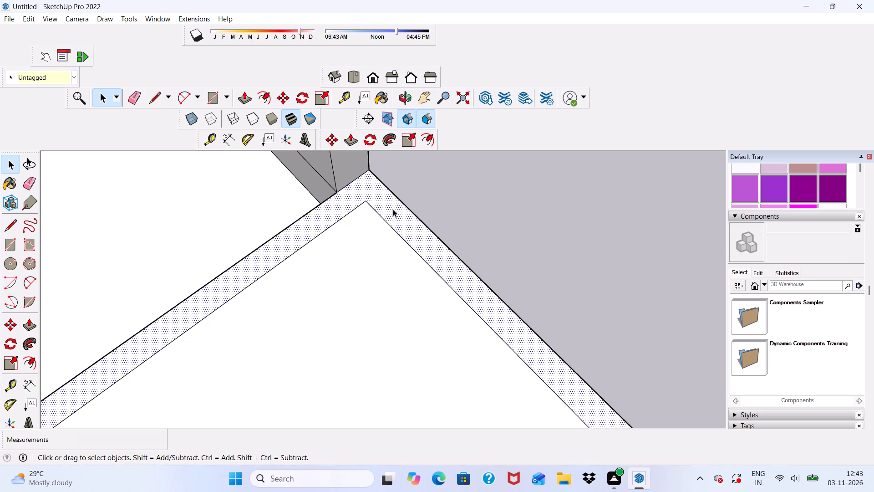
pyautogui.click(245, 93)
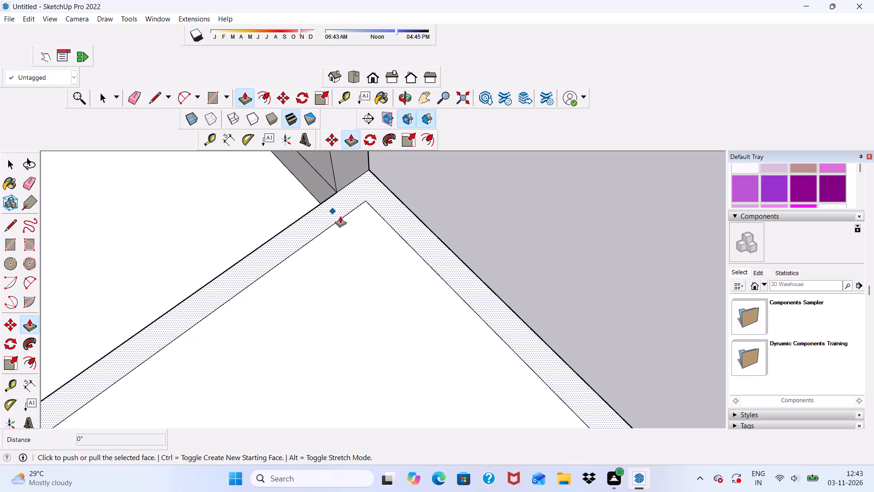
pyautogui.click(340, 209)
pyautogui.scroll(-3, 282, 184)
pyautogui.scroll(-20, 312, 189)
pyautogui.scroll(-5, 312, 189)
pyautogui.scroll(4, 156, 188)
pyautogui.scroll(-1, 97, 262)
pyautogui.moveTo(134, 266); pyautogui.dragTo(356, 186, button='middle')
pyautogui.scroll(1, 284, 308)
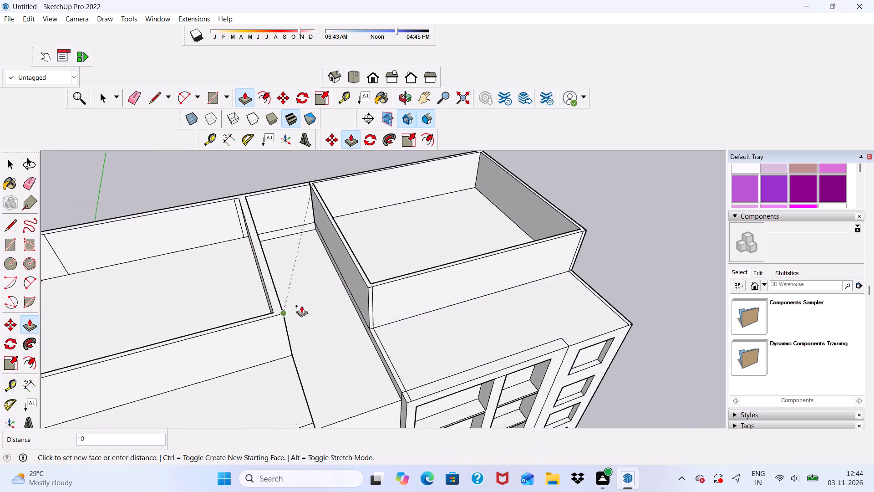
pyautogui.scroll(6, 301, 306)
pyautogui.scroll(-1, 334, 257)
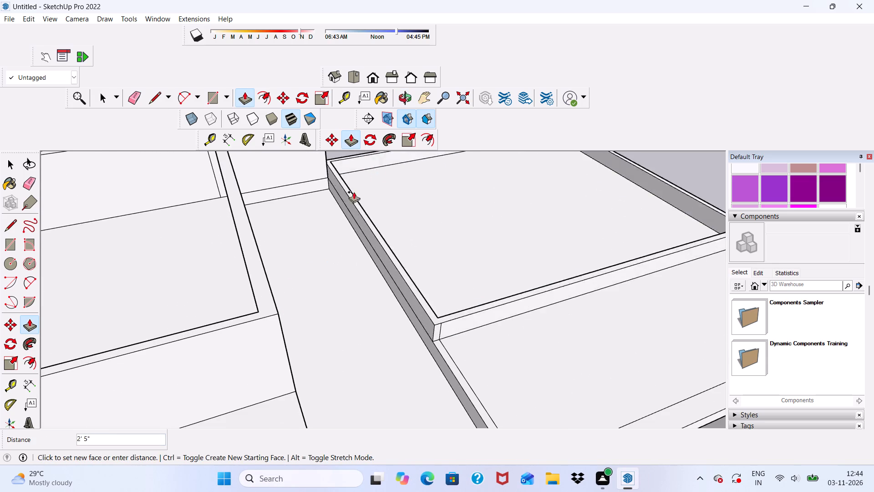
pyautogui.scroll(-3, 354, 192)
pyautogui.write("10'")
pyautogui.press('Return')
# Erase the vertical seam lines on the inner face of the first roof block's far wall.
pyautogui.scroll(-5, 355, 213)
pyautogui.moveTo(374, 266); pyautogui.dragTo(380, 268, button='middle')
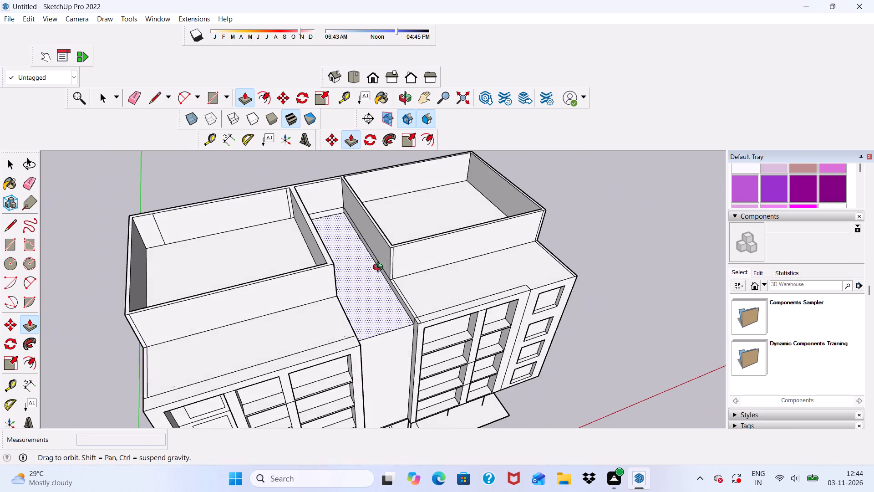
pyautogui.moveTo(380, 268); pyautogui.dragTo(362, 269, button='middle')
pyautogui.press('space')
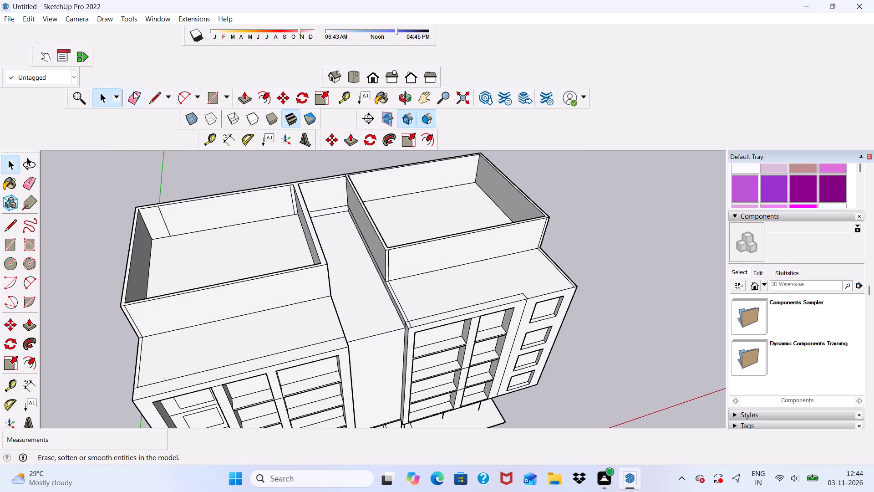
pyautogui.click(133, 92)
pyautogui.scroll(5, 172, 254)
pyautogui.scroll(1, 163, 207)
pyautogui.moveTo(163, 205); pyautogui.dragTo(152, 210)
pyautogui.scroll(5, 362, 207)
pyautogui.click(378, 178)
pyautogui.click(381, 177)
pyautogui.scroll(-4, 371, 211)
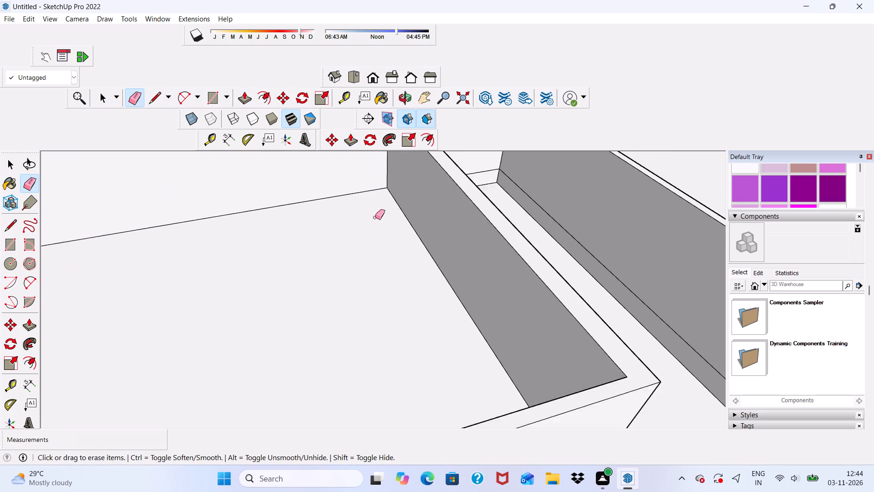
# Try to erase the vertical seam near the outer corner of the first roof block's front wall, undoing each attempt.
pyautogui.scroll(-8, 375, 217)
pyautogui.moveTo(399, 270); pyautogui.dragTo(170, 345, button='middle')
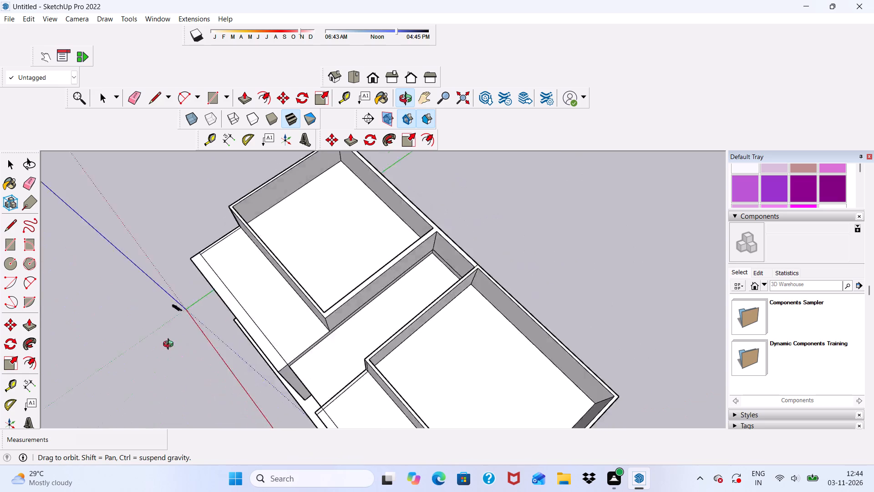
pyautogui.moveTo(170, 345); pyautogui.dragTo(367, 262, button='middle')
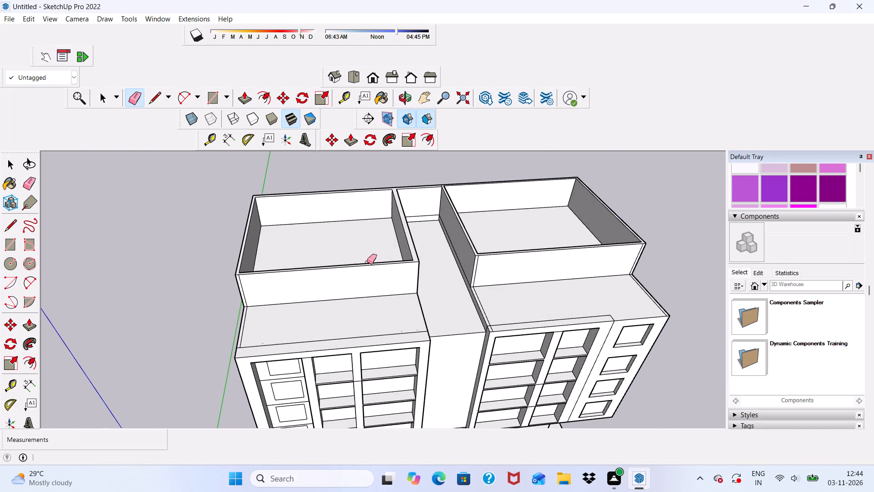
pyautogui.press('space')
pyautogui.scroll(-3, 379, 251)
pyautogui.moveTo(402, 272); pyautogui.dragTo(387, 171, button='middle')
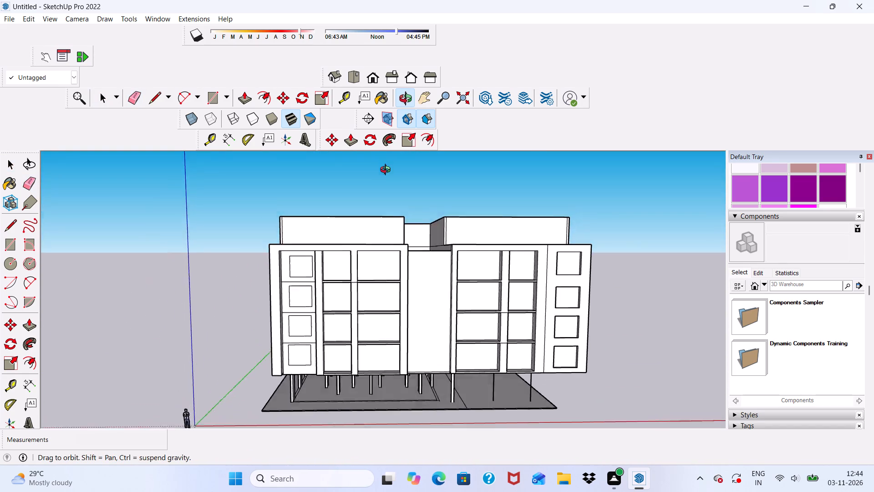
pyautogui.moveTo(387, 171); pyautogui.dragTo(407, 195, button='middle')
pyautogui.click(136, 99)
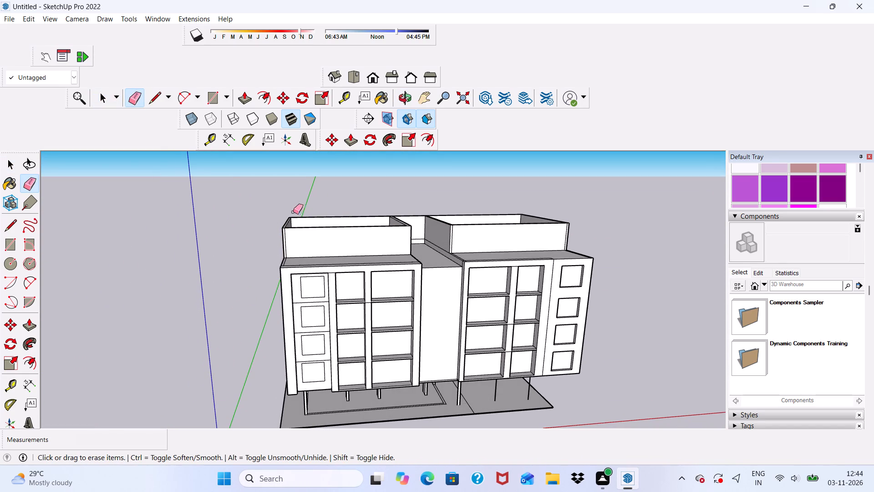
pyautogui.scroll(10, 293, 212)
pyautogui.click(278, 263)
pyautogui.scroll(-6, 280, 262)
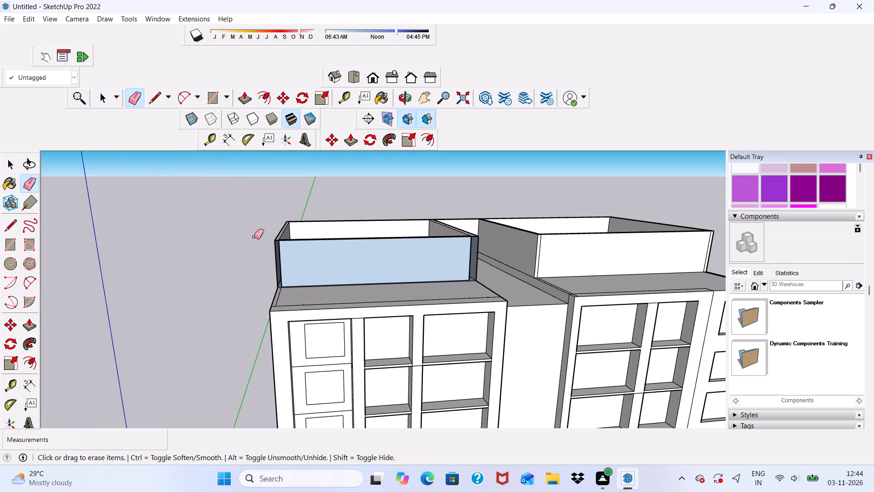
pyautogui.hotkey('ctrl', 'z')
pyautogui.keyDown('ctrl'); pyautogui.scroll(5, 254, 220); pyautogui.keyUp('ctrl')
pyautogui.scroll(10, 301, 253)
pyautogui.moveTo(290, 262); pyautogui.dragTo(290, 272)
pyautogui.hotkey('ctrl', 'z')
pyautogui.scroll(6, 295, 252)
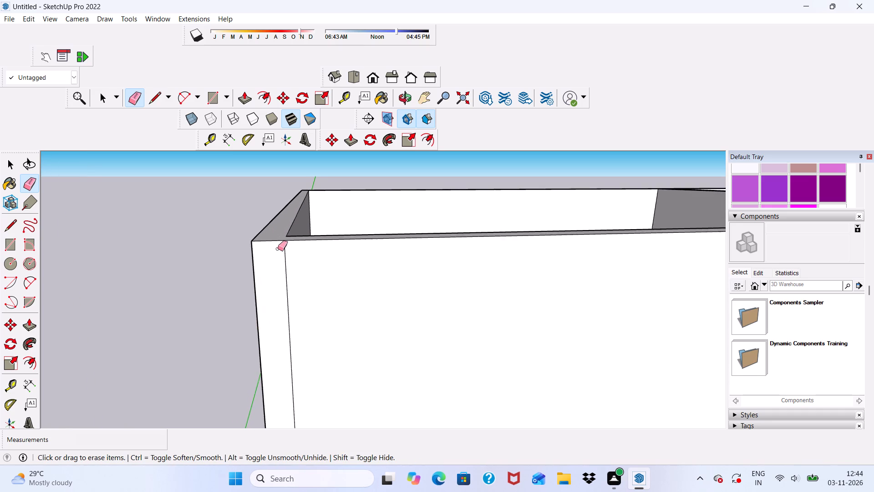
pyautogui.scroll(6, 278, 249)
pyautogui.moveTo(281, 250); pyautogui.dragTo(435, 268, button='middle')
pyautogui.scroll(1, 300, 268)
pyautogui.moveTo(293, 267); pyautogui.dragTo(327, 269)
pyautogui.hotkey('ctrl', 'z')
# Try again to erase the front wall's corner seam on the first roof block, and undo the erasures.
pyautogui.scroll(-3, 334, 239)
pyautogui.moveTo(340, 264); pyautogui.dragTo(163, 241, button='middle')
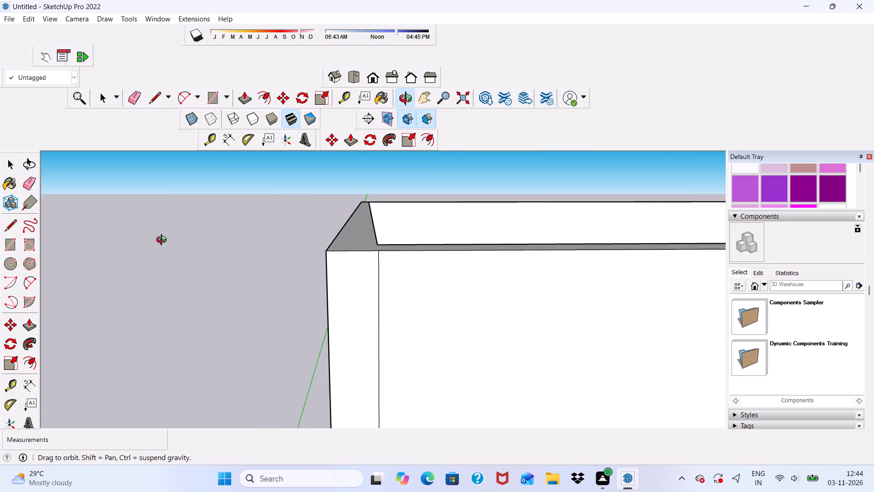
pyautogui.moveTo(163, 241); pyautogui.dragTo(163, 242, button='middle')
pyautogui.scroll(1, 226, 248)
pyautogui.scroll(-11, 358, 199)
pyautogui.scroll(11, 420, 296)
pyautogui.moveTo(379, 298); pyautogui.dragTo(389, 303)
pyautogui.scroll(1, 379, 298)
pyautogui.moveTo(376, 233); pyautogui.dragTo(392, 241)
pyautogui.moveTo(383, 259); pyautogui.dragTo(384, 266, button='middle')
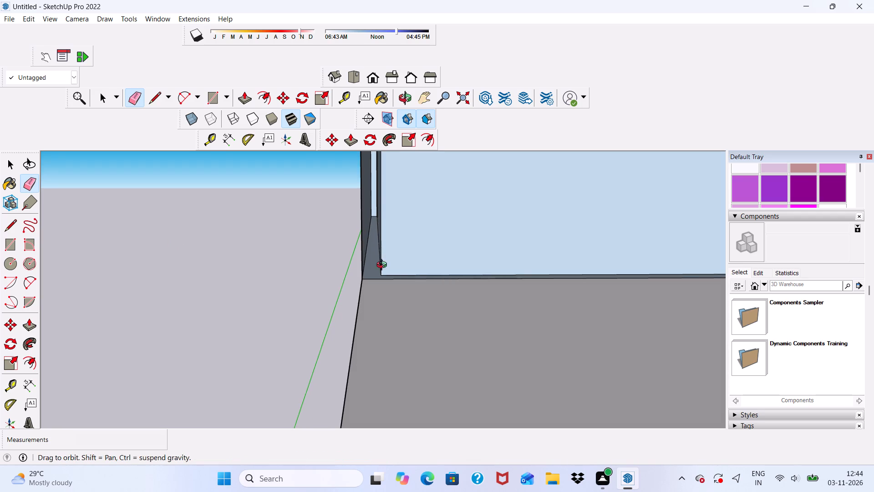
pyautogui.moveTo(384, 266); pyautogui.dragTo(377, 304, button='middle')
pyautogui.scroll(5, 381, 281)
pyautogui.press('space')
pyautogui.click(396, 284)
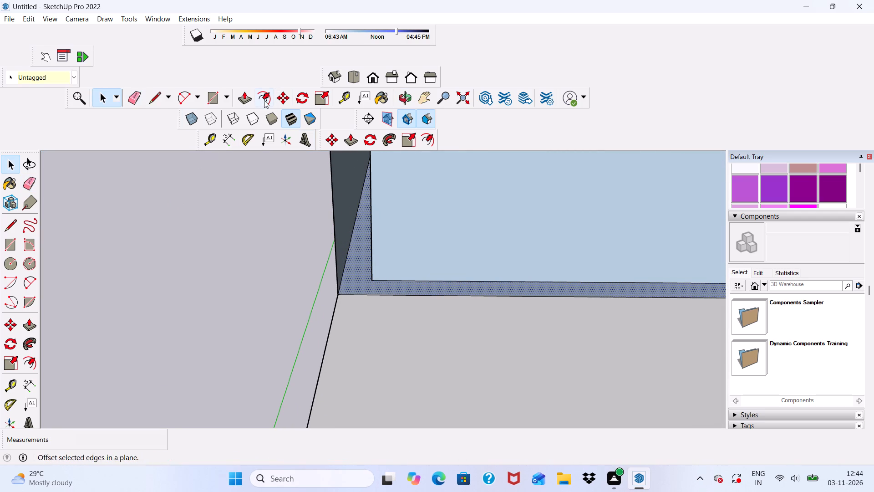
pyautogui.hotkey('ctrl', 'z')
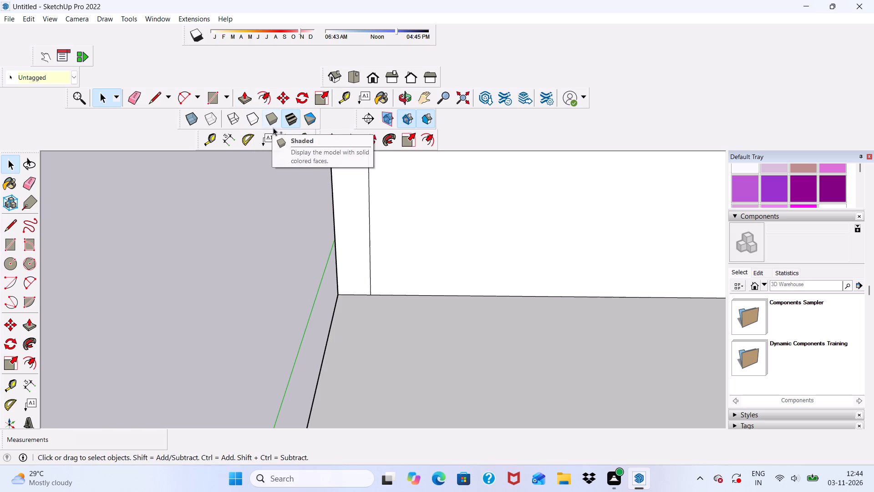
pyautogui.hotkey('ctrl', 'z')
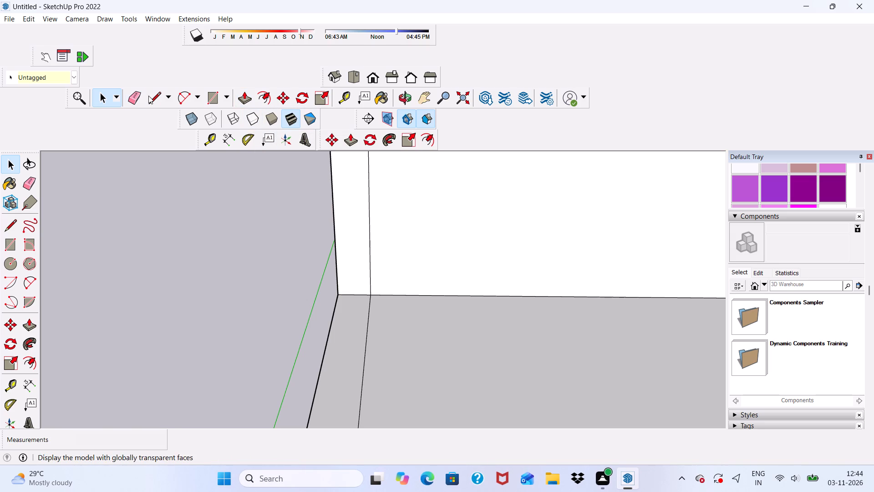
# Erase the vertical seam line near the outer corner of the first roof block's front wall.
pyautogui.click(135, 94)
pyautogui.moveTo(375, 235); pyautogui.dragTo(361, 235)
pyautogui.scroll(-1, 376, 248)
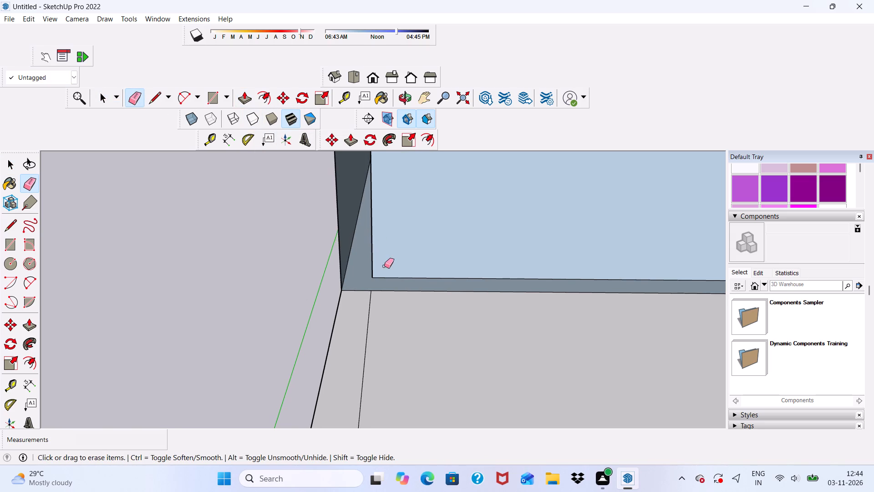
# Push/Pull the exposed base strip of the first roof block's front wall up 10' to the wall's top corner.
pyautogui.press('space')
pyautogui.scroll(1, 384, 266)
pyautogui.click(381, 283)
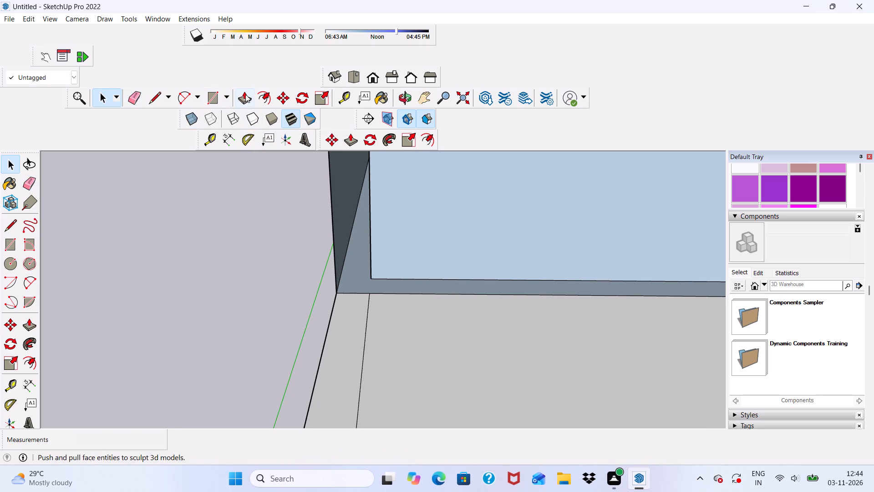
pyautogui.click(249, 94)
pyautogui.click(356, 282)
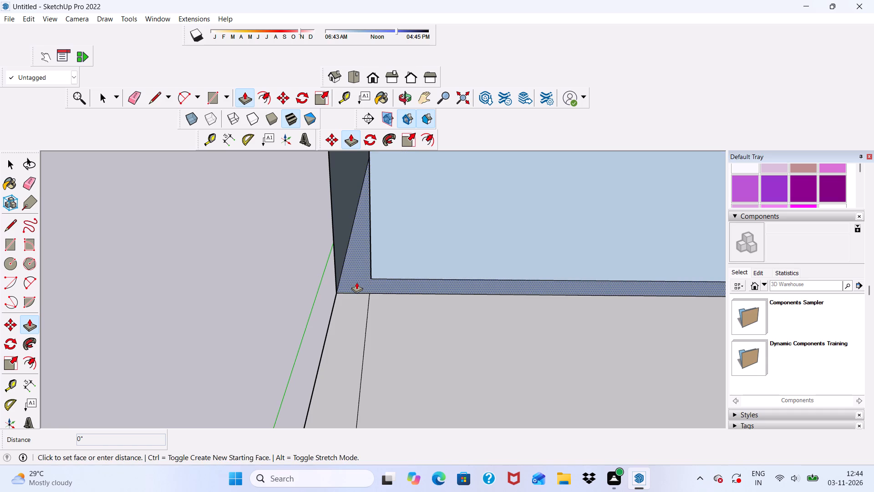
pyautogui.scroll(-17, 348, 245)
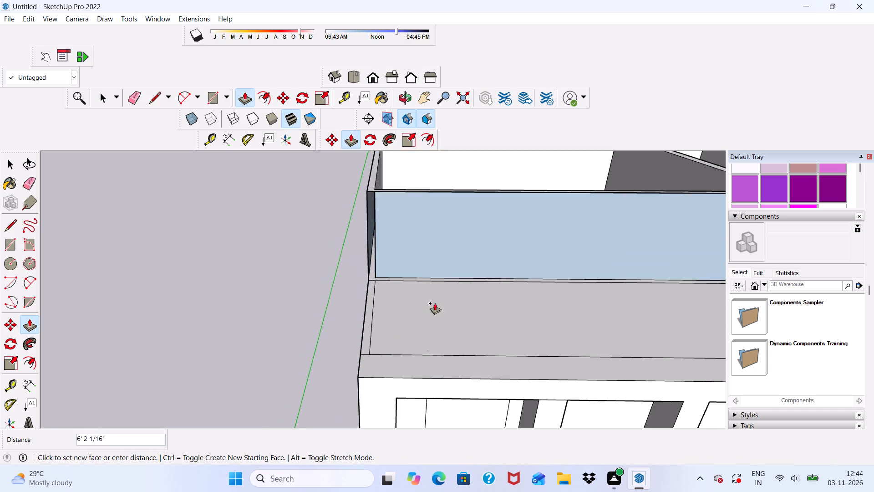
pyautogui.scroll(-6, 435, 303)
pyautogui.scroll(6, 430, 304)
pyautogui.scroll(12, 398, 217)
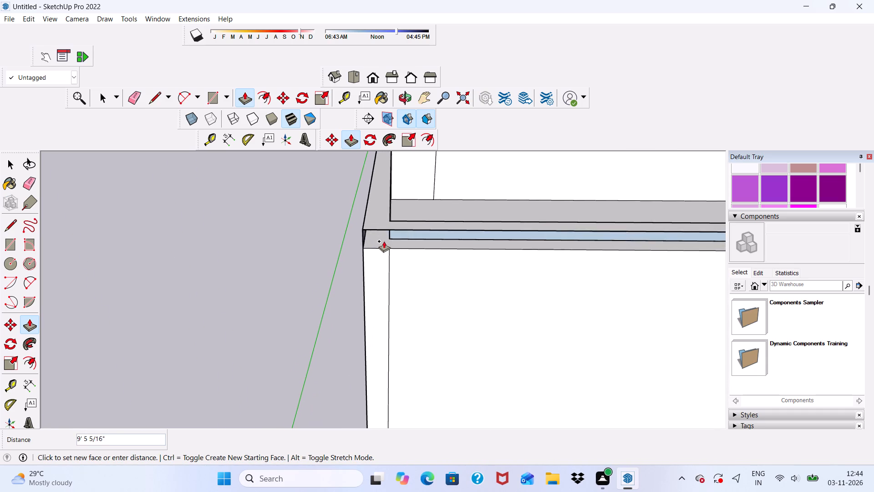
pyautogui.scroll(2, 375, 221)
pyautogui.click(365, 231)
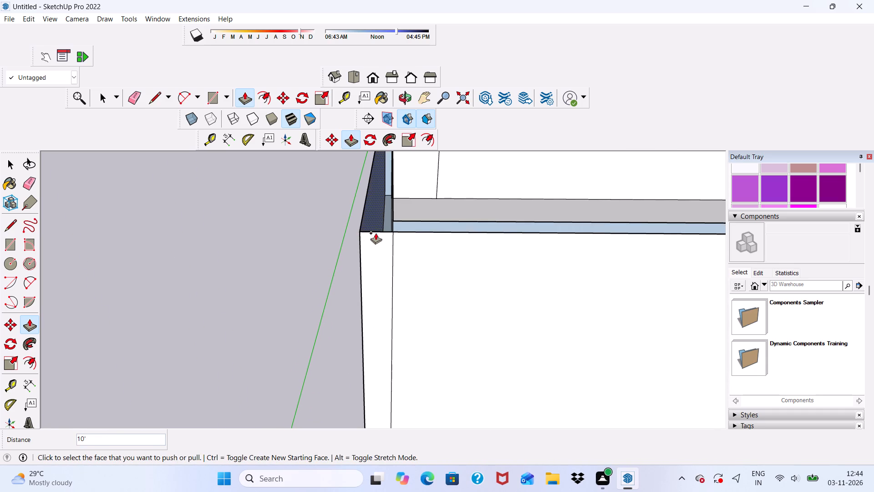
# Push/Pull the remaining sunken strip along the first roof block's outer side wall up 10', level with the wall top.
pyautogui.moveTo(388, 222); pyautogui.dragTo(383, 244, button='middle')
pyautogui.moveTo(362, 303); pyautogui.dragTo(374, 298, button='middle')
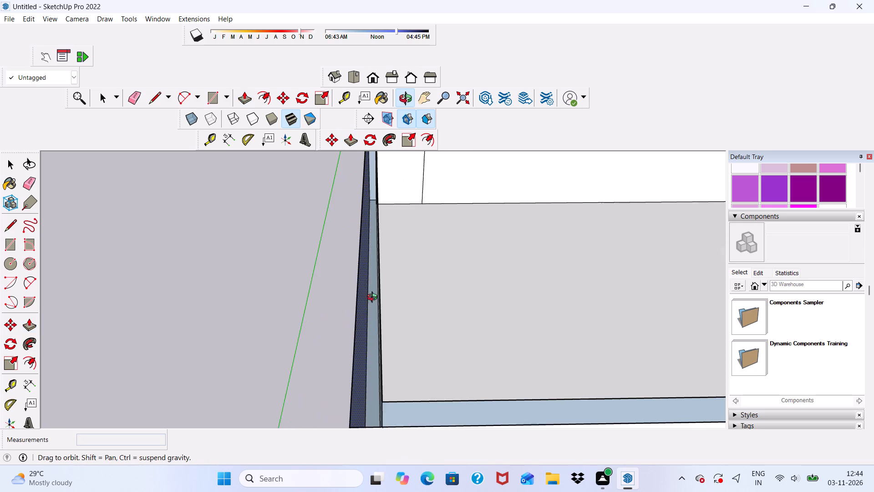
pyautogui.moveTo(374, 298); pyautogui.dragTo(375, 298, button='middle')
pyautogui.scroll(5, 374, 357)
pyautogui.click(374, 357)
pyautogui.scroll(-5, 348, 270)
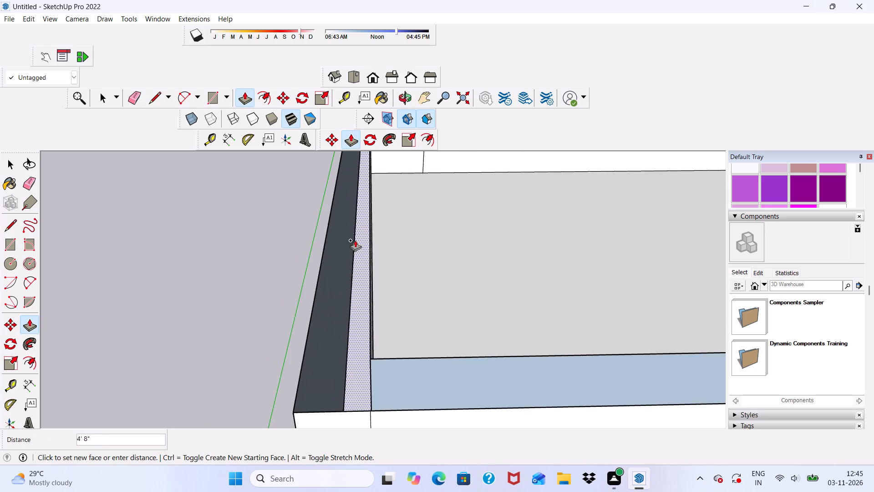
pyautogui.scroll(-3, 345, 233)
pyautogui.scroll(-1, 349, 326)
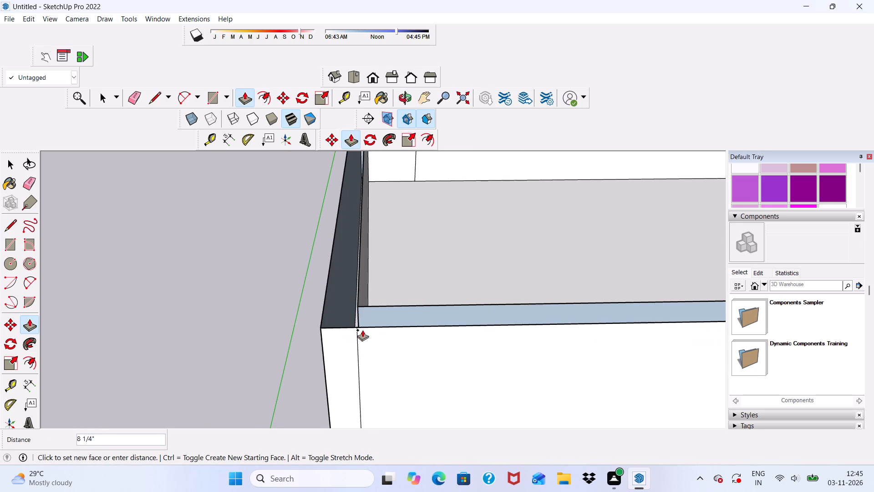
pyautogui.click(350, 329)
pyautogui.scroll(-2, 358, 340)
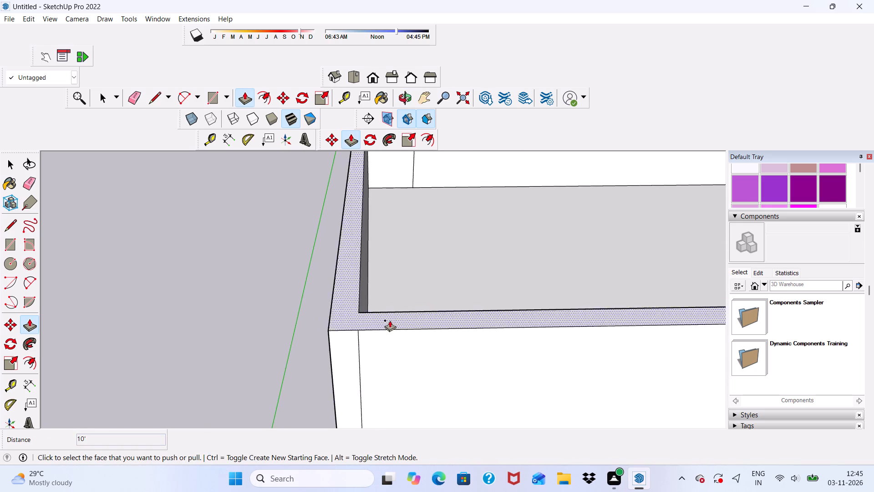
pyautogui.scroll(-12, 387, 326)
pyautogui.moveTo(404, 364); pyautogui.dragTo(309, 384, button='middle')
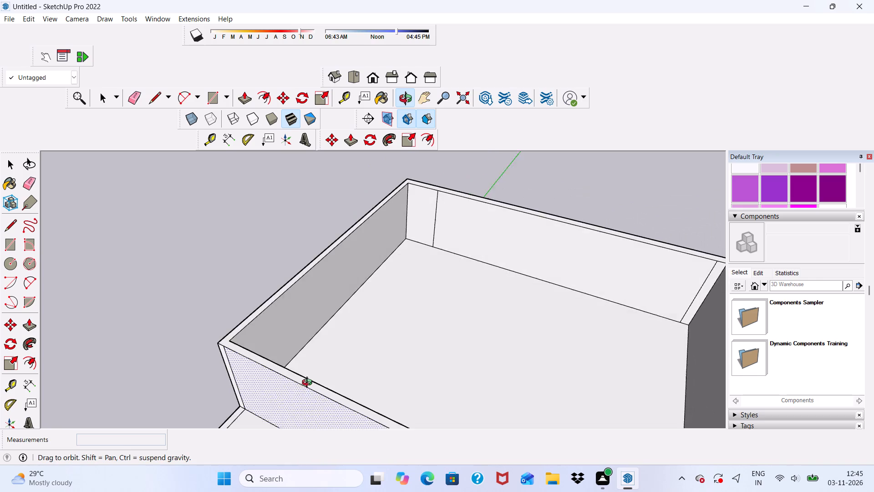
pyautogui.moveTo(309, 384); pyautogui.dragTo(309, 383, button='middle')
pyautogui.scroll(1, 340, 342)
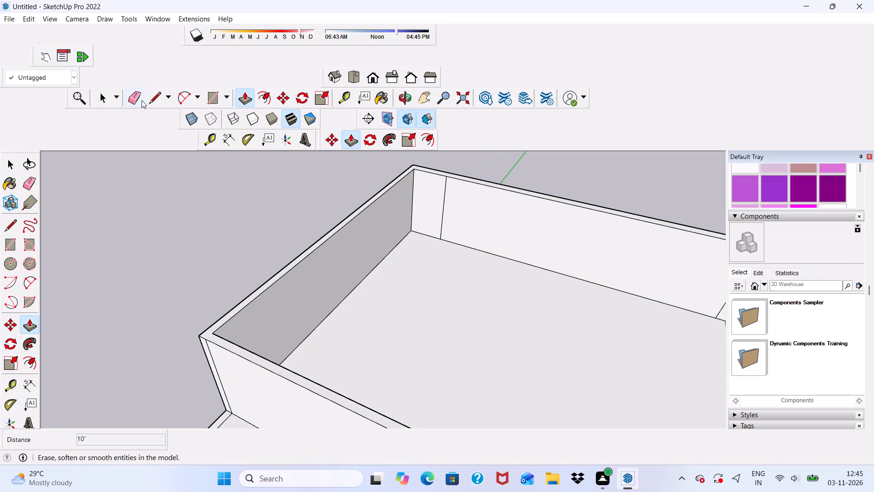
# Erase the two vertical seam lines on the inside face of the first roof block's back wall, one near each corner.
pyautogui.click(137, 97)
pyautogui.scroll(4, 385, 193)
pyautogui.moveTo(457, 205); pyautogui.dragTo(490, 219)
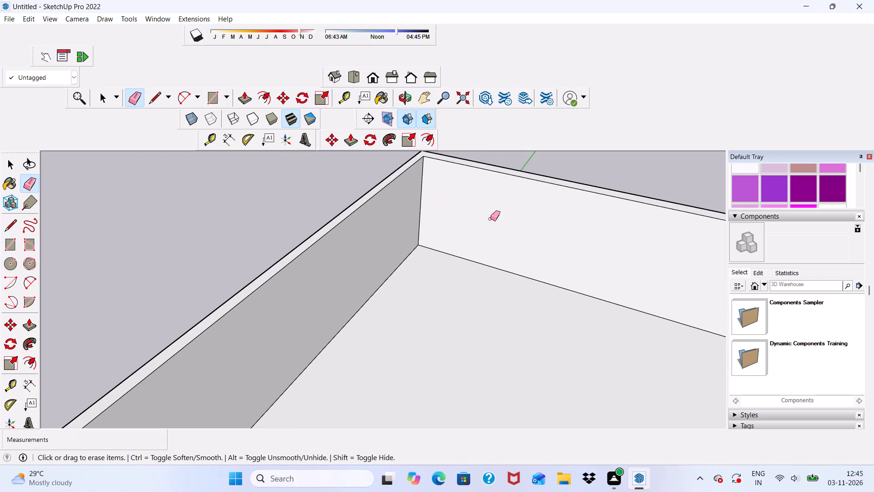
pyautogui.scroll(-11, 369, 203)
pyautogui.moveTo(284, 246); pyautogui.dragTo(452, 255, button='middle')
pyautogui.scroll(7, 476, 190)
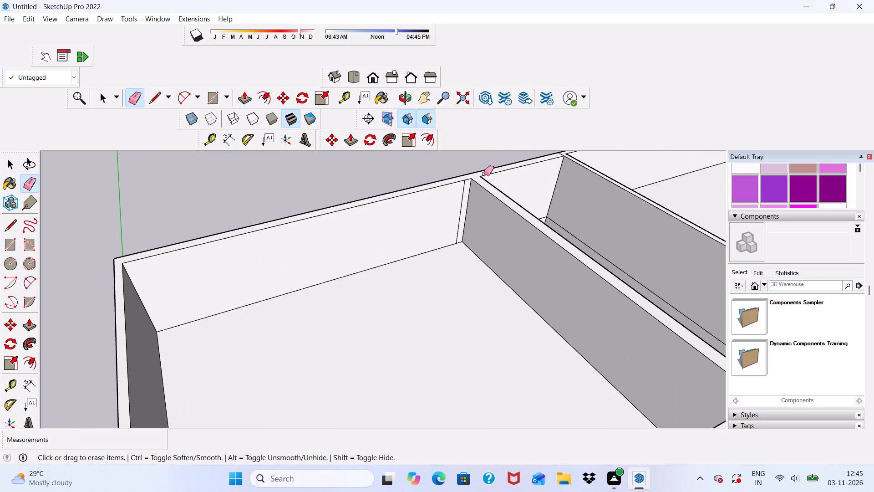
pyautogui.scroll(9, 484, 174)
pyautogui.moveTo(450, 185); pyautogui.dragTo(457, 207)
pyautogui.scroll(-18, 421, 178)
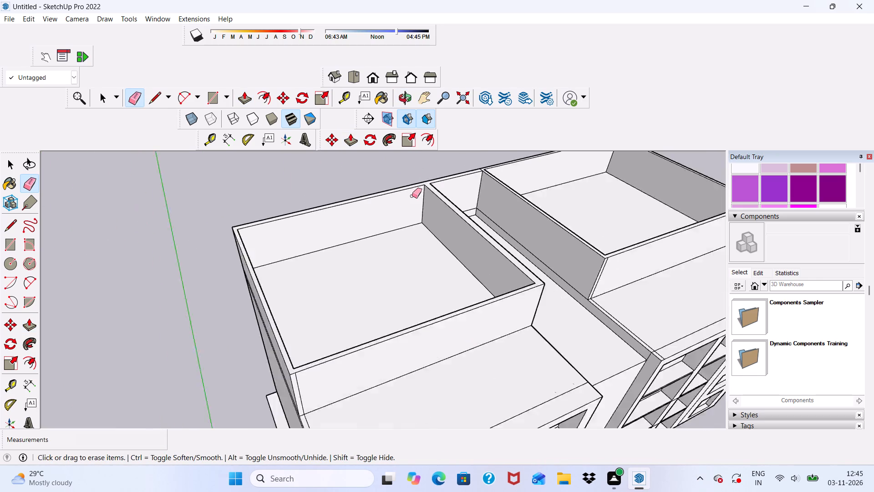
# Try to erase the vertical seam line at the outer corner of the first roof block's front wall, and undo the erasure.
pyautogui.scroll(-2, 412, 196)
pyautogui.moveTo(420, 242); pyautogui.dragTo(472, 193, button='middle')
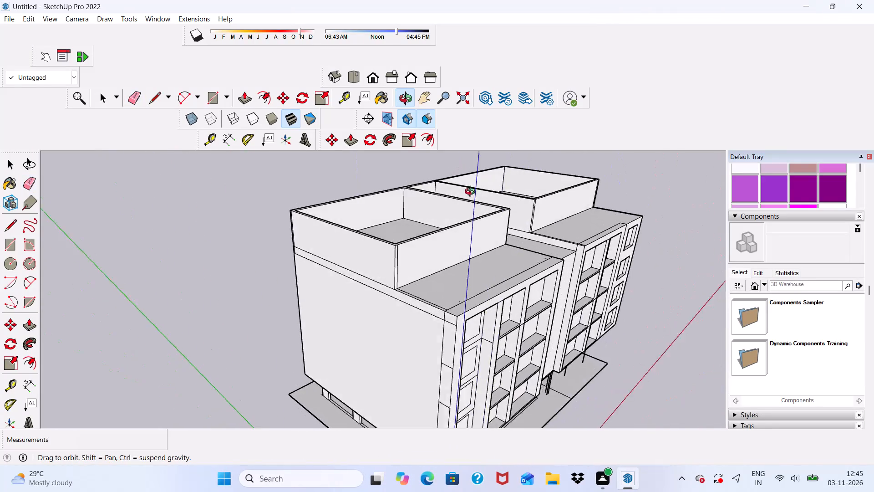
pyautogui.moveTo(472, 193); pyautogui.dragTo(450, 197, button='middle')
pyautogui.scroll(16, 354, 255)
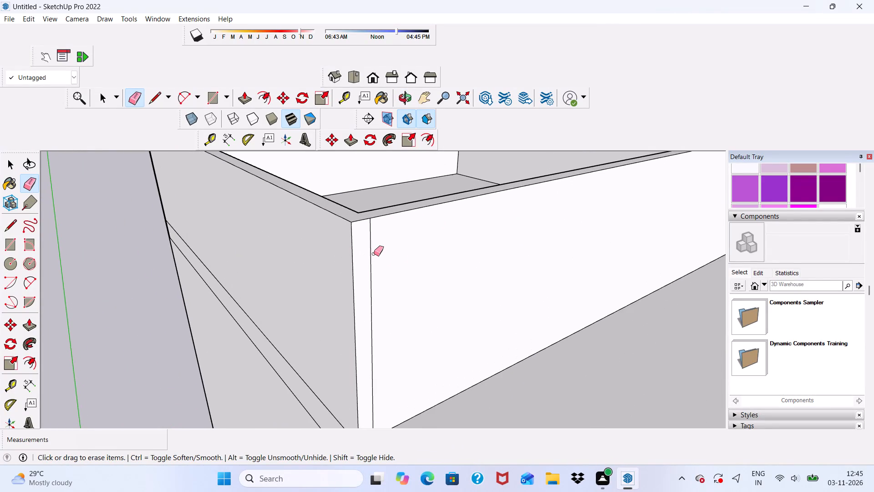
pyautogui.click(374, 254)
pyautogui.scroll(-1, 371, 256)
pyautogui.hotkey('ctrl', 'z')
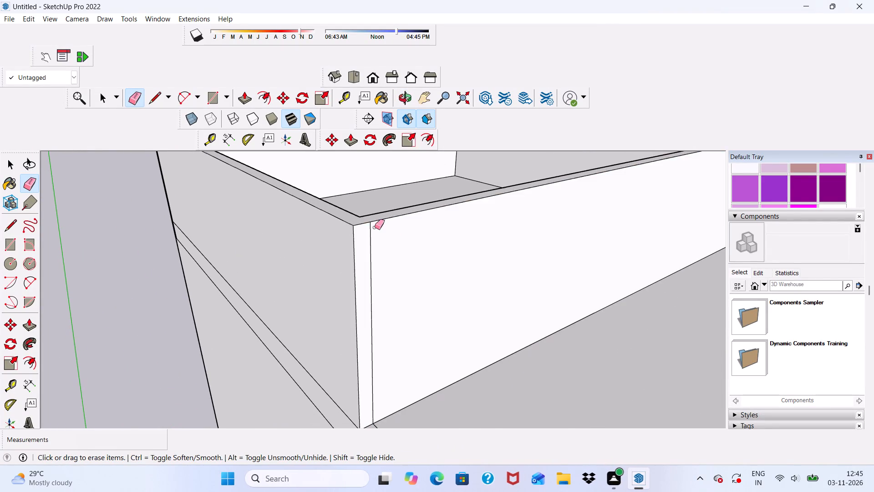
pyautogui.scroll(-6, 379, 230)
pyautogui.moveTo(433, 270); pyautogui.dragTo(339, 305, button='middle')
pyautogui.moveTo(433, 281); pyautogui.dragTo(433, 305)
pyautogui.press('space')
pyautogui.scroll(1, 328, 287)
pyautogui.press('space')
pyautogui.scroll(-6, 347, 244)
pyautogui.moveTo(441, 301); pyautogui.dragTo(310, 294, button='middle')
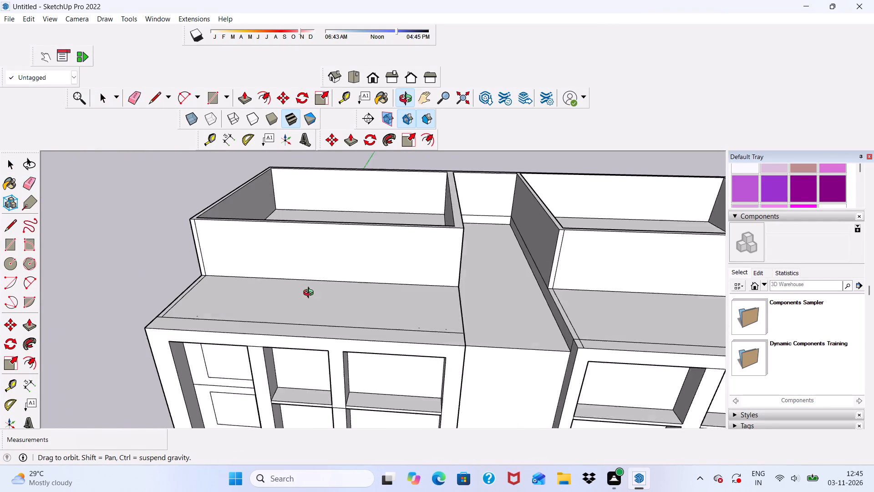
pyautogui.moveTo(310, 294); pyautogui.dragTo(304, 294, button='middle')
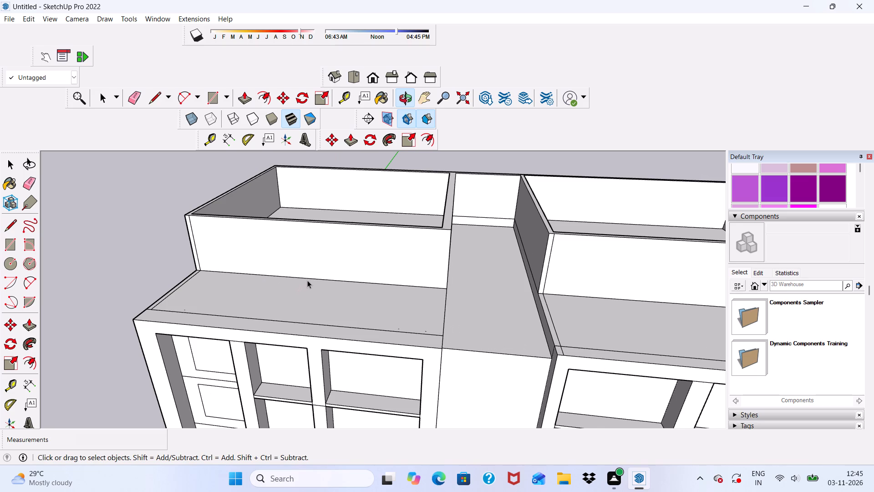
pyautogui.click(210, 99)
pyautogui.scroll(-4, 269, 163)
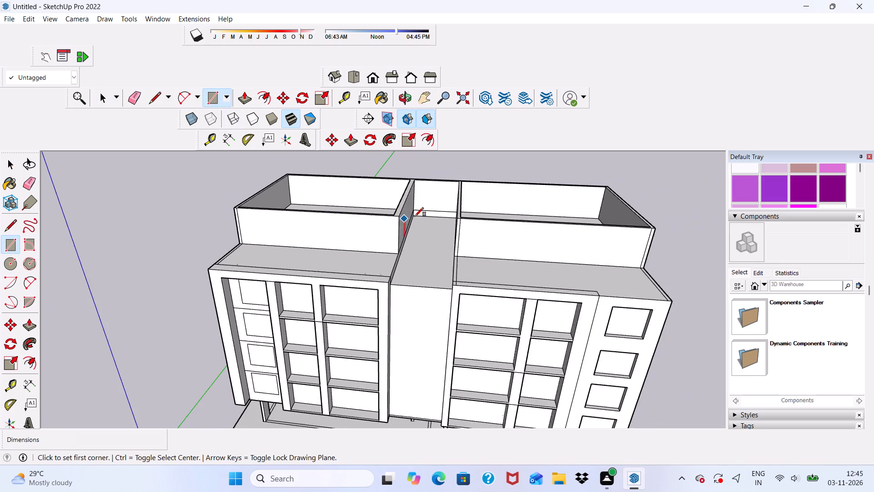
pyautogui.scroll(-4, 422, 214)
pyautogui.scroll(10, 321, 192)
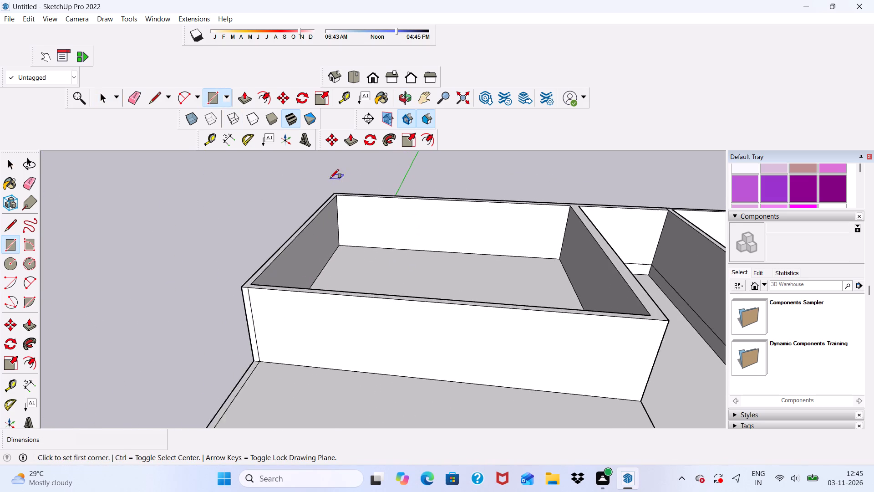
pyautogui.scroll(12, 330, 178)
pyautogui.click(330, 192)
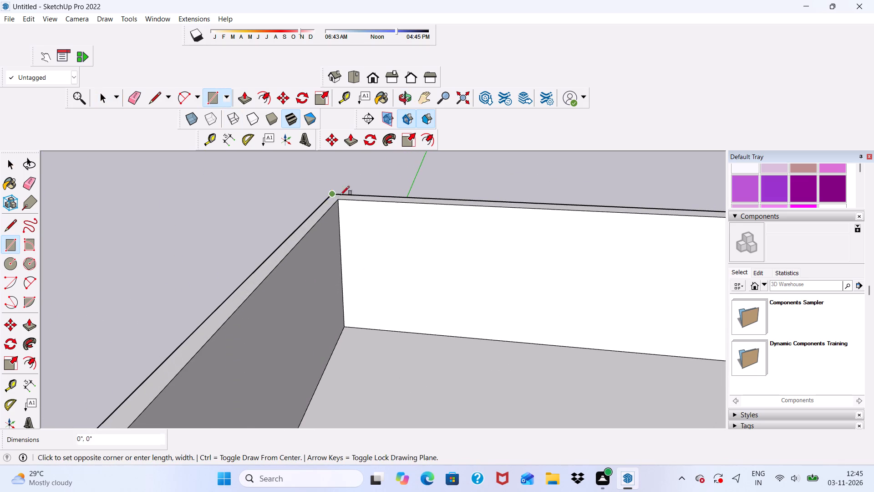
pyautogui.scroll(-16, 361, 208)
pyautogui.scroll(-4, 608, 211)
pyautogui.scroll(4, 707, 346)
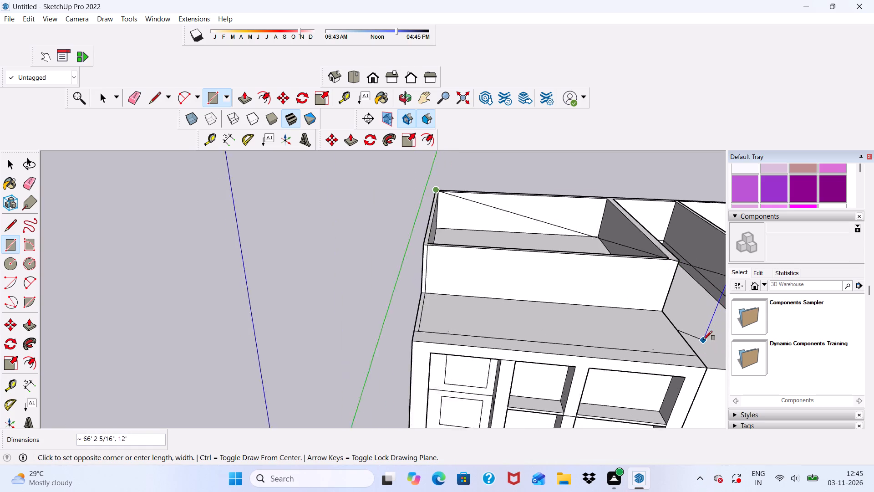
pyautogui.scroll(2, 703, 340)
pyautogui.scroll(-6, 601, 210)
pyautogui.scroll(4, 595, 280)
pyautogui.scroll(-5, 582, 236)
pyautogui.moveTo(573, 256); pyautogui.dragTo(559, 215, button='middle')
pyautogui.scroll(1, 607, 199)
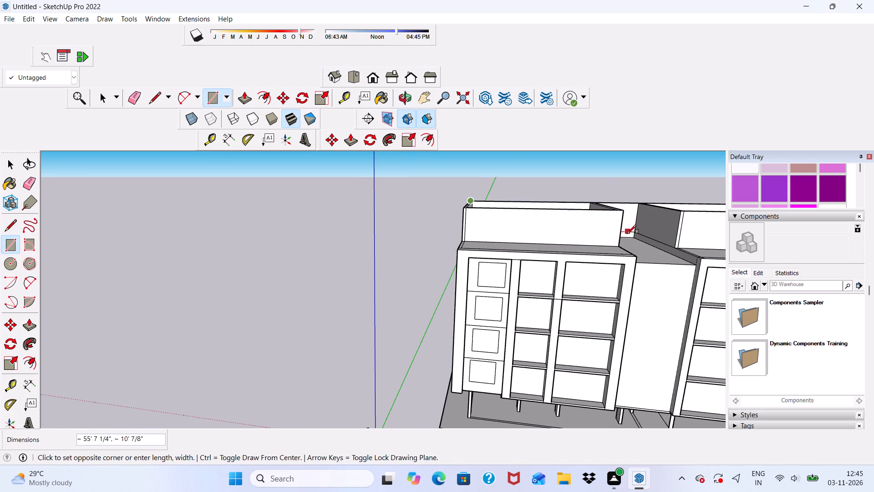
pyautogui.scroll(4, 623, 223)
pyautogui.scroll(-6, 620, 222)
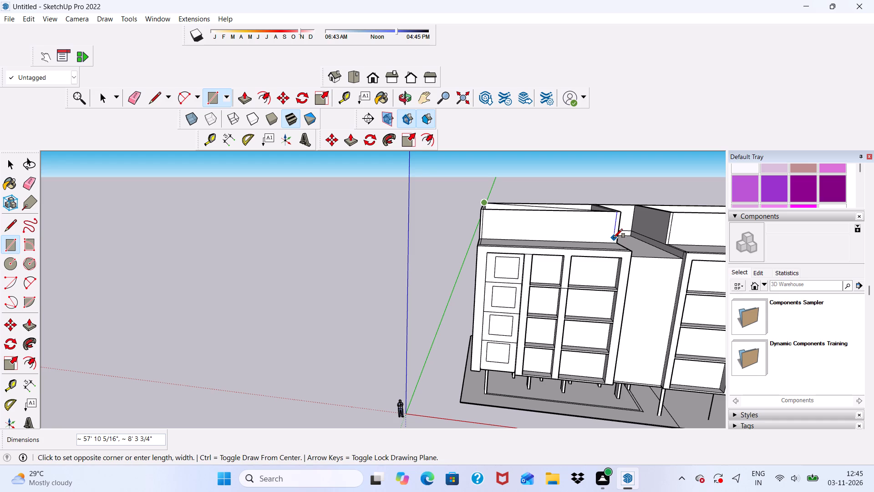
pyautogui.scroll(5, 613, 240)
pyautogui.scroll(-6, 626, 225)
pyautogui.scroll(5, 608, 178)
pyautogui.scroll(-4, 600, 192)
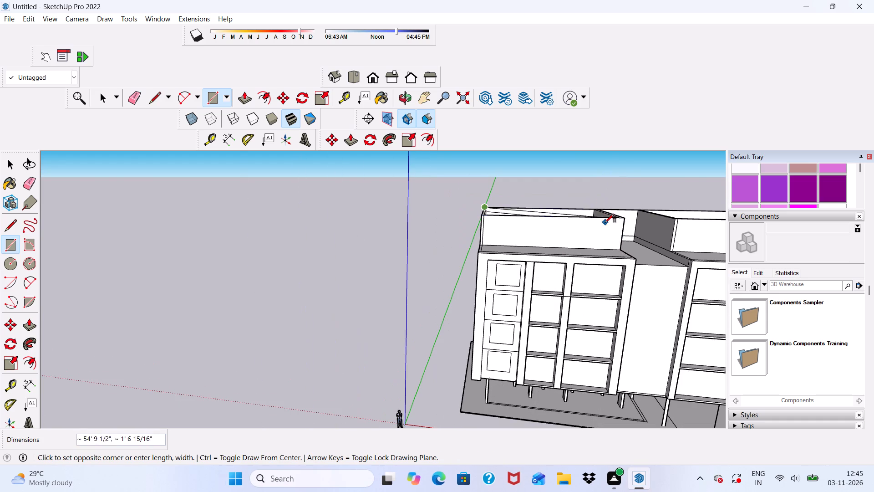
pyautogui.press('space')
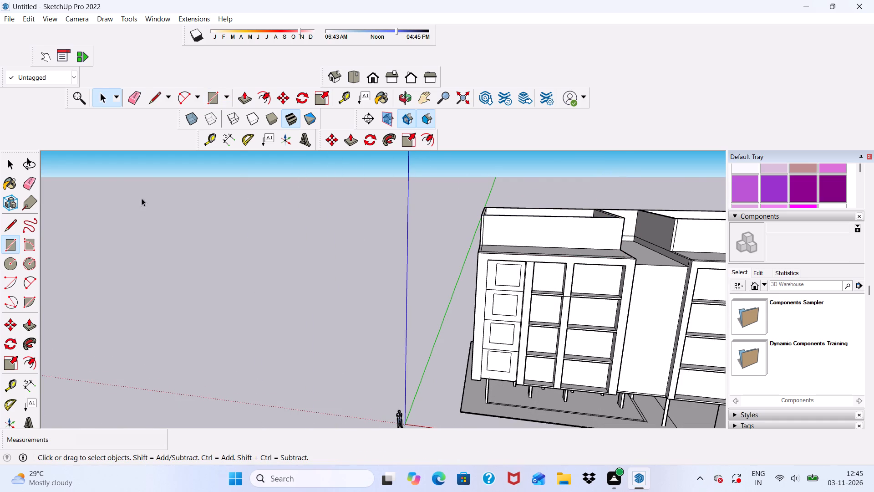
# Examine the building's front and the raised roof walls from several viewing angles.
pyautogui.click(208, 105)
pyautogui.scroll(-3, 425, 197)
pyautogui.scroll(1, 536, 252)
pyautogui.scroll(-5, 515, 202)
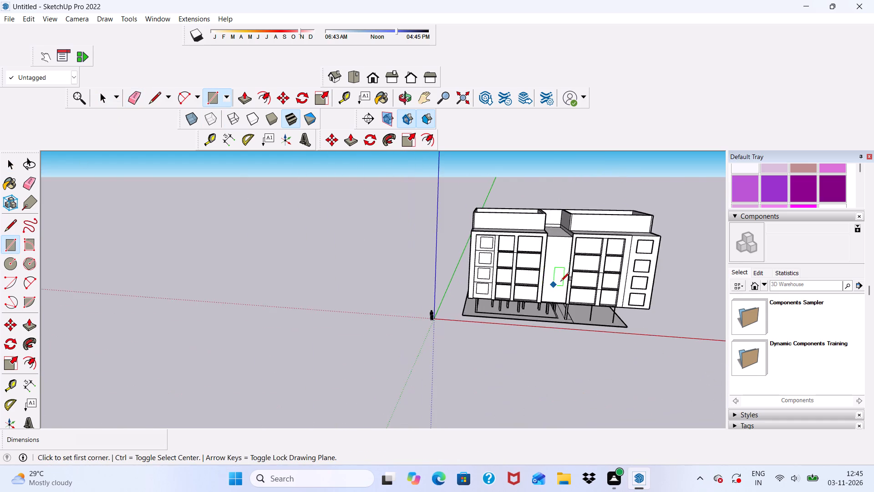
pyautogui.moveTo(568, 275); pyautogui.dragTo(516, 256, button='middle')
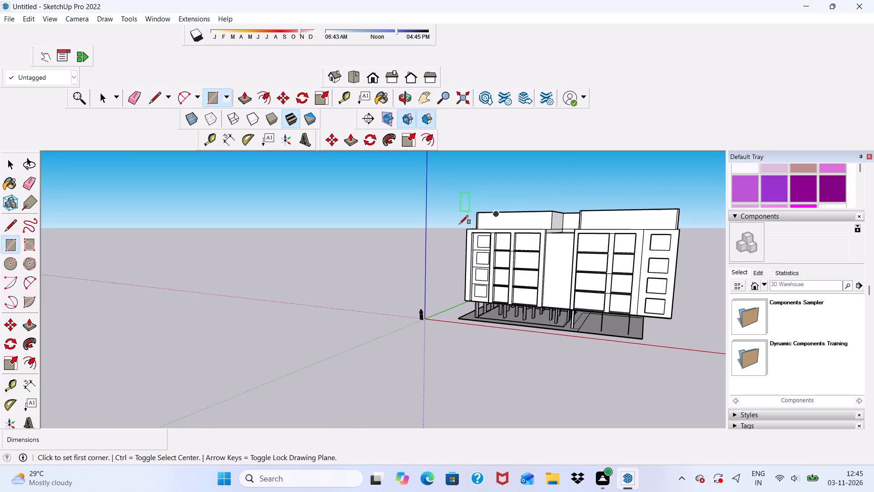
pyautogui.moveTo(476, 248); pyautogui.dragTo(544, 233, button='middle')
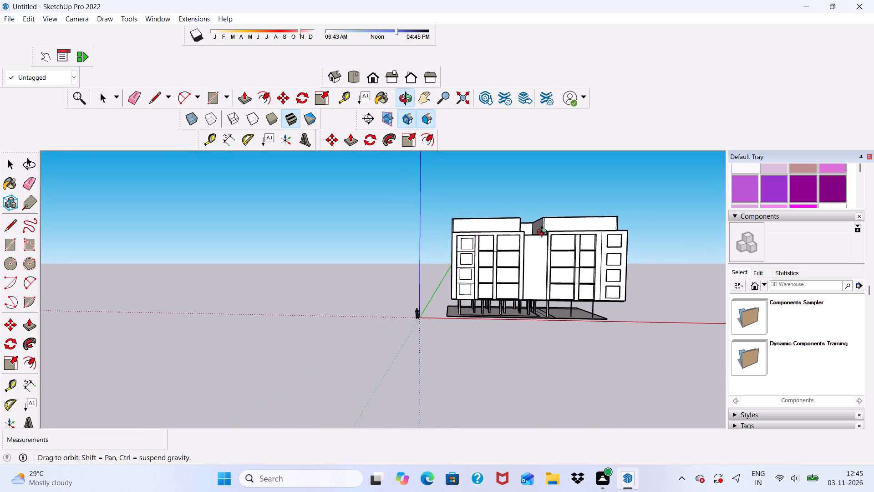
pyautogui.moveTo(544, 233); pyautogui.dragTo(544, 233, button='middle')
pyautogui.scroll(5, 579, 231)
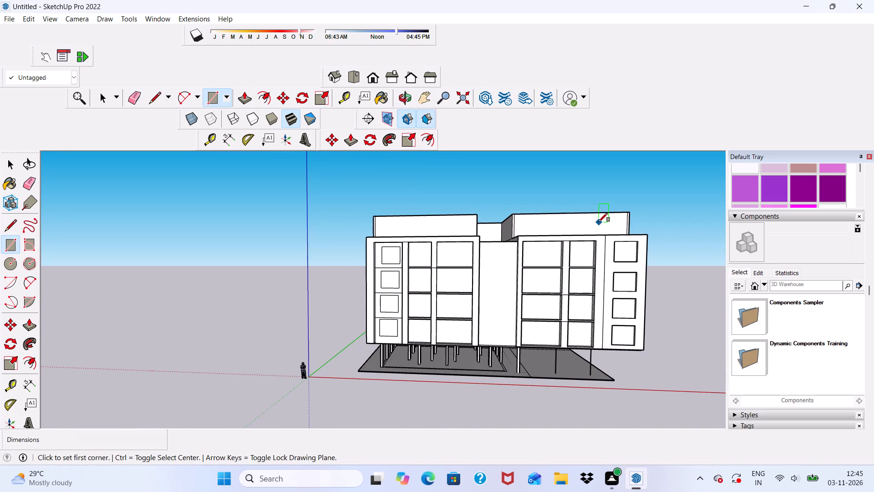
pyautogui.scroll(-1, 591, 217)
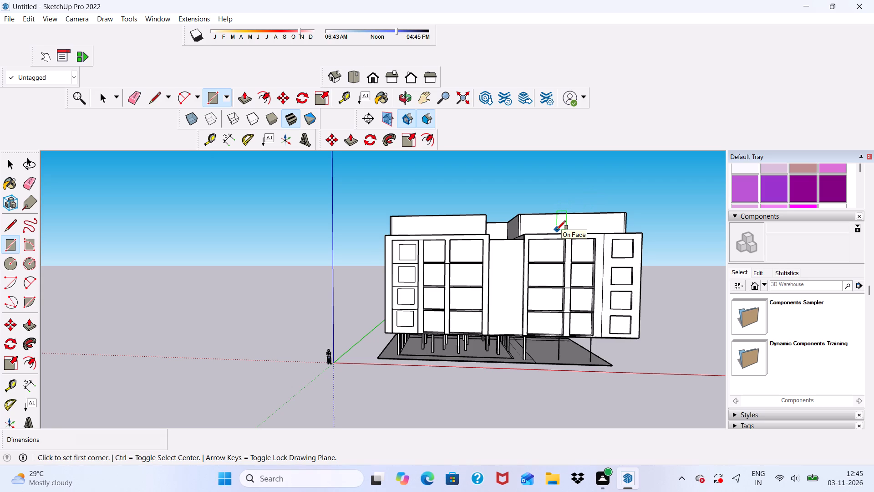
pyautogui.scroll(-2, 492, 235)
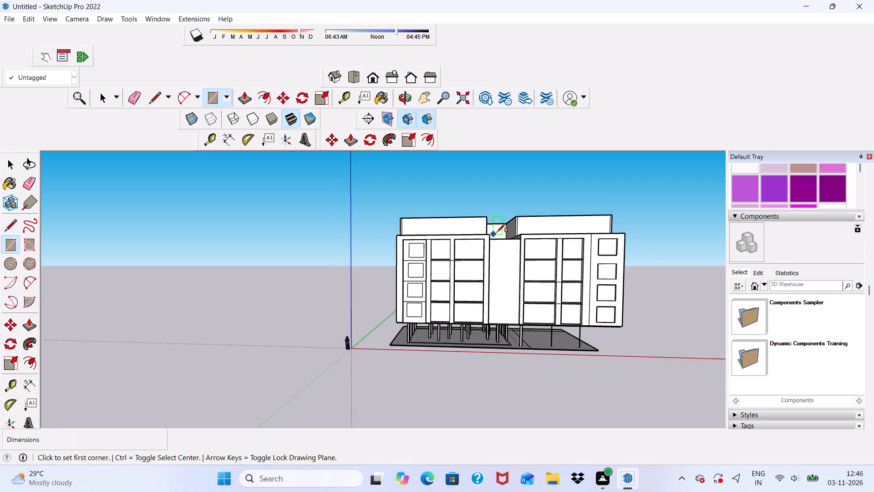
pyautogui.scroll(-2, 497, 232)
pyautogui.moveTo(539, 224); pyautogui.dragTo(571, 217, button='middle')
pyautogui.scroll(6, 568, 216)
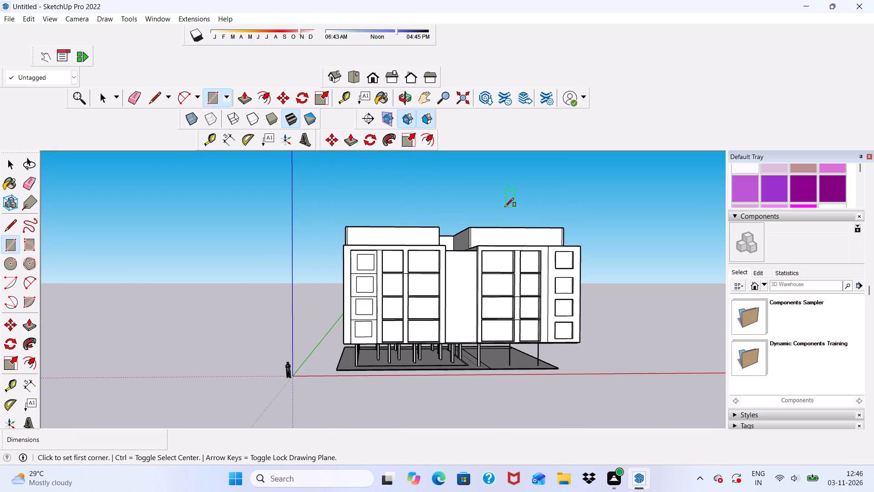
# Push/Pull the front wall face of the second roof block forward about 3' 5 13/16" over the roof ledge.
pyautogui.moveTo(510, 212); pyautogui.dragTo(417, 293, button='middle')
pyautogui.scroll(5, 418, 286)
pyautogui.press('space')
pyautogui.click(520, 266)
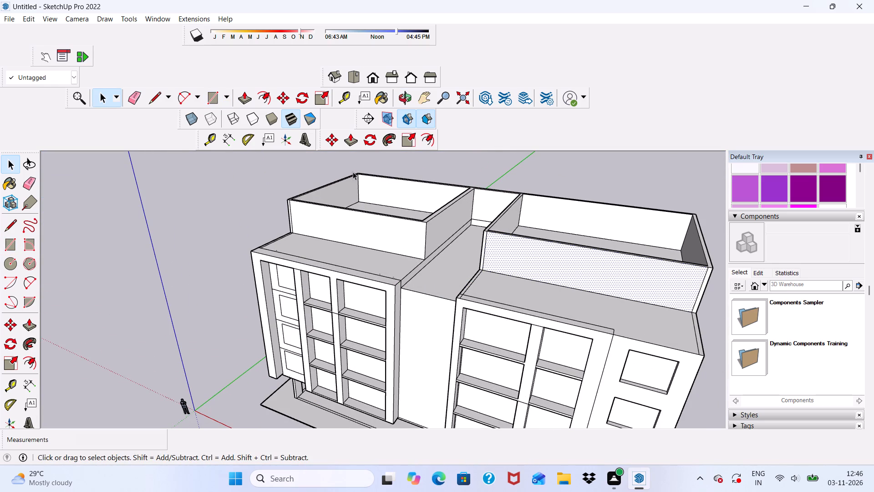
pyautogui.click(243, 95)
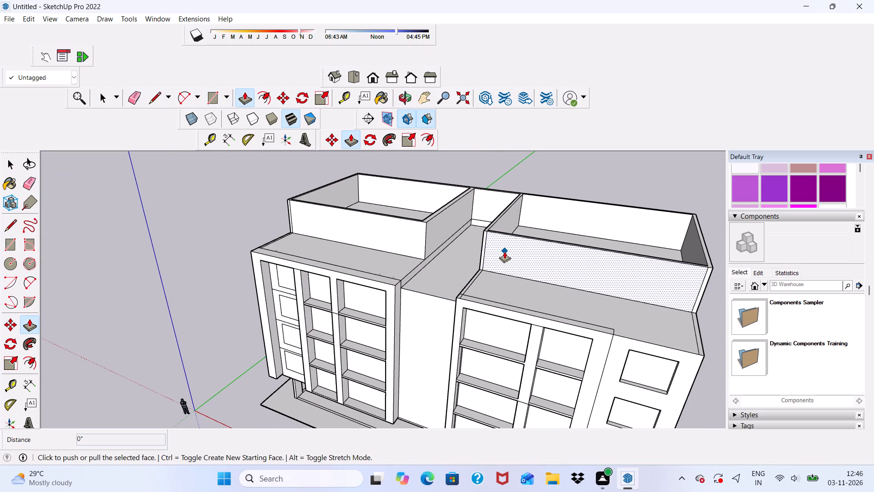
pyautogui.scroll(-4, 510, 268)
pyautogui.moveTo(528, 291); pyautogui.dragTo(552, 260, button='middle')
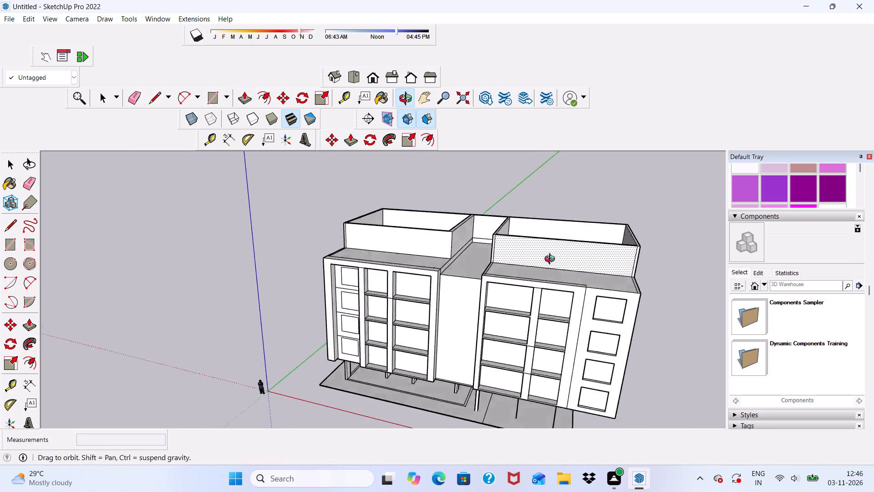
pyautogui.moveTo(552, 260); pyautogui.dragTo(598, 204, button='middle')
pyautogui.moveTo(487, 284); pyautogui.dragTo(460, 277, button='middle')
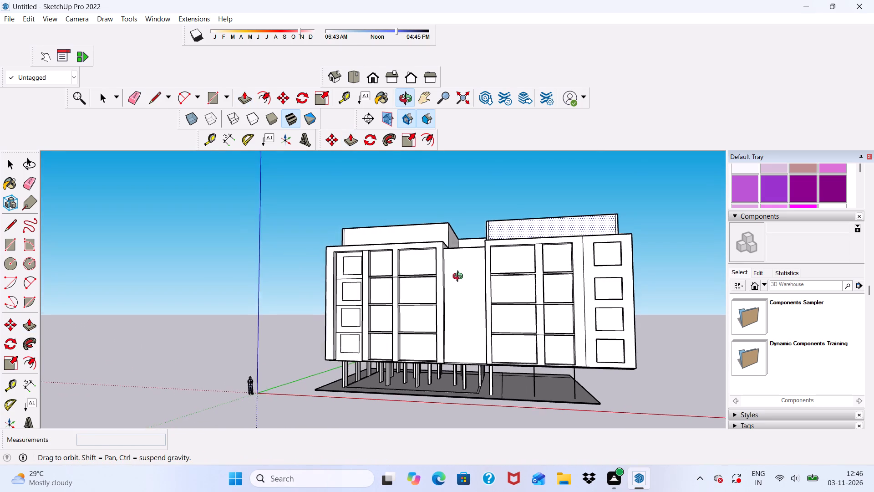
pyautogui.moveTo(460, 277); pyautogui.dragTo(462, 277, button='middle')
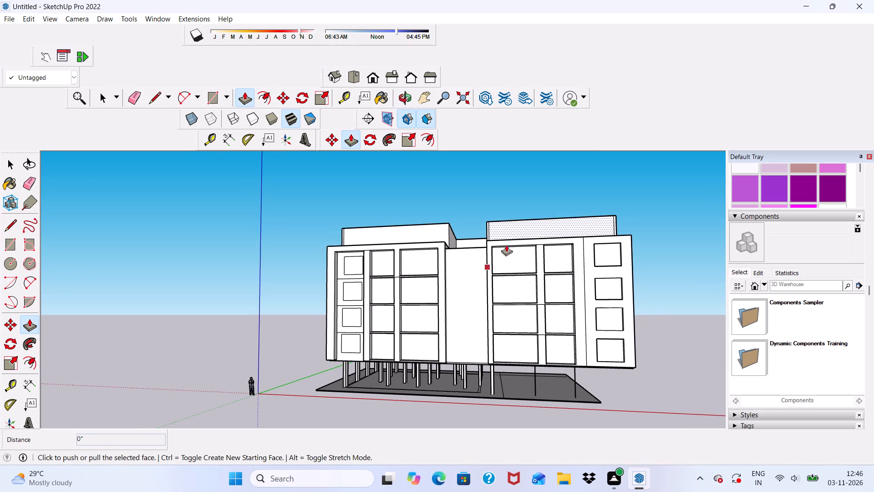
pyautogui.scroll(6, 535, 208)
pyautogui.scroll(4, 523, 253)
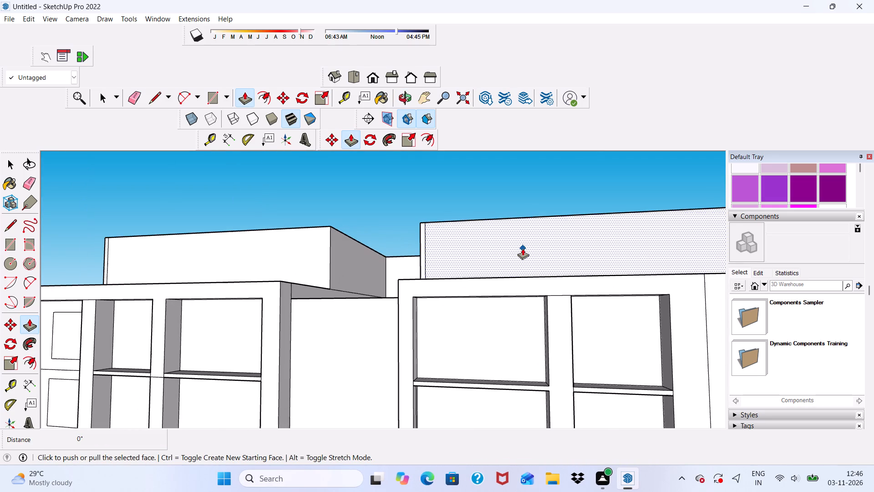
pyautogui.click(523, 248)
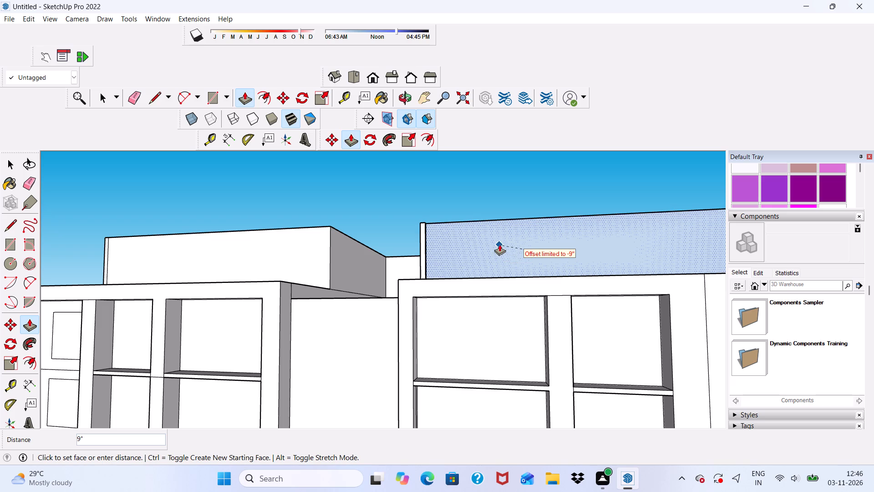
pyautogui.scroll(-2, 488, 243)
pyautogui.moveTo(486, 250); pyautogui.dragTo(550, 334, button='middle')
pyautogui.scroll(4, 485, 299)
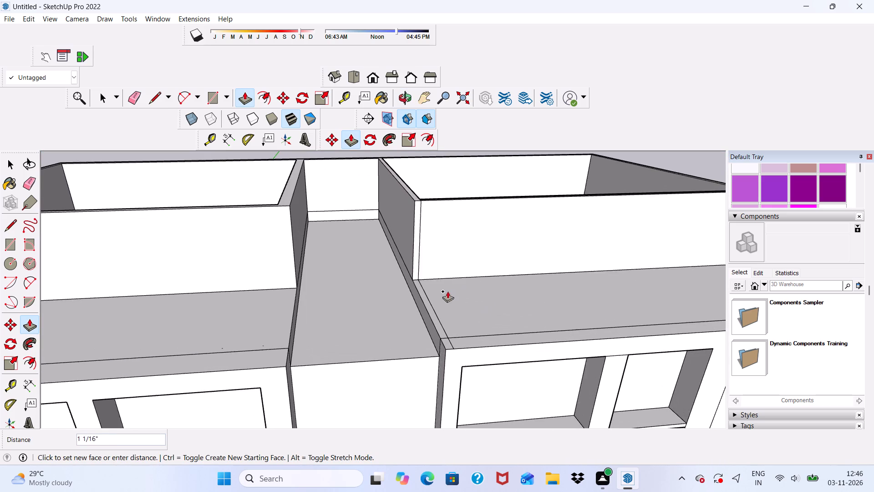
pyautogui.scroll(3, 442, 301)
pyautogui.click(438, 299)
# Push/Pull the narrow strip left at the inner corner of the second roof block's front wall forward, flush with the extended wall face.
pyautogui.scroll(4, 395, 225)
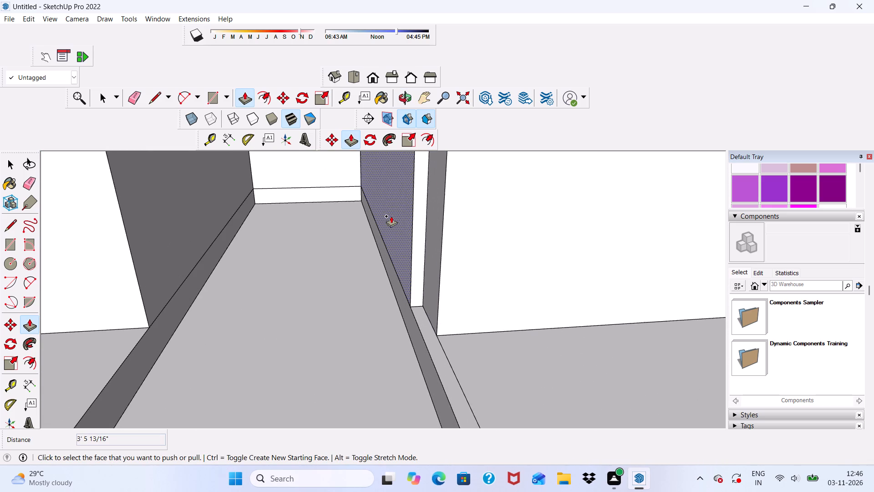
pyautogui.scroll(3, 421, 233)
pyautogui.click(421, 233)
pyautogui.click(479, 217)
pyautogui.scroll(-4, 473, 216)
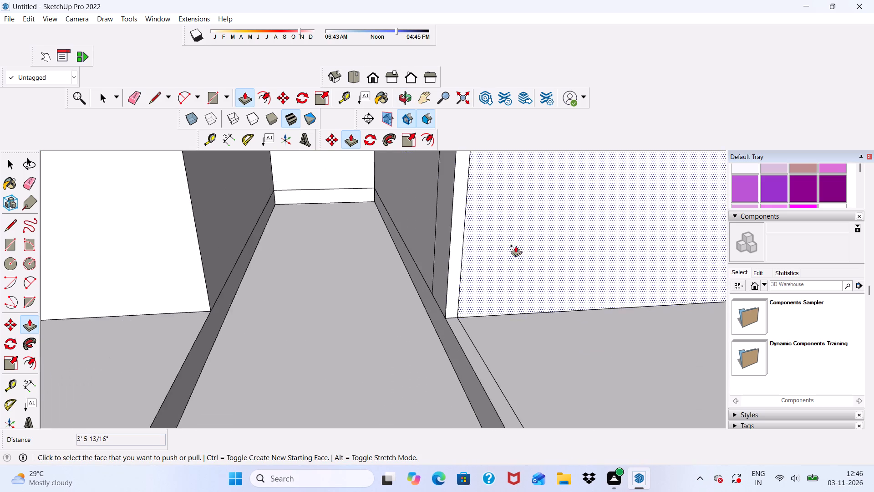
# Push/Pull the first roof block's front wall face forward to align with the second roof block's extended front wall.
pyautogui.scroll(-7, 516, 246)
pyautogui.scroll(3, 296, 242)
pyautogui.click(289, 228)
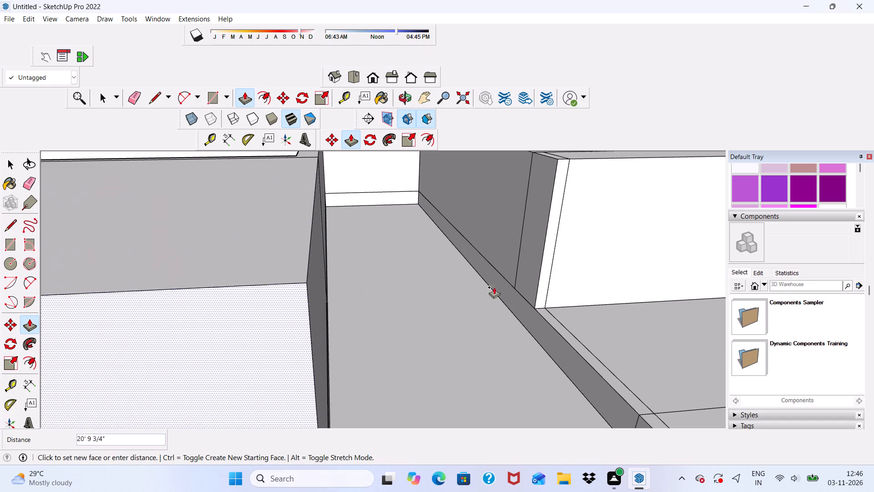
pyautogui.click(546, 279)
pyautogui.scroll(-3, 435, 285)
pyautogui.moveTo(417, 292); pyautogui.dragTo(406, 326, button='middle')
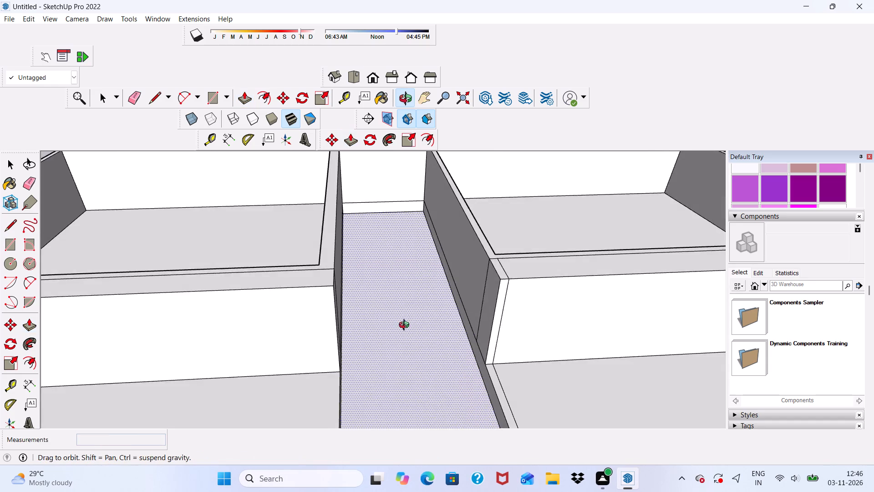
# Push/Pull the narrow strip at the outer corner of the first roof block's front wall forward, flush with the extended wall face.
pyautogui.moveTo(406, 326); pyautogui.dragTo(404, 324, button='middle')
pyautogui.scroll(-9, 454, 260)
pyautogui.moveTo(546, 285); pyautogui.dragTo(653, 245, button='middle')
pyautogui.scroll(6, 279, 266)
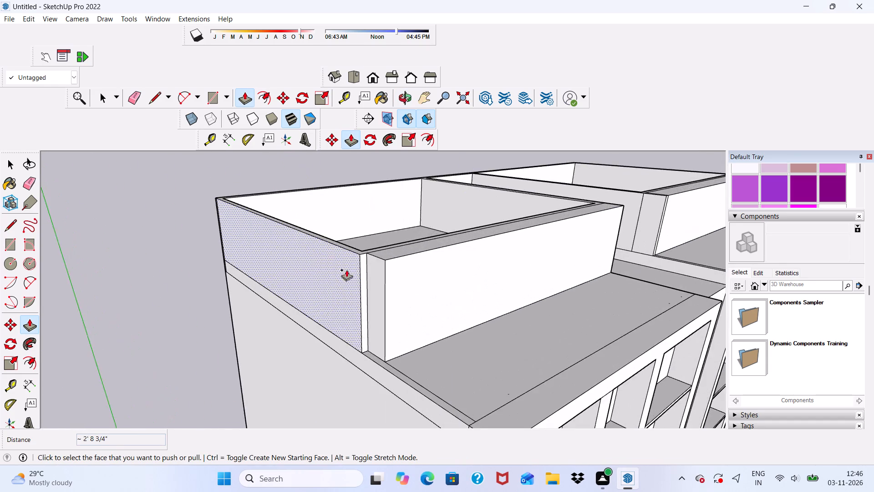
pyautogui.scroll(10, 346, 270)
pyautogui.click(363, 273)
pyautogui.click(457, 238)
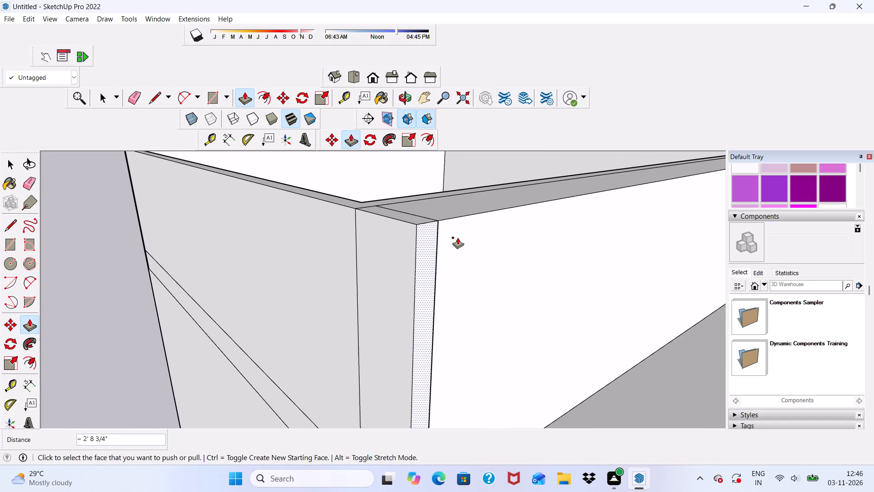
pyautogui.scroll(-6, 426, 225)
pyautogui.scroll(-9, 388, 238)
pyautogui.moveTo(471, 274); pyautogui.dragTo(378, 299, button='middle')
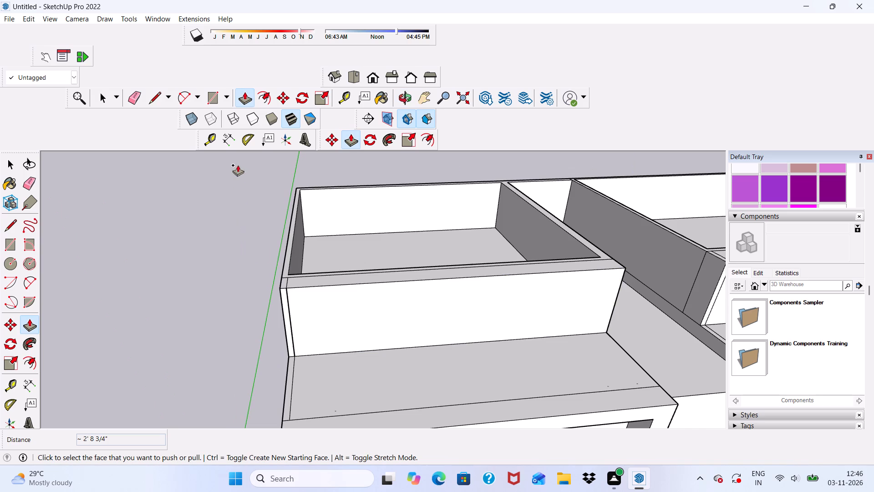
# Examine the outer corner of the first roof block's extended front wall up close.
pyautogui.scroll(20, 315, 346)
pyautogui.scroll(15, 315, 346)
pyautogui.moveTo(230, 192); pyautogui.dragTo(236, 192, button='middle')
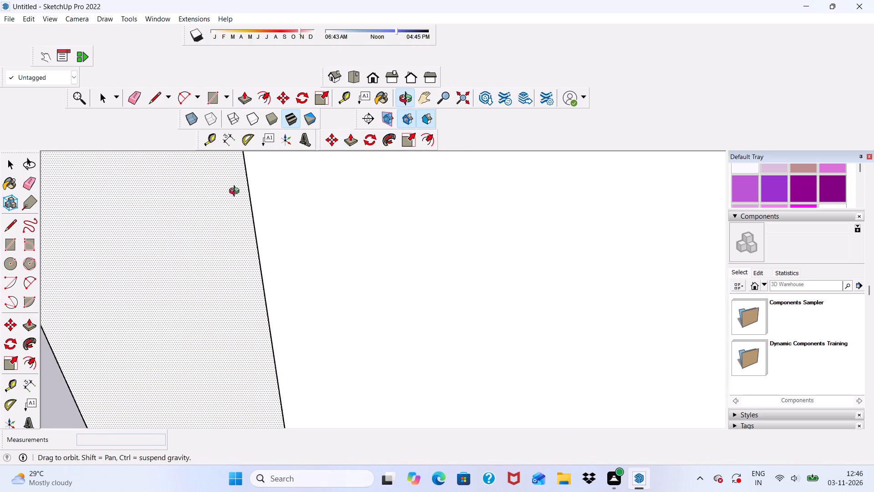
pyautogui.moveTo(236, 192); pyautogui.dragTo(295, 299, button='middle')
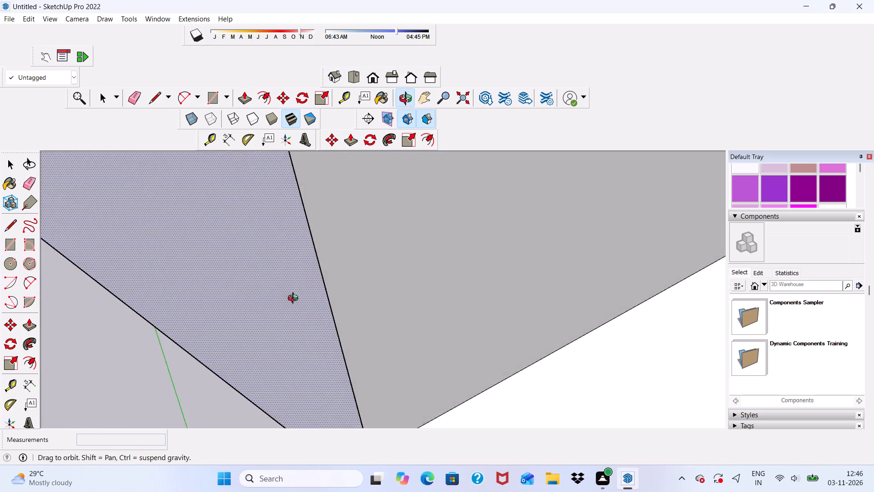
pyautogui.moveTo(295, 299); pyautogui.dragTo(469, 217, button='middle')
pyautogui.scroll(14, 30, 172)
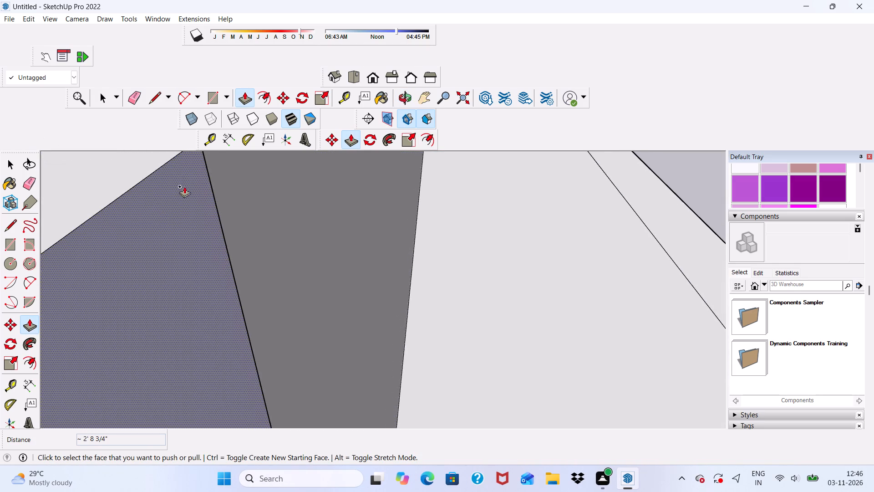
pyautogui.scroll(20, 184, 186)
pyautogui.scroll(14, 184, 186)
pyautogui.scroll(-3, 236, 212)
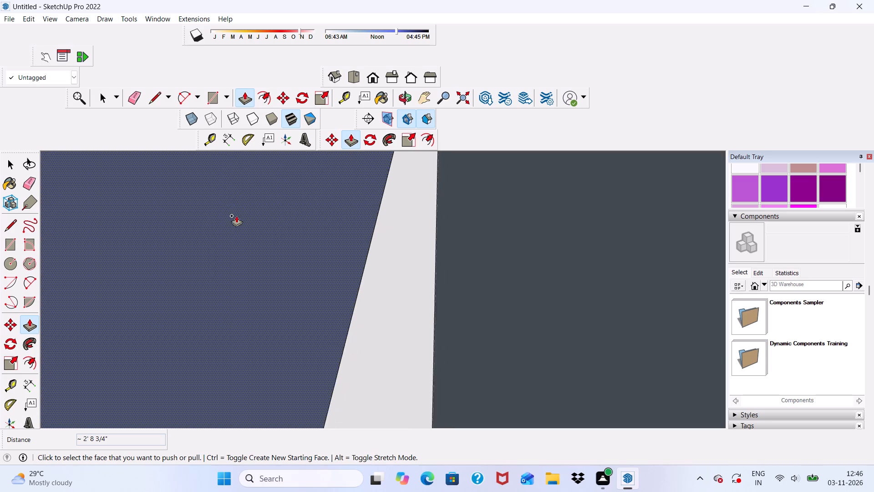
pyautogui.scroll(-15, 236, 215)
pyautogui.scroll(2, 152, 195)
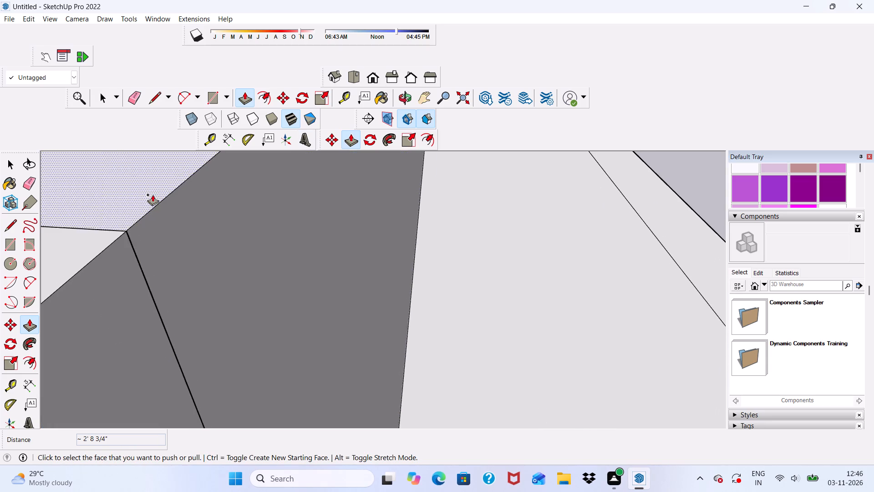
pyautogui.scroll(20, 152, 195)
pyautogui.scroll(8, 152, 195)
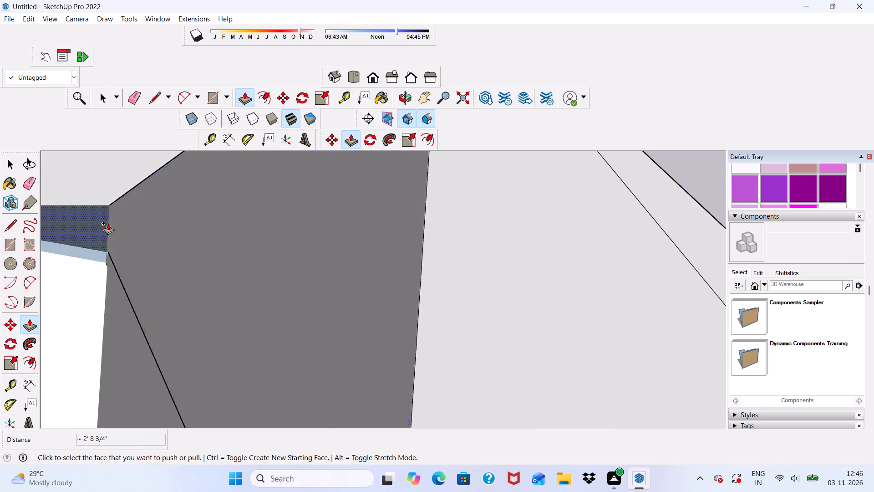
pyautogui.moveTo(108, 223); pyautogui.dragTo(84, 203, button='middle')
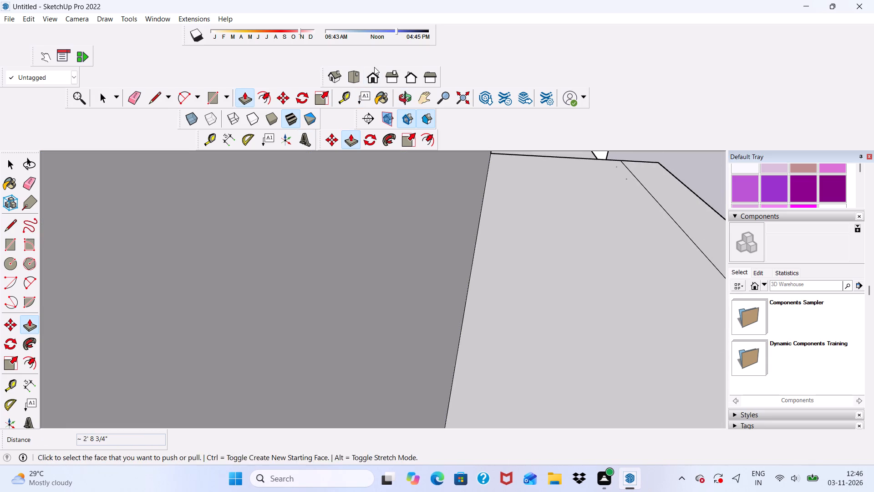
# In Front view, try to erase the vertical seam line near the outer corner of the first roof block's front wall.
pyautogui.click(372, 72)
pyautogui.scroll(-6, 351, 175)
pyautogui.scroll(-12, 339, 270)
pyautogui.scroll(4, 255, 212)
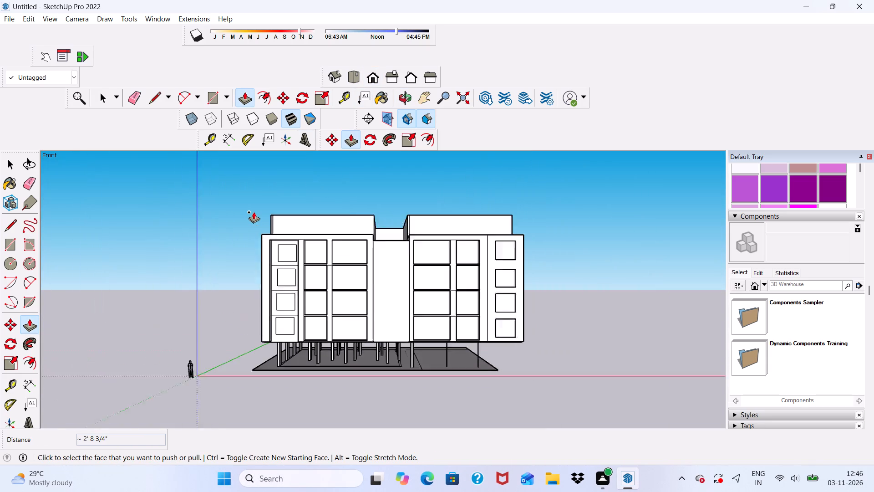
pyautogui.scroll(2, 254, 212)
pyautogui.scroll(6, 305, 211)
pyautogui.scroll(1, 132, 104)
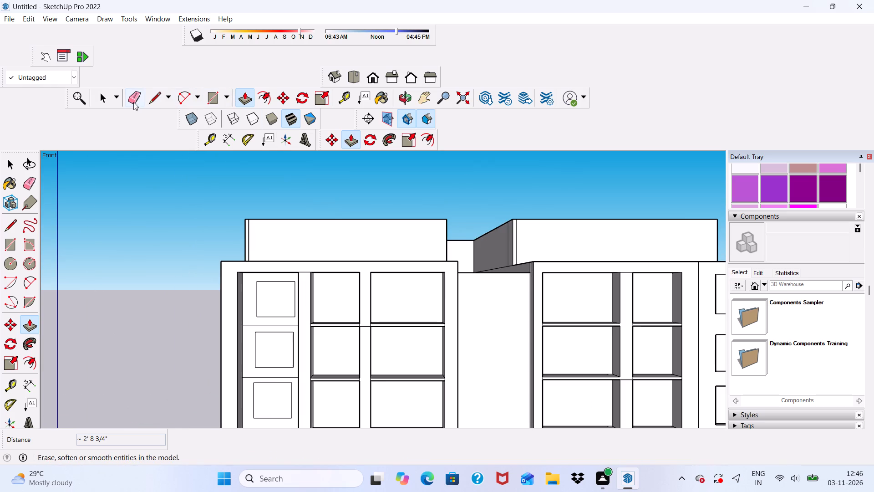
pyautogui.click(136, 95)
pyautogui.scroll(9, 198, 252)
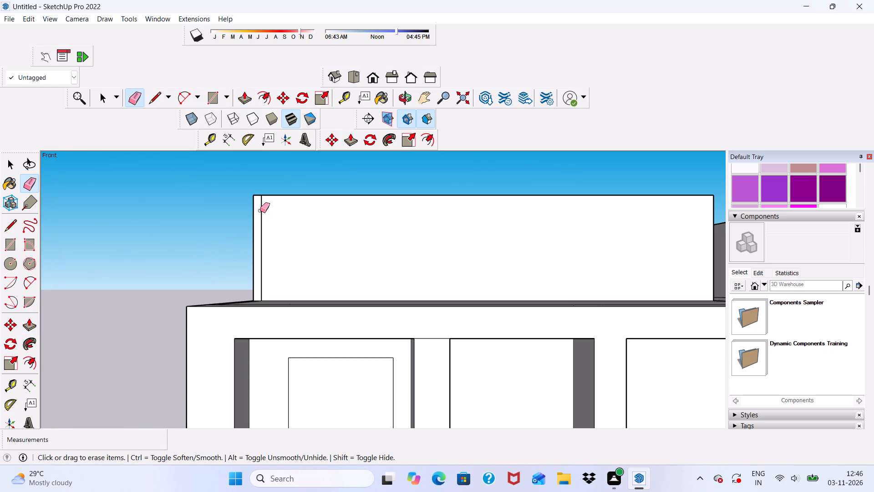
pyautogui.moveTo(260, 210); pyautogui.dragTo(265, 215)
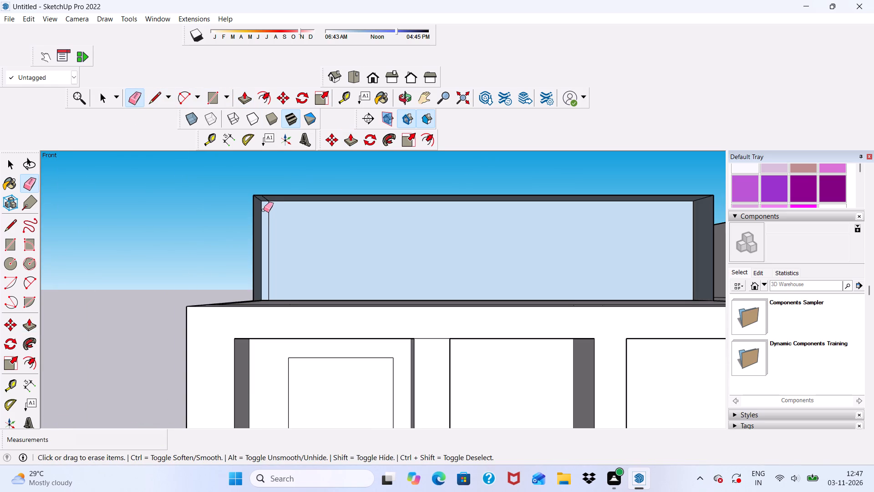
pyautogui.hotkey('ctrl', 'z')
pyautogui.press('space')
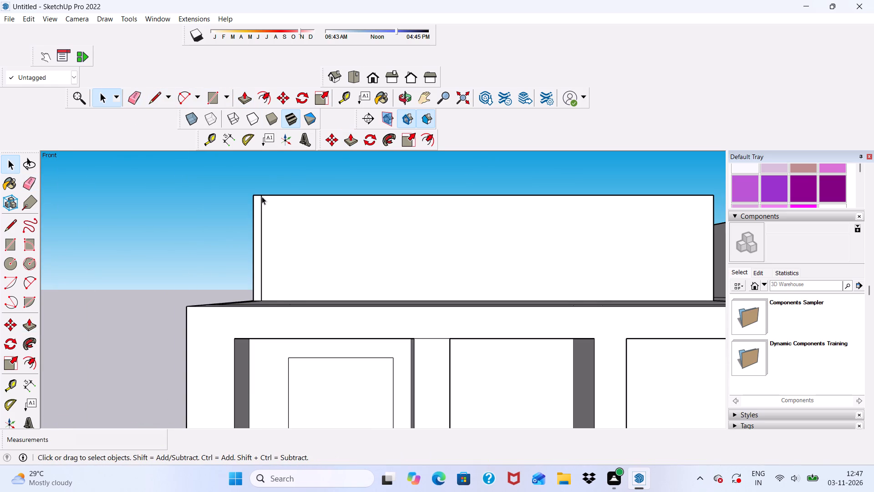
# Erase the pair of close seam lines crossing the wall top at the outer corner of the first roof block's front wall.
pyautogui.scroll(5, 259, 173)
pyautogui.scroll(6, 253, 266)
pyautogui.scroll(5, 276, 214)
pyautogui.moveTo(287, 227); pyautogui.dragTo(330, 324, button='middle')
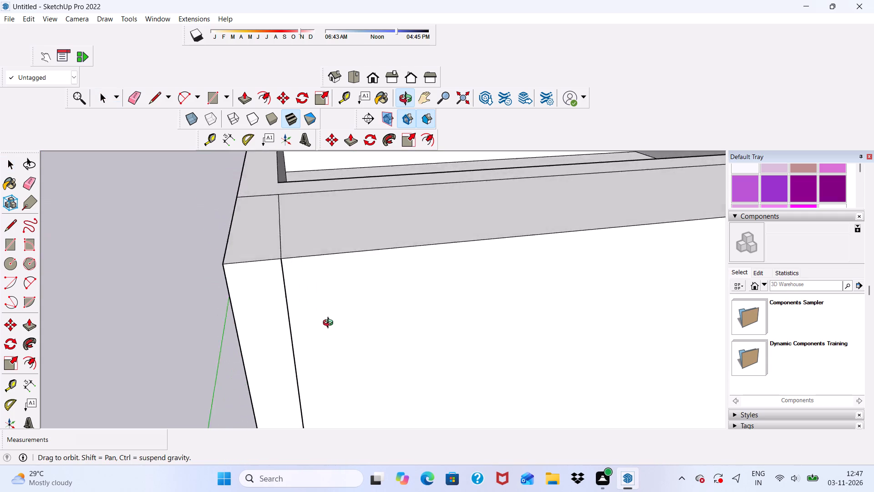
pyautogui.moveTo(330, 324); pyautogui.dragTo(351, 340, button='middle')
pyautogui.scroll(18, 334, 319)
pyautogui.scroll(7, 224, 309)
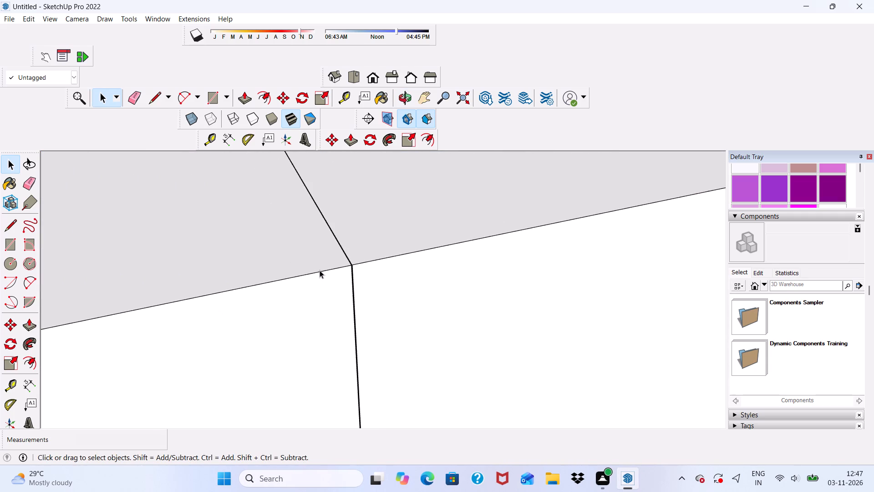
pyautogui.scroll(20, 320, 270)
pyautogui.scroll(7, 320, 270)
pyautogui.scroll(-4, 365, 263)
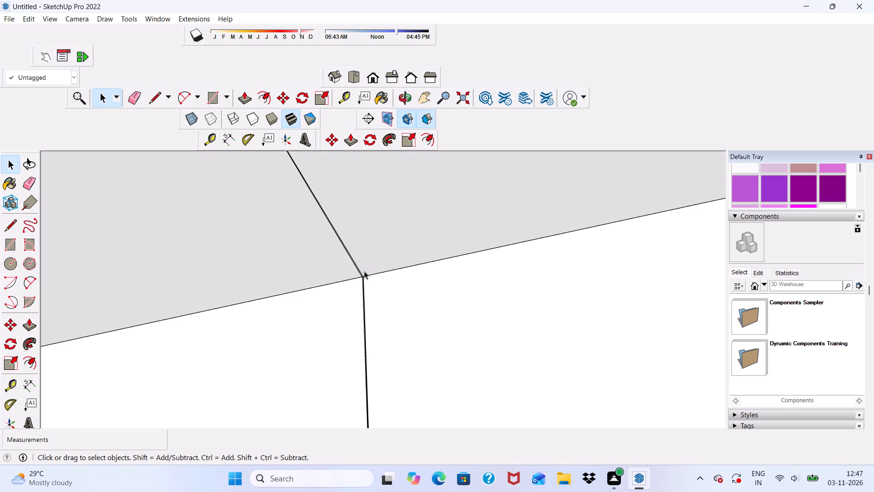
pyautogui.scroll(-4, 364, 271)
pyautogui.scroll(16, 358, 268)
pyautogui.scroll(5, 359, 269)
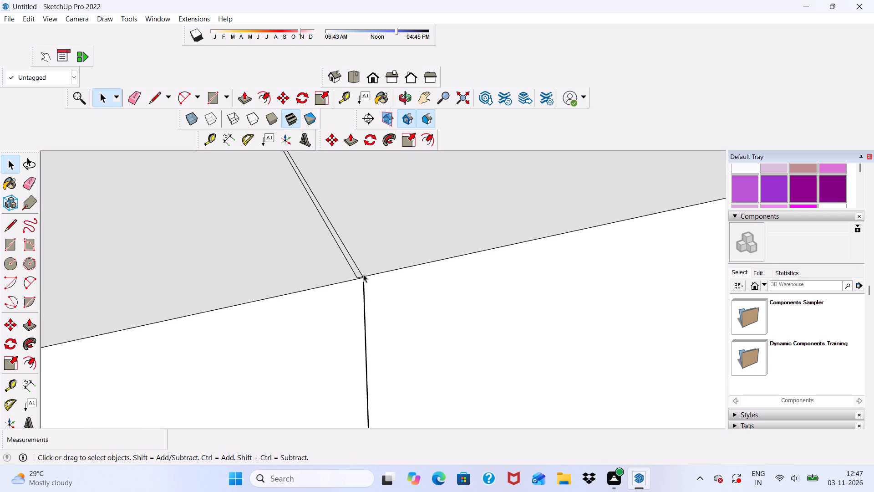
pyautogui.moveTo(368, 282); pyautogui.dragTo(262, 257, button='middle')
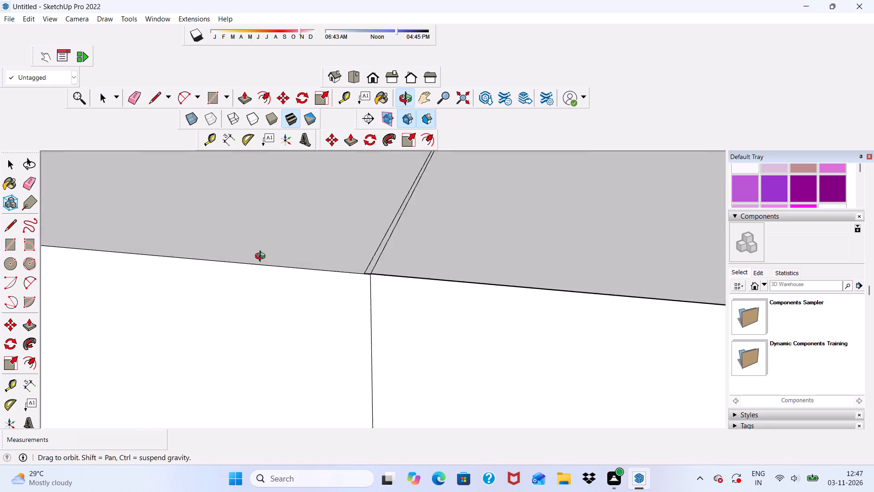
pyautogui.moveTo(262, 257); pyautogui.dragTo(381, 367, button='middle')
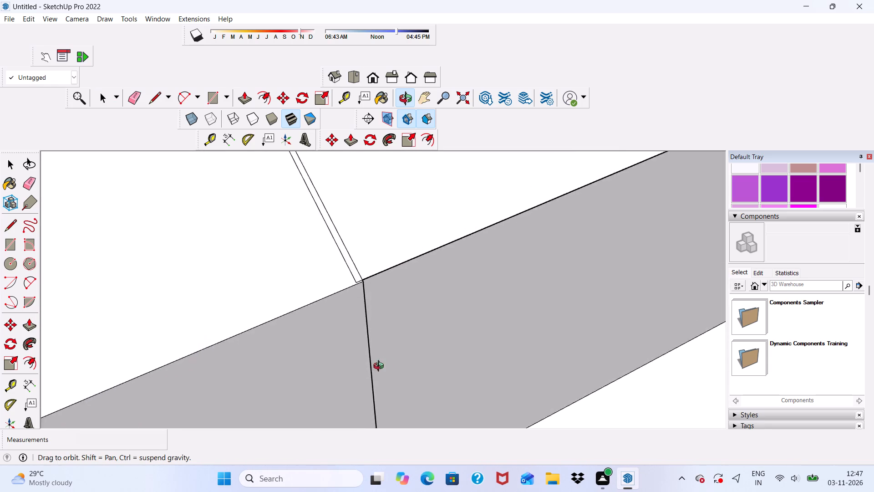
pyautogui.moveTo(381, 367); pyautogui.dragTo(167, 251, button='middle')
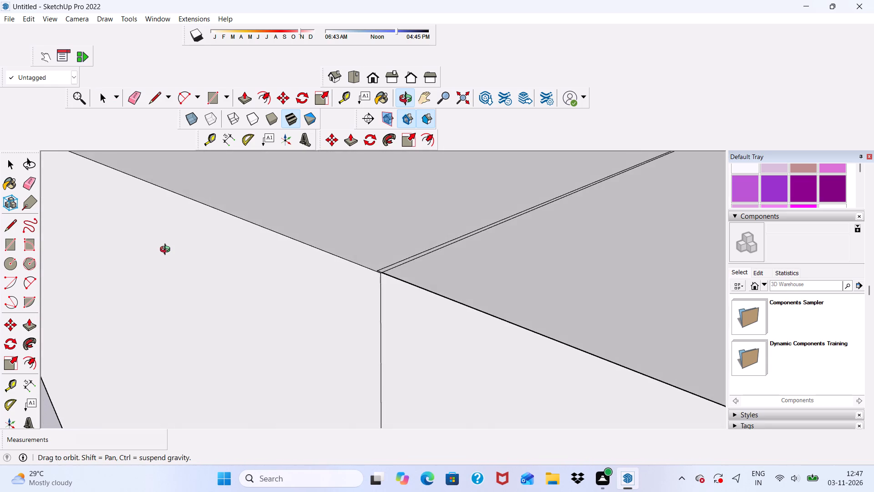
pyautogui.moveTo(167, 251); pyautogui.dragTo(335, 337, button='middle')
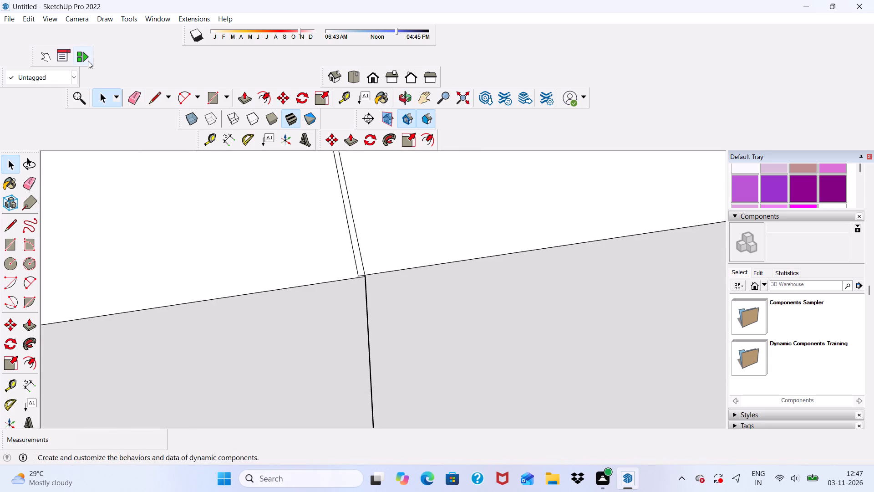
pyautogui.click(133, 95)
pyautogui.moveTo(315, 214); pyautogui.dragTo(370, 231)
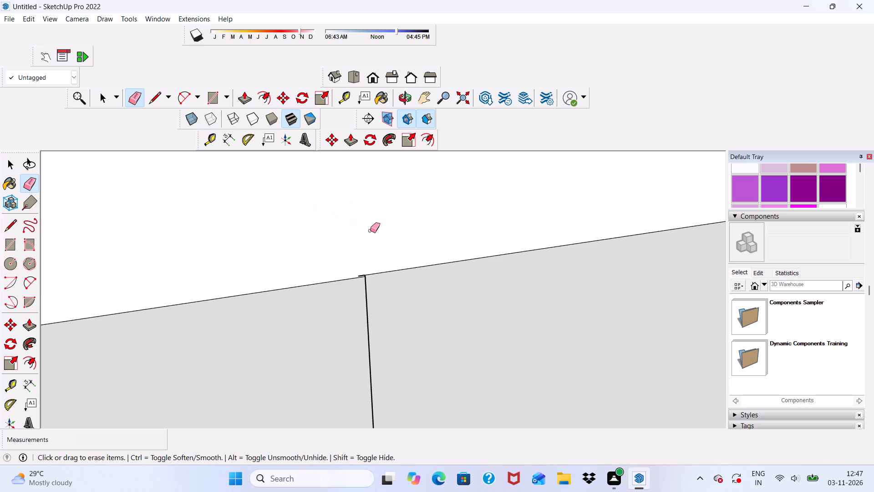
# Erase the vertical seam edge between the outer corner strip and the first roof block's front wall face.
pyautogui.scroll(5, 381, 287)
pyautogui.scroll(-9, 355, 236)
pyautogui.scroll(5, 333, 227)
pyautogui.moveTo(326, 219); pyautogui.dragTo(239, 198, button='middle')
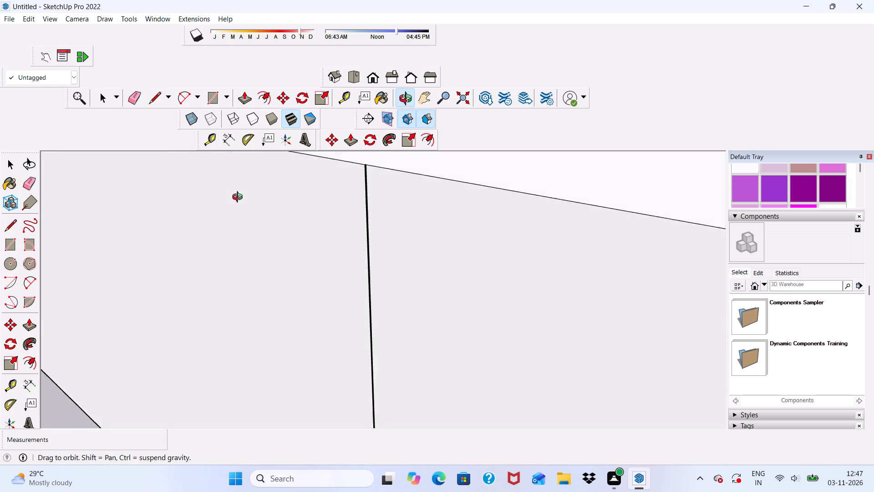
pyautogui.moveTo(239, 198); pyautogui.dragTo(356, 238, button='middle')
pyautogui.scroll(5, 337, 222)
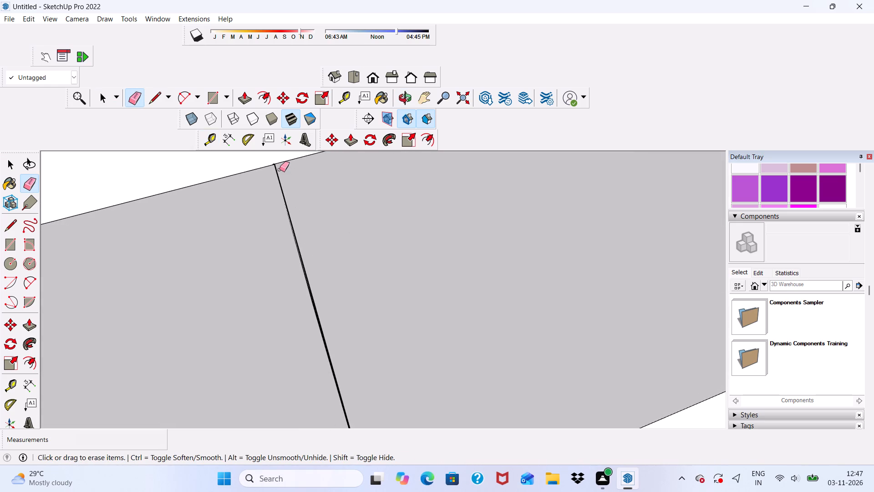
pyautogui.click(279, 169)
# Push/Pull the narrow face at the outer corner of the first roof block's front wall to meet the adjoining wall face.
pyautogui.scroll(-5, 278, 179)
pyautogui.moveTo(289, 205); pyautogui.dragTo(376, 173, button='middle')
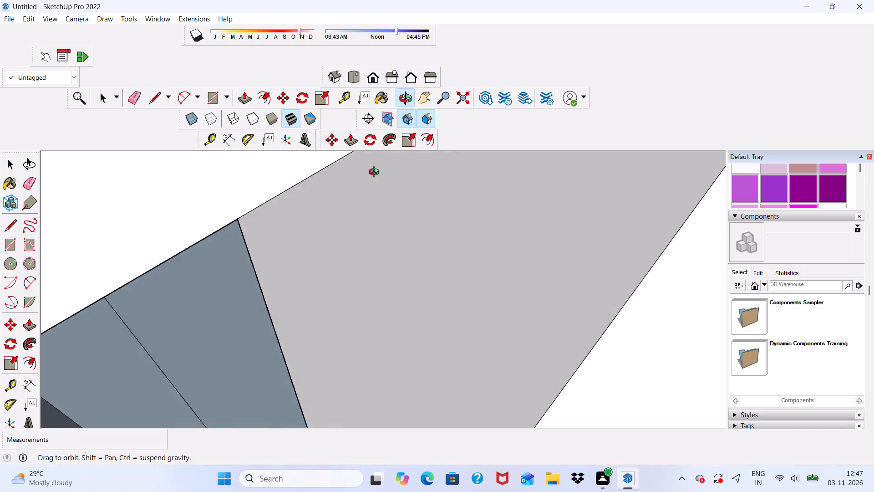
pyautogui.moveTo(376, 173); pyautogui.dragTo(516, 101, button='middle')
pyautogui.scroll(1, 217, 249)
pyautogui.scroll(-12, 228, 210)
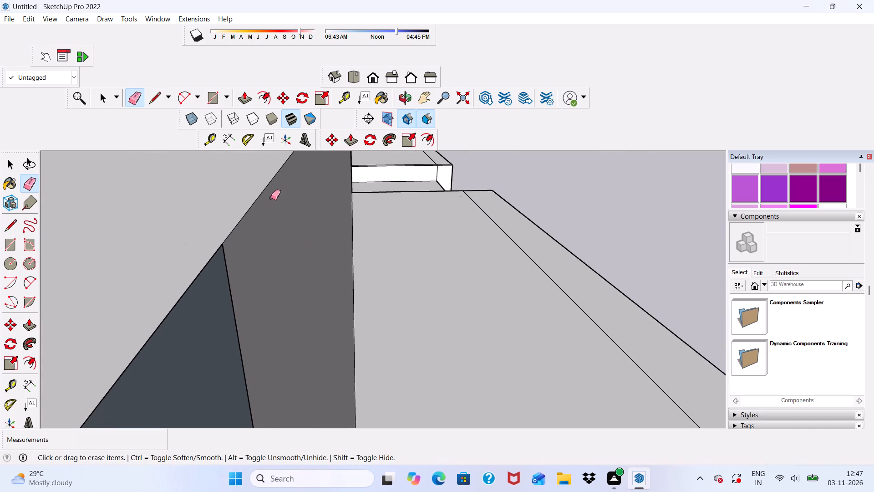
pyautogui.scroll(-10, 271, 198)
pyautogui.scroll(-1, 301, 314)
pyautogui.moveTo(302, 319); pyautogui.dragTo(245, 322, button='middle')
pyautogui.scroll(4, 249, 322)
pyautogui.press('space')
pyautogui.click(283, 313)
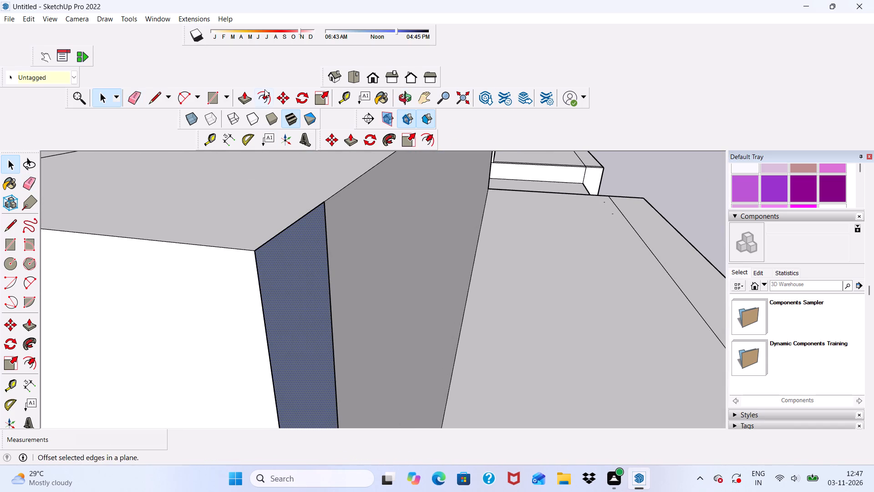
pyautogui.click(248, 92)
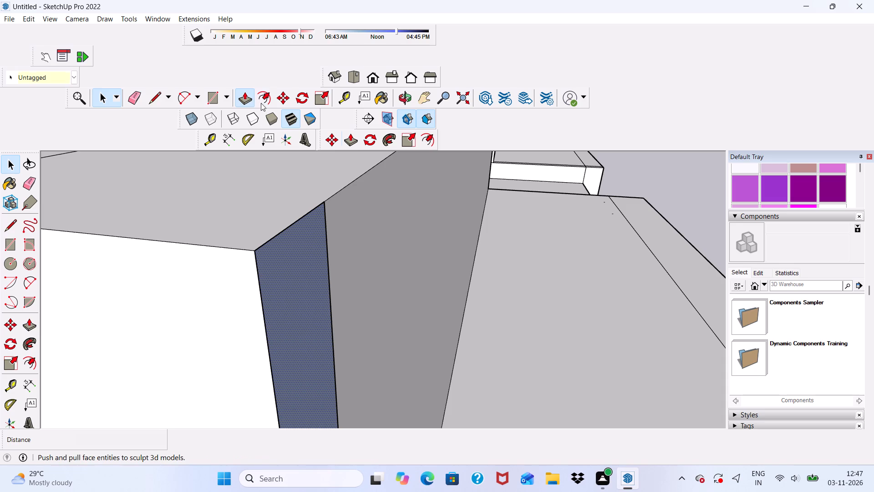
pyautogui.click(288, 266)
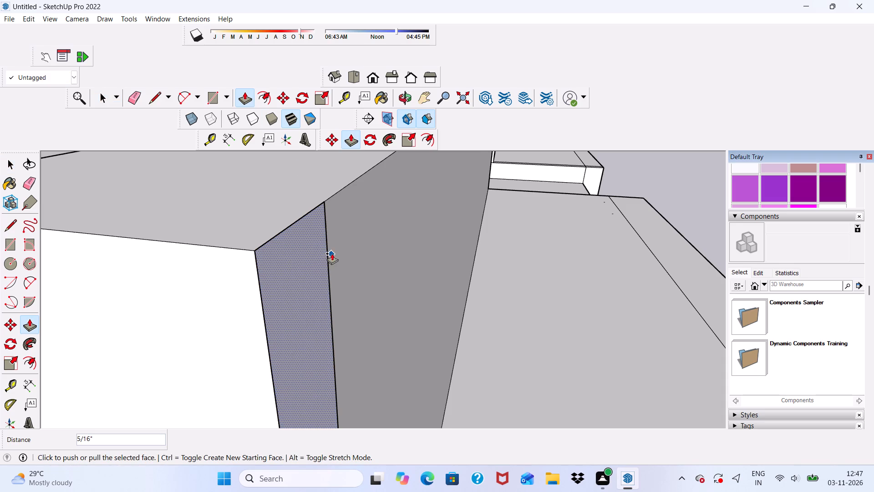
pyautogui.scroll(1, 339, 236)
pyautogui.click(342, 229)
pyautogui.scroll(-5, 330, 206)
pyautogui.moveTo(321, 234); pyautogui.dragTo(223, 159, button='middle')
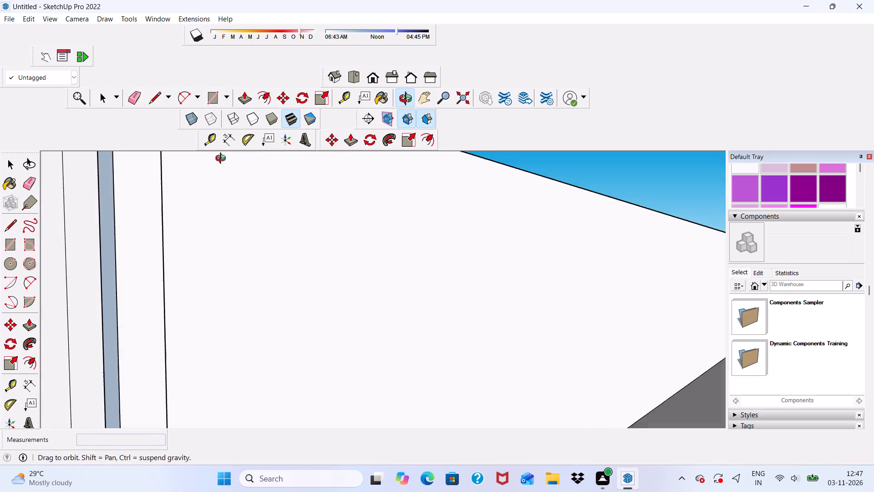
pyautogui.moveTo(223, 159); pyautogui.dragTo(276, 218, button='middle')
pyautogui.scroll(1, 277, 218)
pyautogui.scroll(-7, 298, 151)
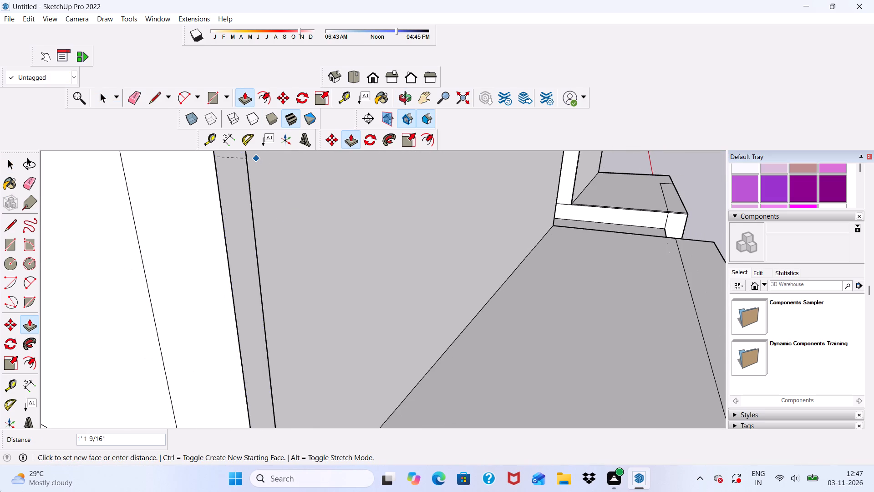
pyautogui.scroll(-11, 309, 316)
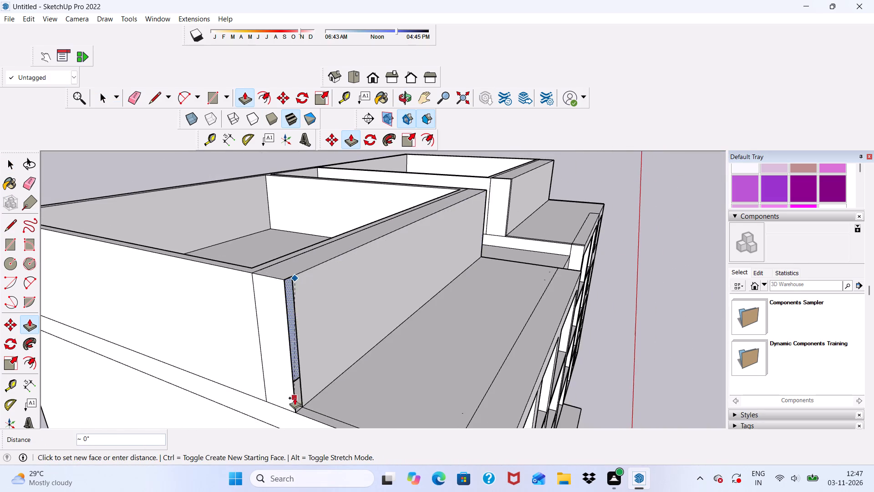
pyautogui.scroll(10, 295, 398)
pyautogui.click(303, 417)
pyautogui.scroll(-1, 305, 394)
pyautogui.moveTo(305, 394); pyautogui.dragTo(306, 393, button='middle')
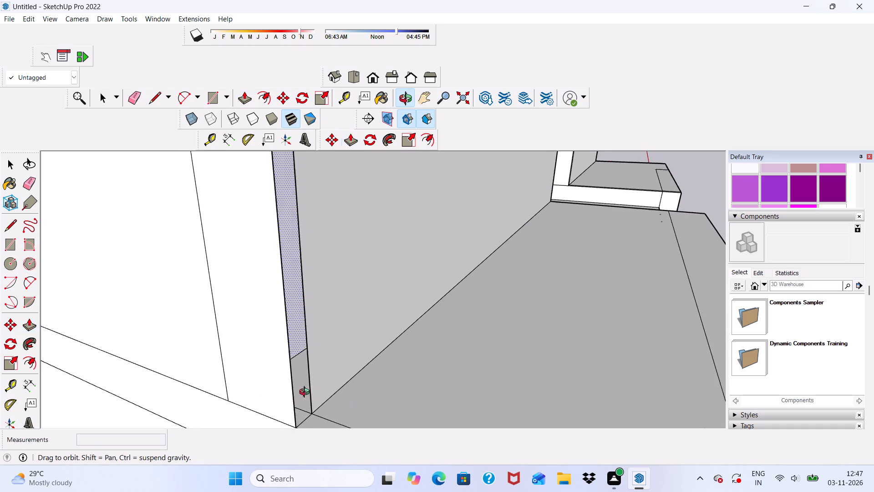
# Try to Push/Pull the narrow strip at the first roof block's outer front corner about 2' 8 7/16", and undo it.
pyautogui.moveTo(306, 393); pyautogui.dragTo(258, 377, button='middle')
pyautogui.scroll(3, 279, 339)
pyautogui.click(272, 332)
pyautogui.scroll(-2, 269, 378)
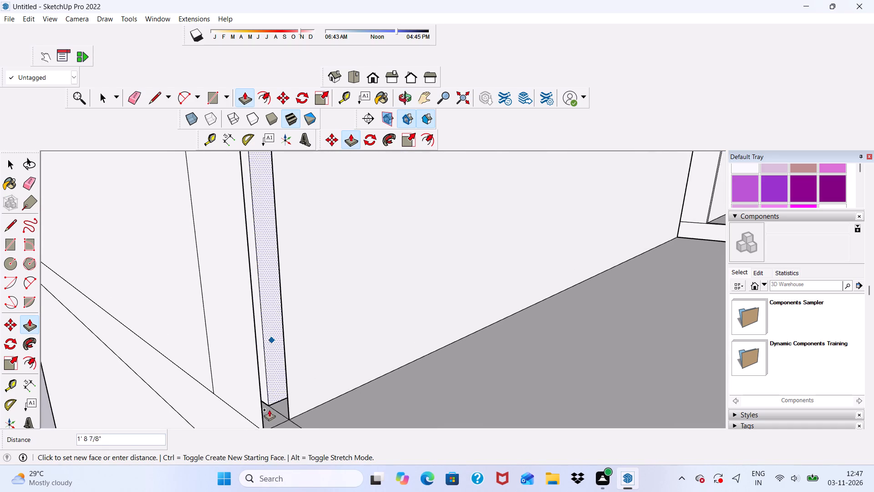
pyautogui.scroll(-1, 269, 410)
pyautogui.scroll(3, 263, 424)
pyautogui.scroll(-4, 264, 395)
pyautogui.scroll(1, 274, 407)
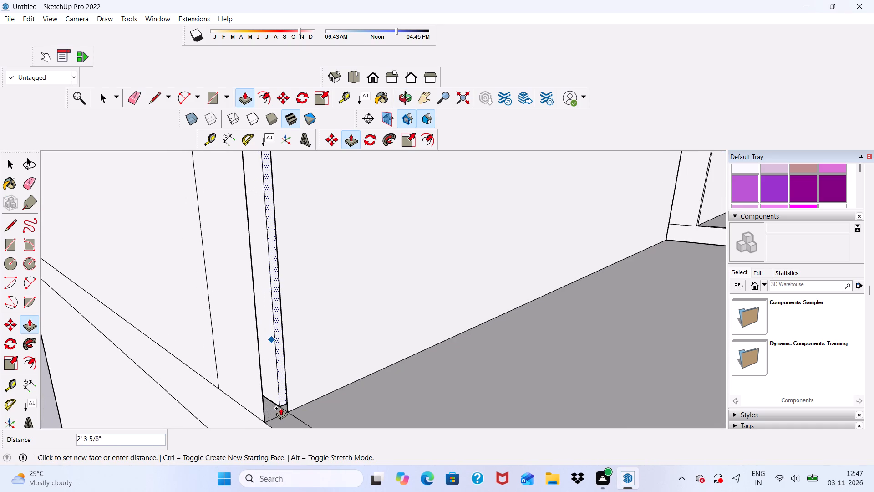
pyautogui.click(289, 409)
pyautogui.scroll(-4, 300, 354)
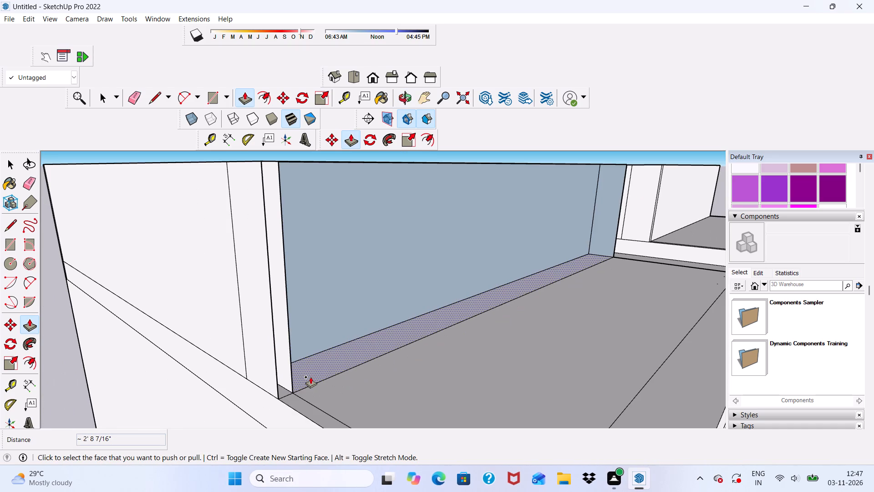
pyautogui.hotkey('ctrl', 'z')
# Push/Pull the narrow recessed strip at the first roof block's outer front corner forward about 2' 8 3/4", flush with the front wall.
pyautogui.moveTo(311, 377); pyautogui.dragTo(239, 370, button='middle')
pyautogui.scroll(9, 273, 354)
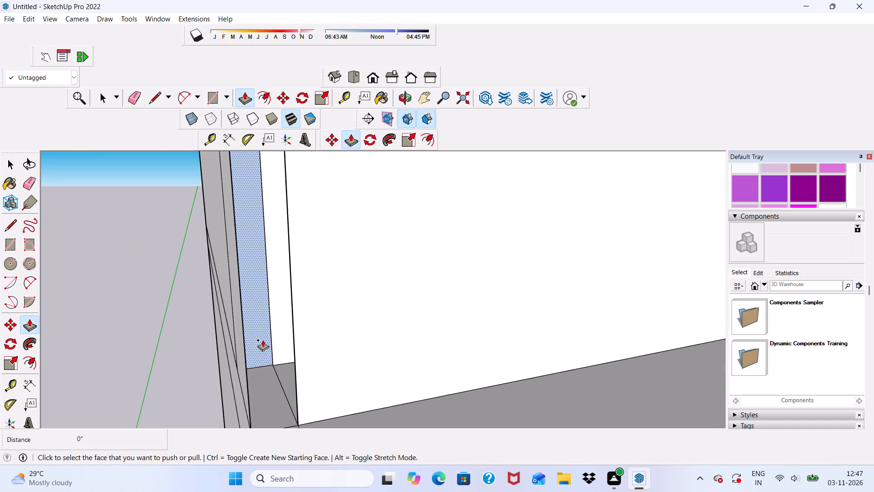
pyautogui.click(263, 340)
pyautogui.scroll(-2, 285, 410)
pyautogui.click(315, 369)
pyautogui.scroll(-8, 313, 381)
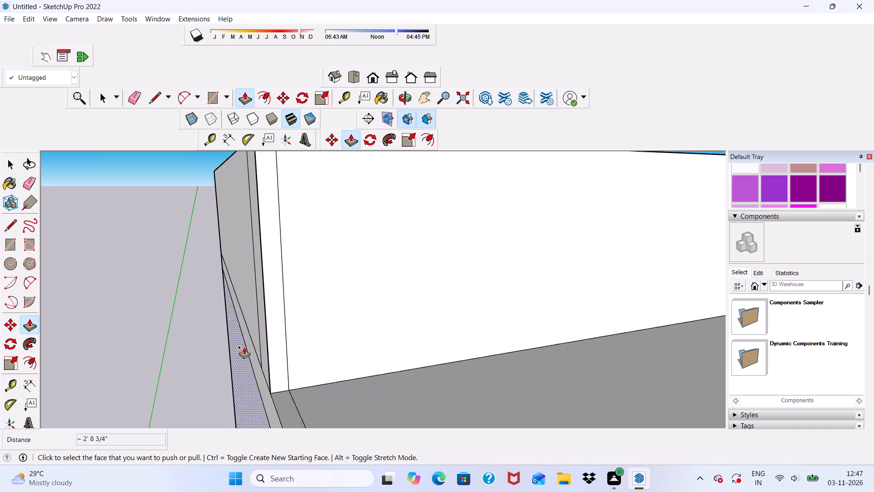
# Erase the short seam edges crossing the wall top at the outer front corner of the first roof block.
pyautogui.scroll(-7, 244, 347)
pyautogui.moveTo(356, 400); pyautogui.dragTo(381, 463, button='middle')
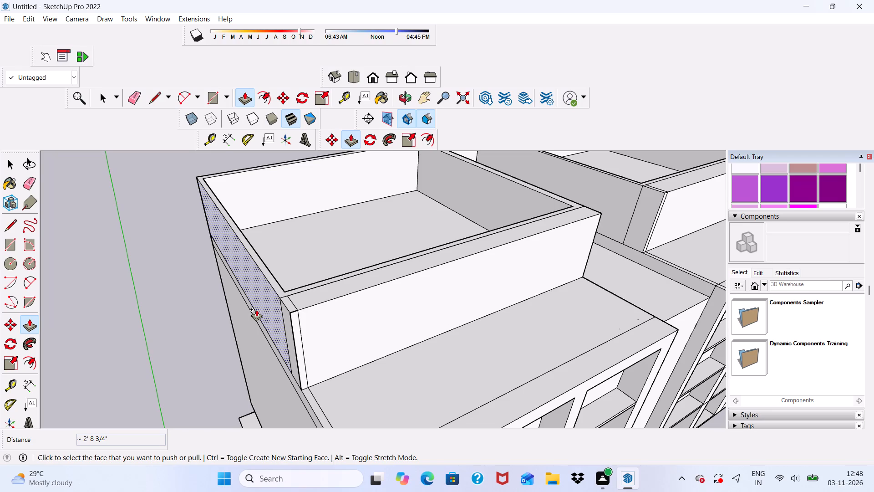
pyautogui.click(133, 89)
pyautogui.scroll(4, 319, 343)
pyautogui.scroll(5, 305, 296)
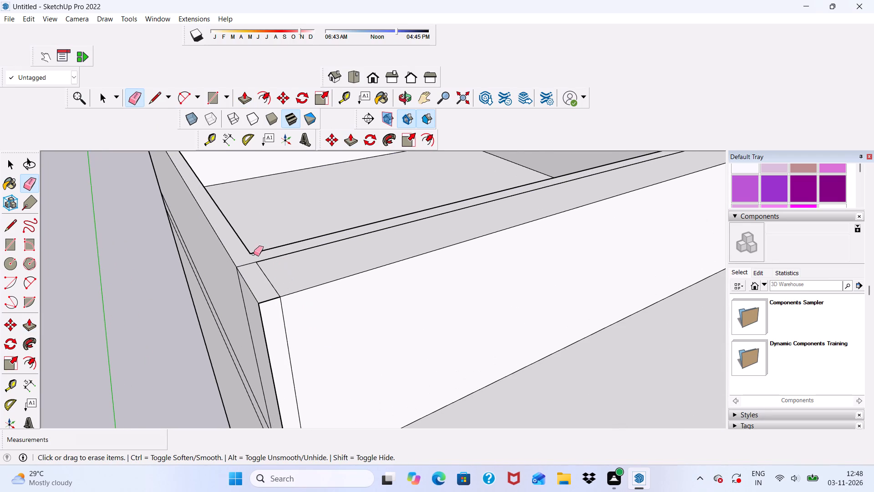
pyautogui.moveTo(249, 259); pyautogui.dragTo(279, 279)
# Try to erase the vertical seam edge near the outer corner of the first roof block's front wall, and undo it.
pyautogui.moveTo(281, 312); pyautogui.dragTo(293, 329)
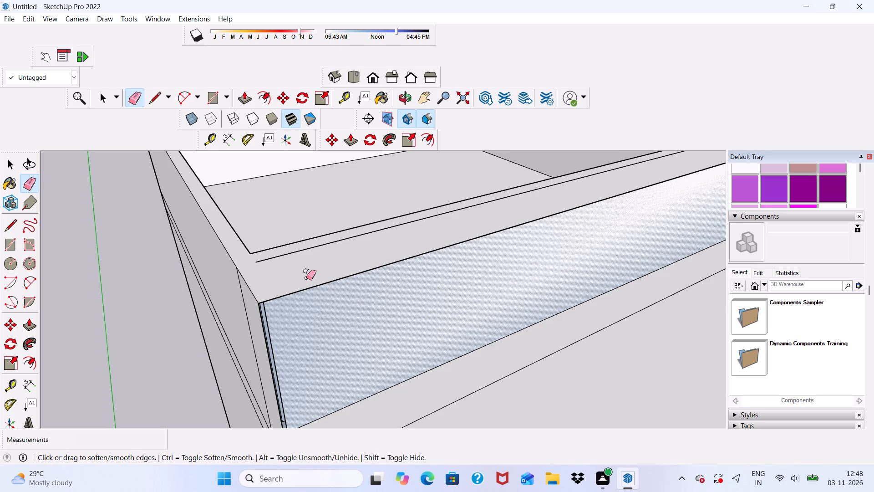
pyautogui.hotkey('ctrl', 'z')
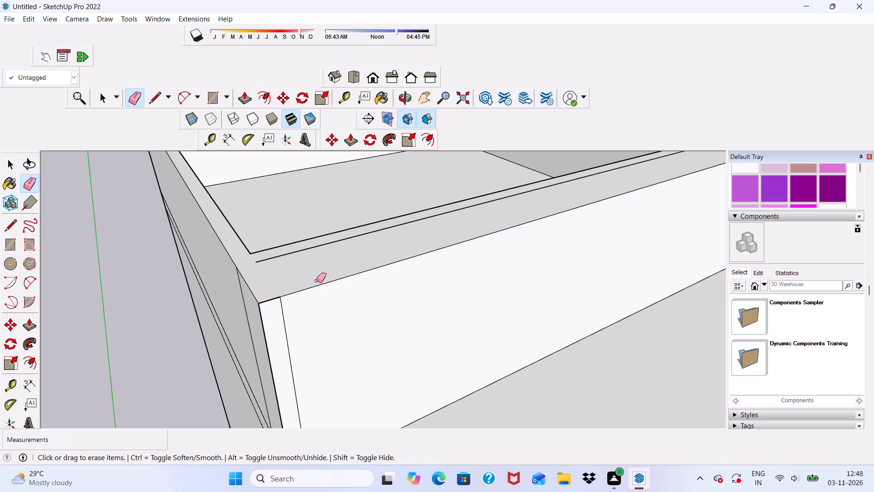
# Erase the vertical seam edge between the outer corner strip and the first roof block's front wall face.
pyautogui.scroll(-3, 211, 348)
pyautogui.scroll(10, 235, 369)
pyautogui.moveTo(272, 356); pyautogui.dragTo(279, 356)
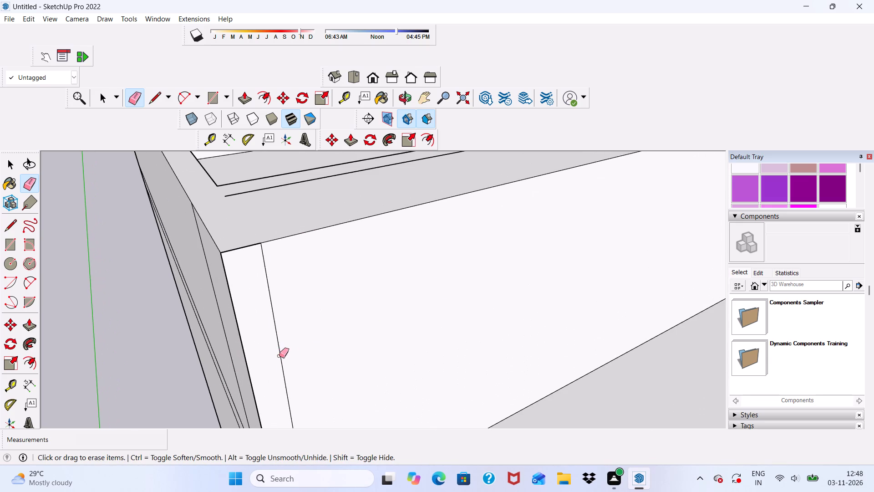
pyautogui.moveTo(279, 356); pyautogui.dragTo(309, 351)
# Delete the large recessed face inside the open front wall of the first roof block.
pyautogui.scroll(-12, 296, 352)
pyautogui.moveTo(285, 335); pyautogui.dragTo(139, 289, button='middle')
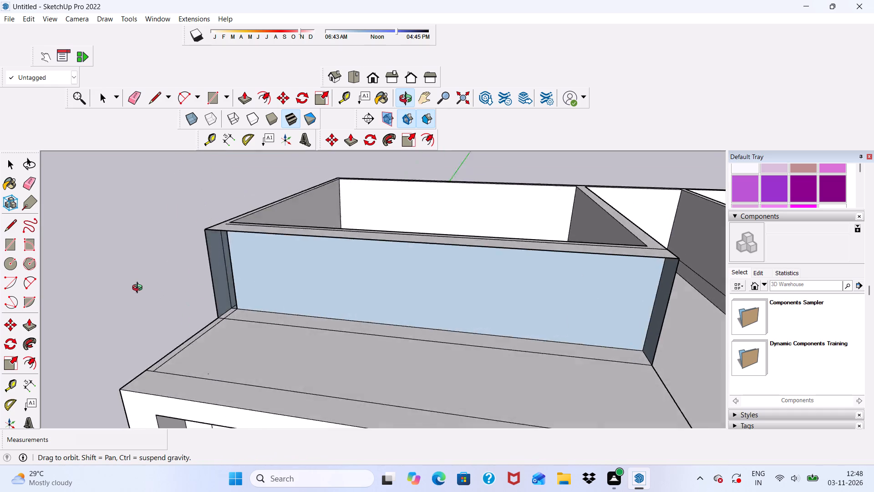
pyautogui.moveTo(139, 289); pyautogui.dragTo(192, 292, button='middle')
pyautogui.press('space')
pyautogui.click(288, 281)
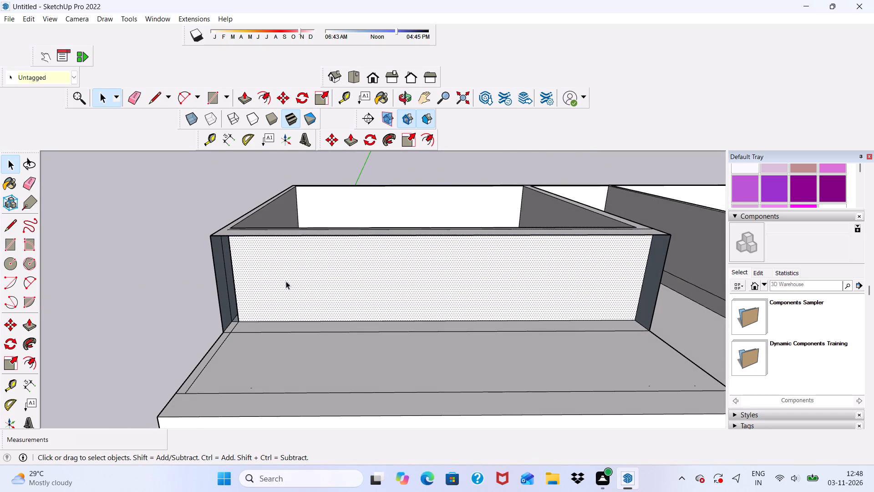
pyautogui.press('Delete')
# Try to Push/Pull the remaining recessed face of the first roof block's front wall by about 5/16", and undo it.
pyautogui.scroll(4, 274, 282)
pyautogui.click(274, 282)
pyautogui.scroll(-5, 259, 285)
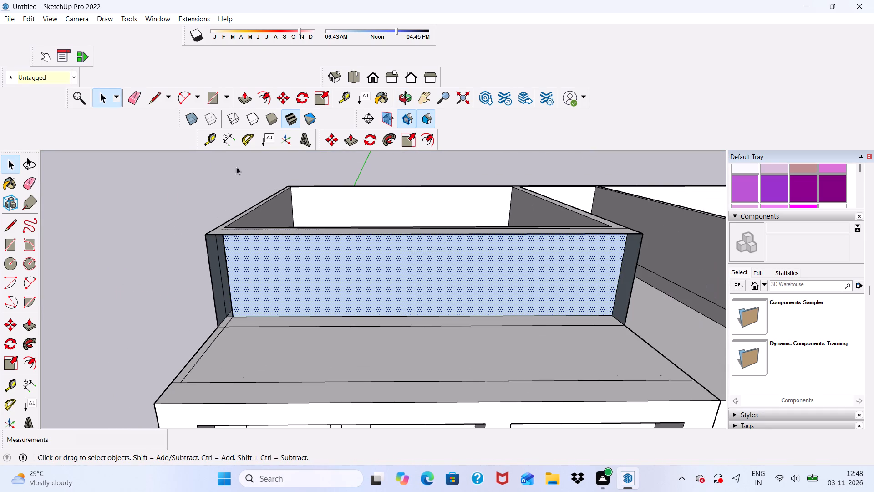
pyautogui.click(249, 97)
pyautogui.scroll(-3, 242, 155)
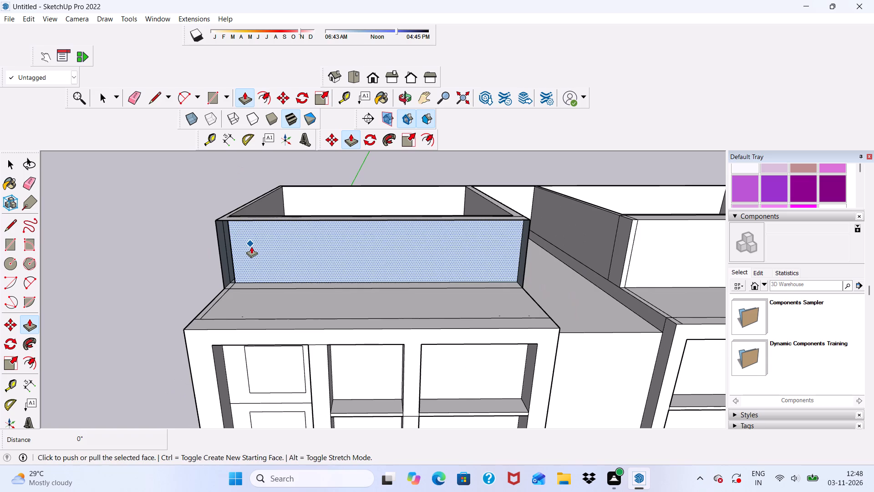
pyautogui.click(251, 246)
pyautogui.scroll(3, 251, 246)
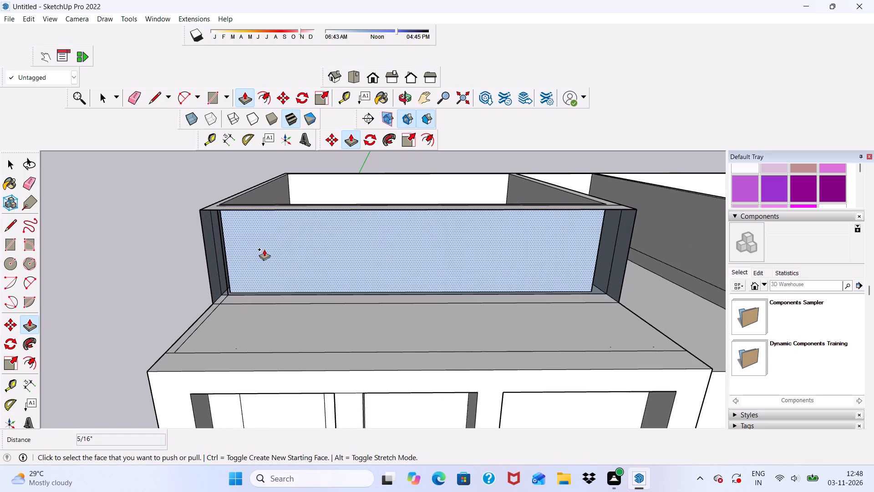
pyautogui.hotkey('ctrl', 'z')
# Push/Pull the first roof block's recessed front wall face forward about 2' 8 7/16" to the front corner point of the outer wall.
pyautogui.scroll(2, 266, 253)
pyautogui.click(267, 254)
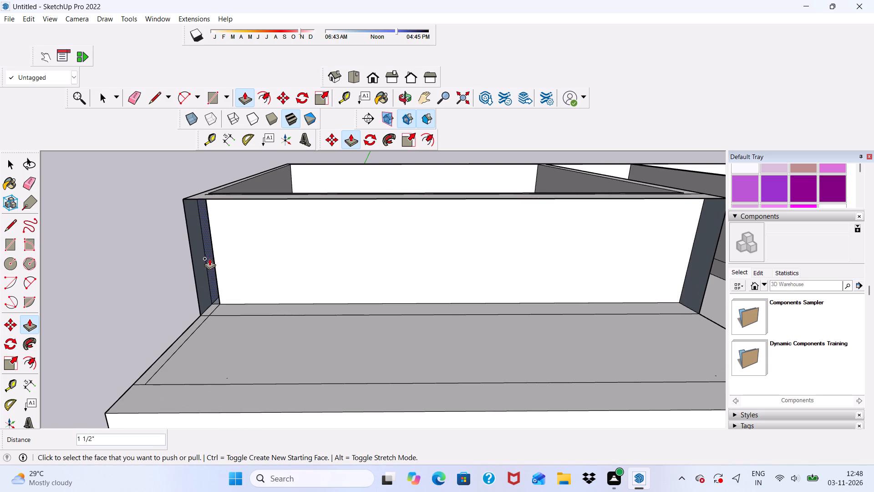
pyautogui.click(251, 250)
pyautogui.scroll(1, 188, 219)
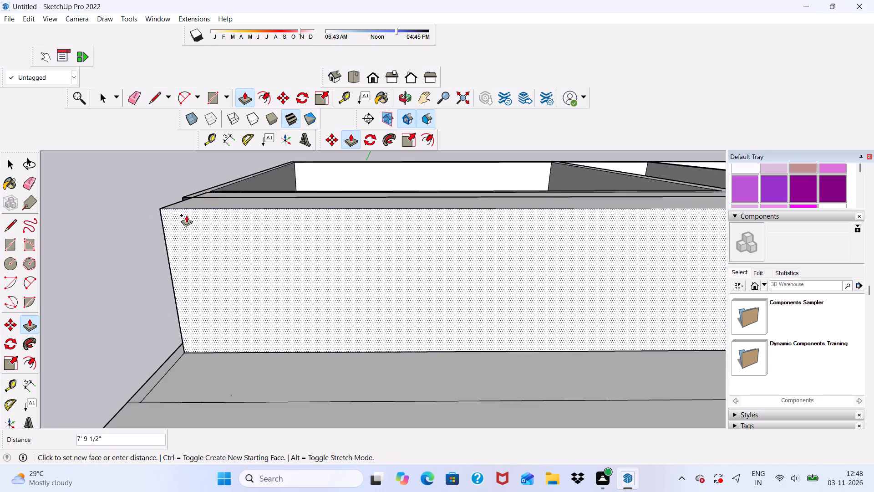
pyautogui.scroll(4, 186, 215)
pyautogui.scroll(-1, 159, 201)
pyautogui.moveTo(133, 230); pyautogui.dragTo(279, 230, button='middle')
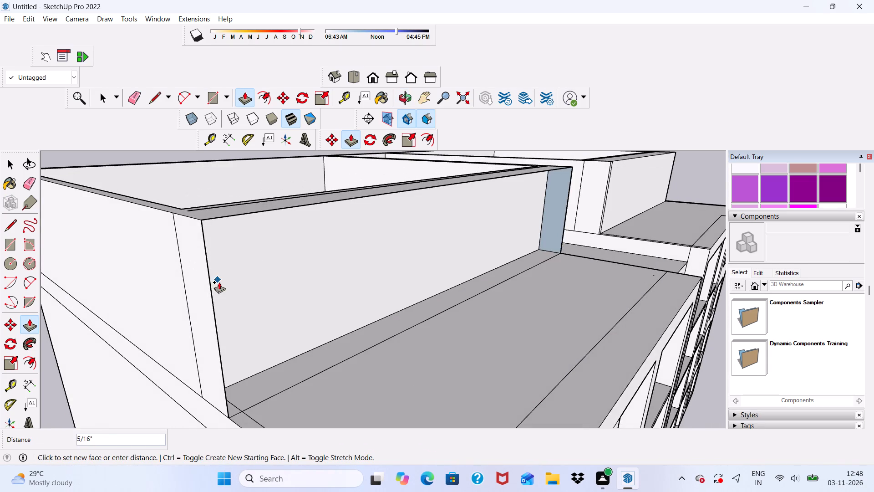
pyautogui.scroll(5, 219, 308)
pyautogui.scroll(-5, 228, 333)
pyautogui.scroll(-3, 261, 295)
pyautogui.scroll(-3, 289, 375)
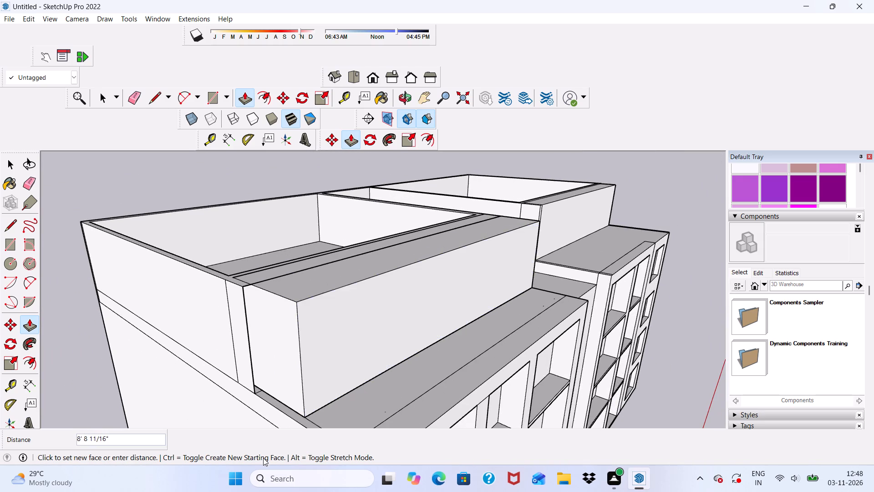
pyautogui.scroll(5, 258, 437)
pyautogui.scroll(14, 265, 395)
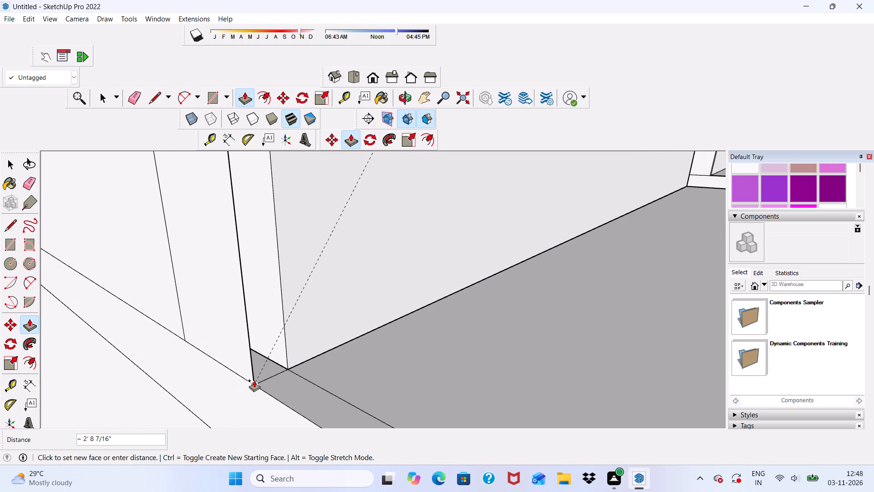
pyautogui.click(254, 380)
# Push/Pull the narrow end face at the front wall's outer corner outward about 9" to meet the side wall plane.
pyautogui.scroll(3, 270, 348)
pyautogui.click(274, 340)
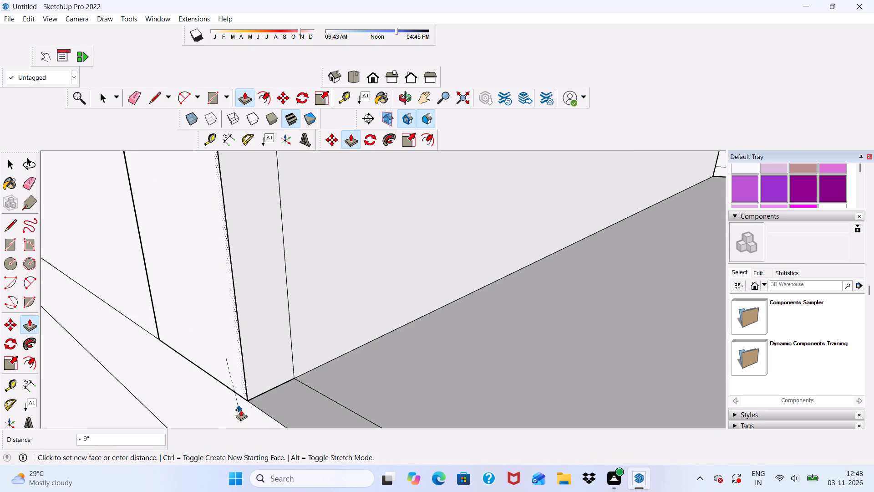
pyautogui.click(247, 408)
# Erase the close vertical seam edges on the end of the first roof block's front wall facing the second block.
pyautogui.scroll(-10, 250, 388)
pyautogui.scroll(-10, 202, 401)
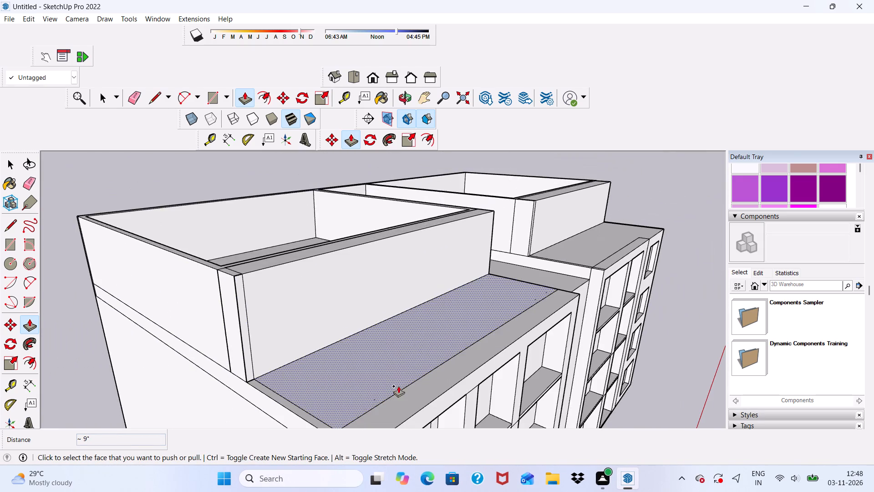
pyautogui.moveTo(401, 385); pyautogui.dragTo(26, 426, button='middle')
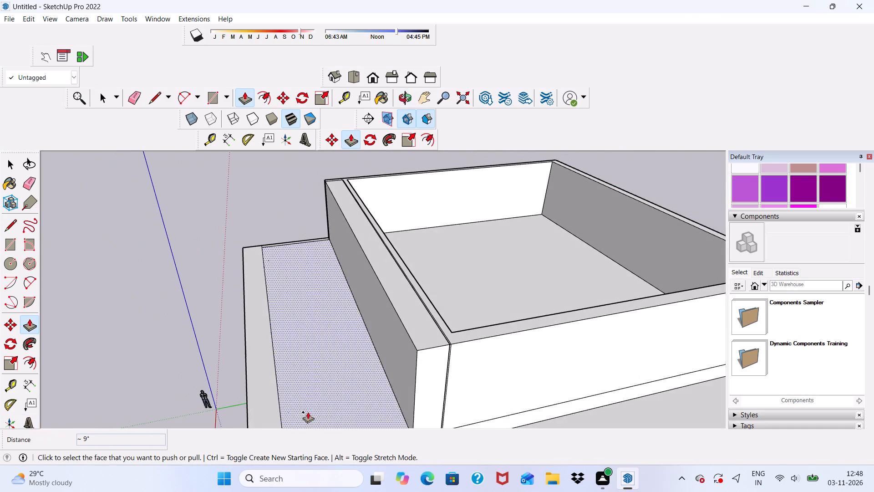
pyautogui.scroll(20, 475, 345)
pyautogui.scroll(5, 475, 345)
pyautogui.scroll(-4, 416, 336)
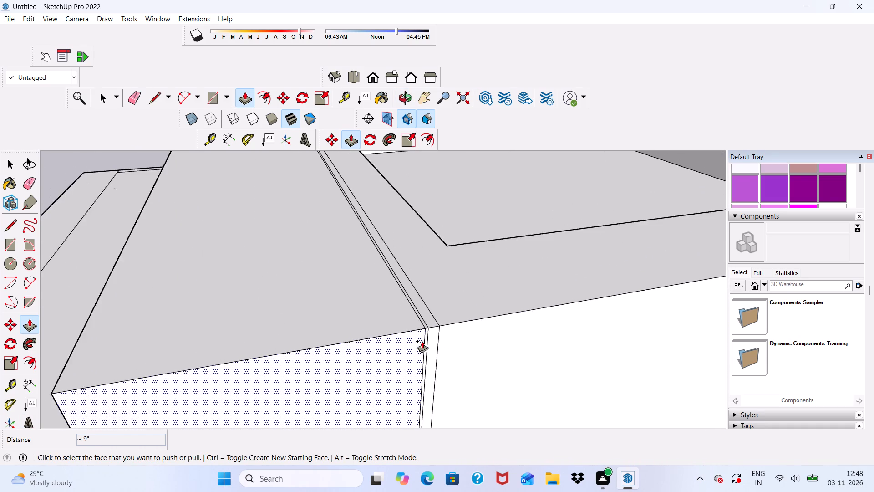
pyautogui.scroll(-11, 401, 356)
pyautogui.moveTo(401, 325); pyautogui.dragTo(515, 362, button='middle')
pyautogui.scroll(5, 447, 336)
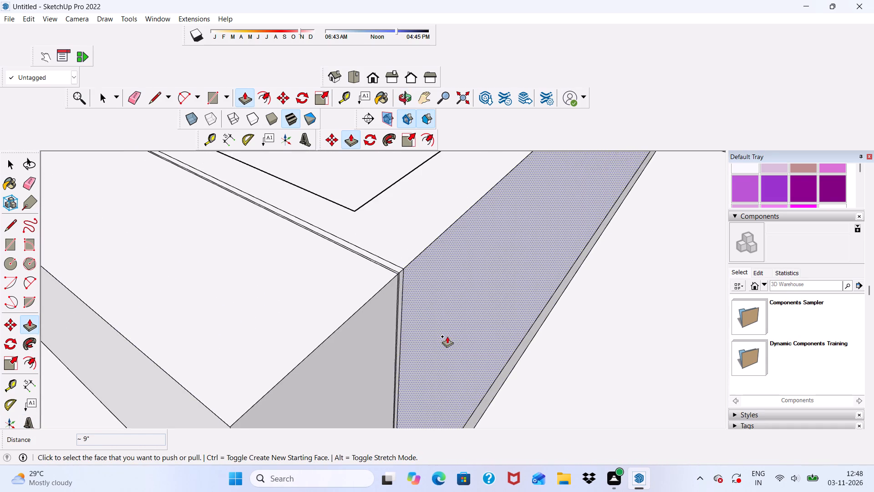
pyautogui.scroll(6, 449, 335)
pyautogui.click(133, 97)
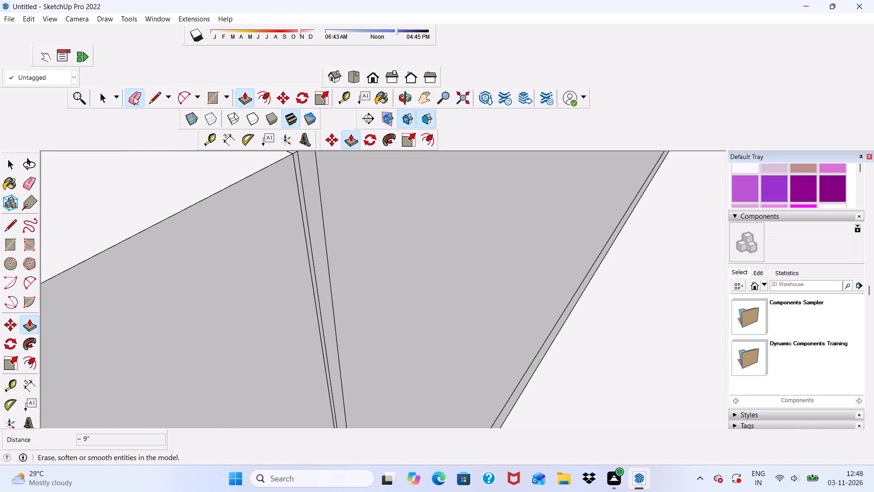
pyautogui.moveTo(262, 296); pyautogui.dragTo(349, 278)
# Erase the parallel seam lines running lengthwise along the top of the first roof block's front wall.
pyautogui.scroll(-5, 346, 273)
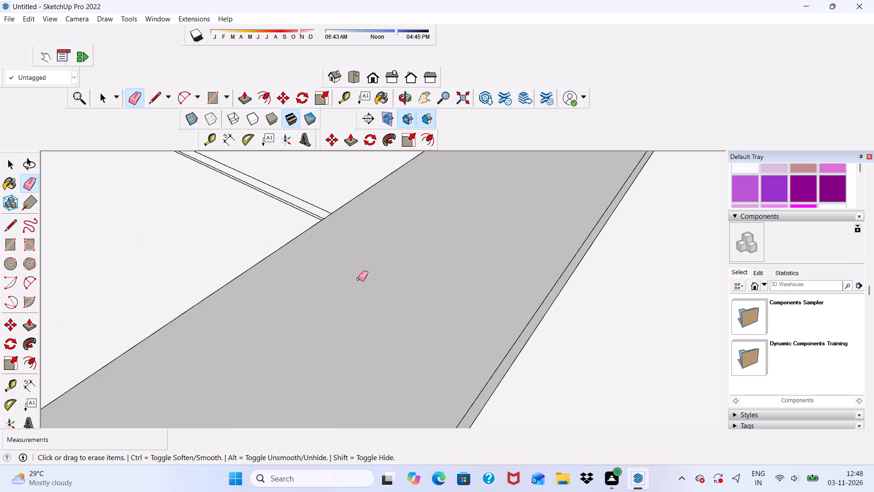
pyautogui.scroll(-6, 358, 279)
pyautogui.scroll(4, 356, 264)
pyautogui.moveTo(331, 241); pyautogui.dragTo(308, 261)
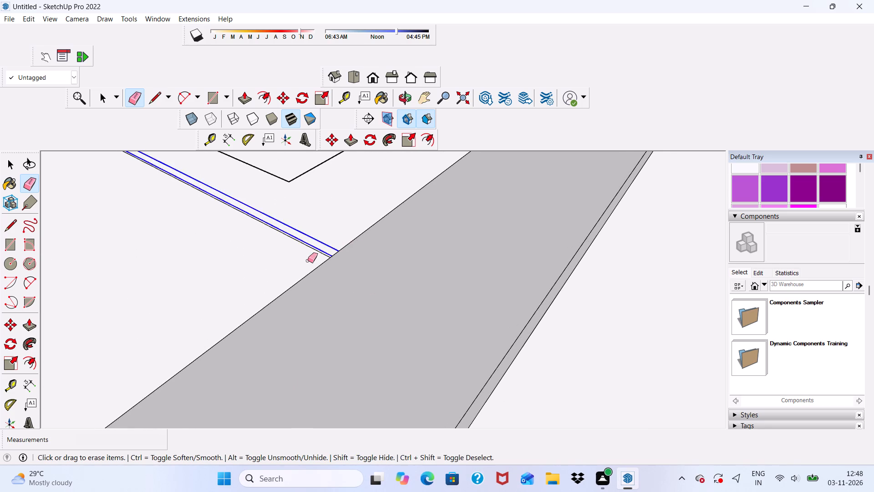
pyautogui.moveTo(308, 261); pyautogui.dragTo(308, 261)
pyautogui.scroll(-19, 300, 292)
# Erase the short leftover seam lines on the wall top at the first roof block's outer front corner.
pyautogui.scroll(1, 164, 292)
pyautogui.scroll(13, 180, 200)
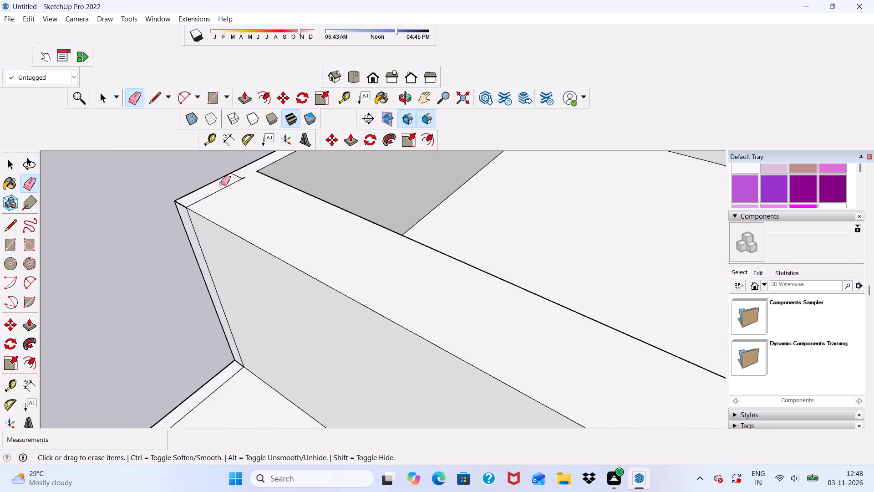
pyautogui.scroll(2, 221, 184)
pyautogui.moveTo(221, 184); pyautogui.dragTo(224, 194)
pyautogui.moveTo(243, 174); pyautogui.dragTo(249, 175)
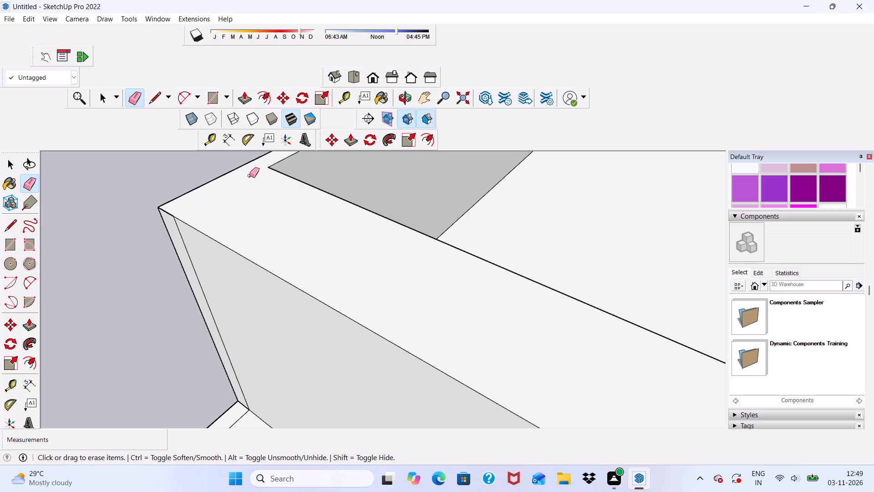
# Erase the vertical seam line beside the outer corner on the first roof block's front wall face.
pyautogui.scroll(-4, 243, 184)
pyautogui.moveTo(241, 220); pyautogui.dragTo(396, 146, button='middle')
pyautogui.scroll(3, 191, 240)
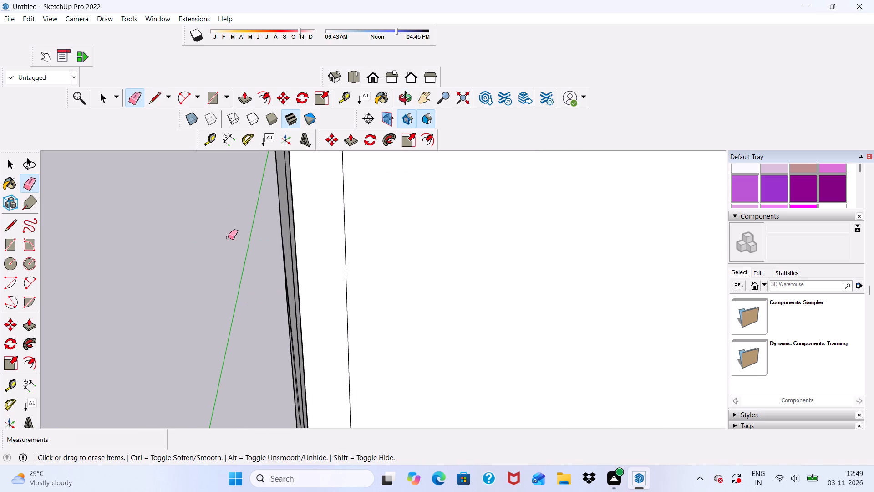
pyautogui.scroll(-3, 228, 237)
pyautogui.scroll(2, 287, 222)
pyautogui.moveTo(280, 226); pyautogui.dragTo(285, 238)
# Erase the tiny leftover edge beside the inner opening's corner on top of the first roof block's front wall.
pyautogui.scroll(-6, 272, 222)
pyautogui.moveTo(293, 259); pyautogui.dragTo(298, 261, button='middle')
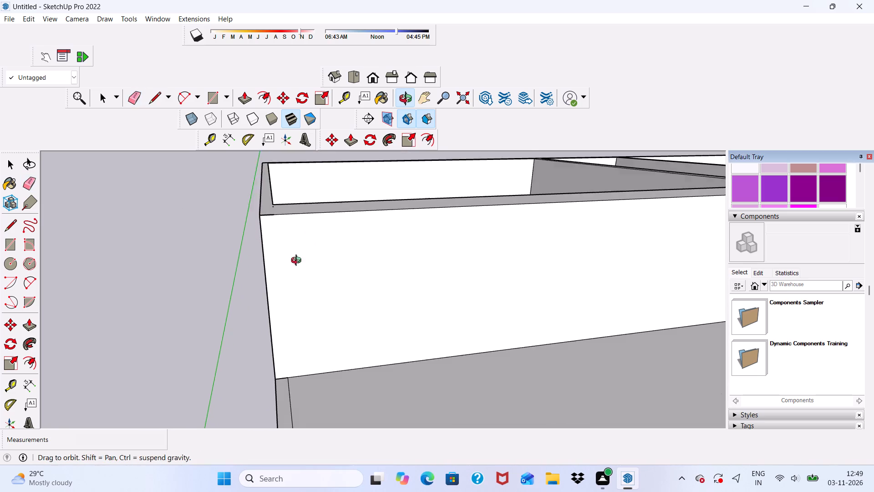
pyautogui.moveTo(298, 261); pyautogui.dragTo(309, 322, button='middle')
pyautogui.scroll(6, 259, 218)
pyautogui.moveTo(264, 210); pyautogui.dragTo(265, 219)
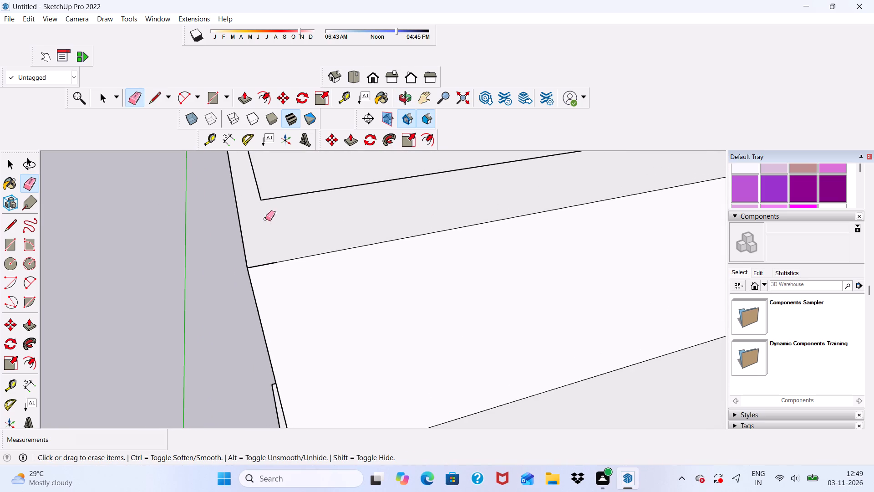
# Erase the seam lines on the second roof block's gap-facing side wall and across its top at the front corner.
pyautogui.scroll(-15, 259, 216)
pyautogui.moveTo(372, 293); pyautogui.dragTo(349, 246, button='middle')
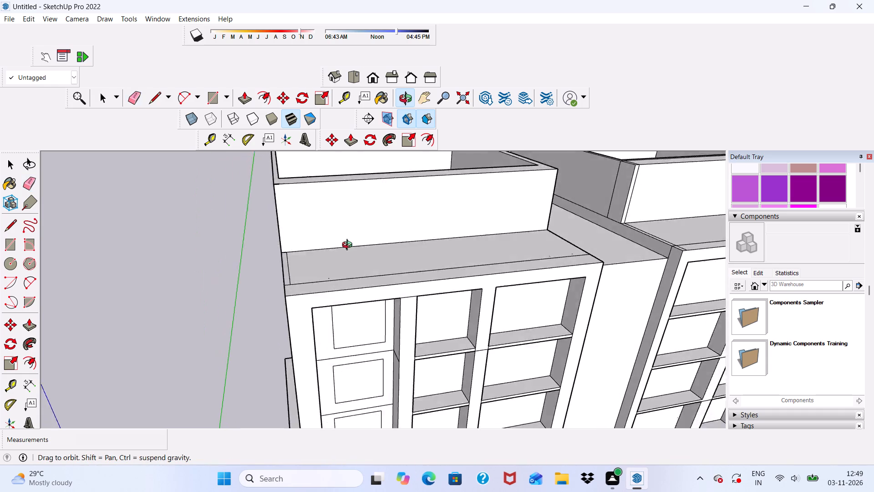
pyautogui.moveTo(349, 246); pyautogui.dragTo(313, 304, button='middle')
pyautogui.scroll(6, 638, 253)
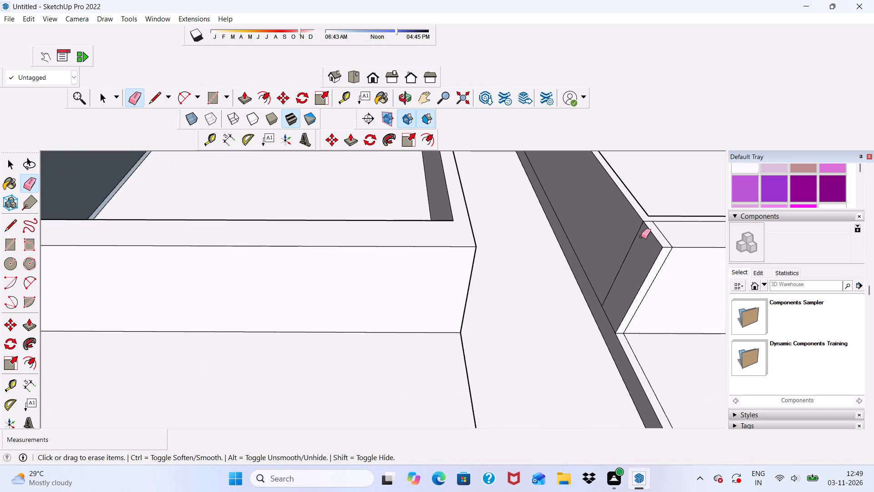
pyautogui.scroll(5, 644, 235)
pyautogui.moveTo(645, 235); pyautogui.dragTo(632, 239)
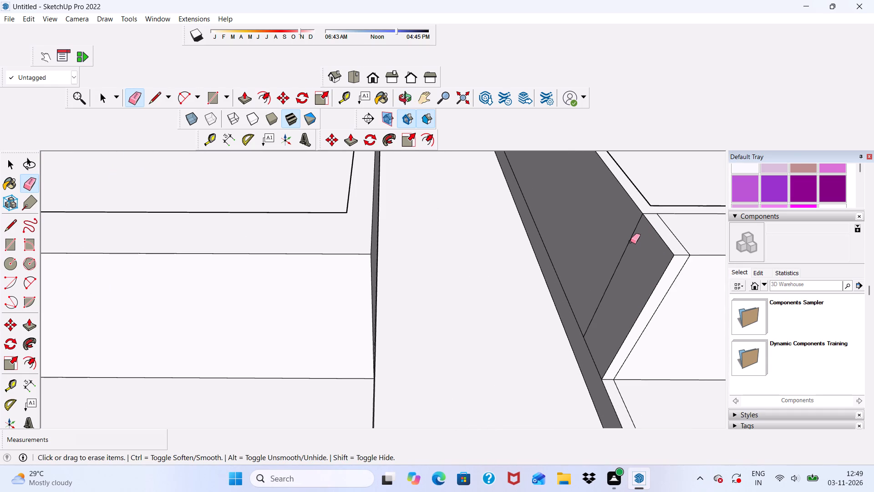
pyautogui.scroll(2, 630, 239)
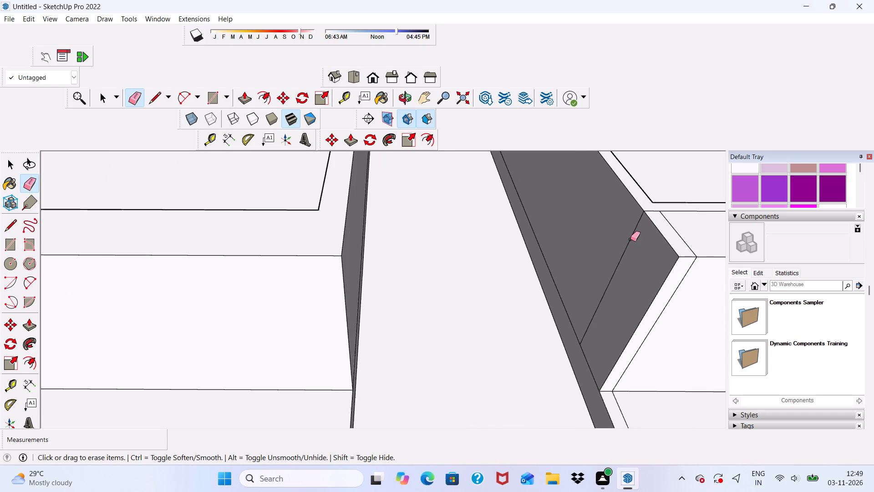
pyautogui.scroll(2, 630, 239)
pyautogui.moveTo(629, 232); pyautogui.dragTo(632, 249)
pyautogui.scroll(2, 657, 197)
pyautogui.moveTo(659, 200); pyautogui.dragTo(660, 215)
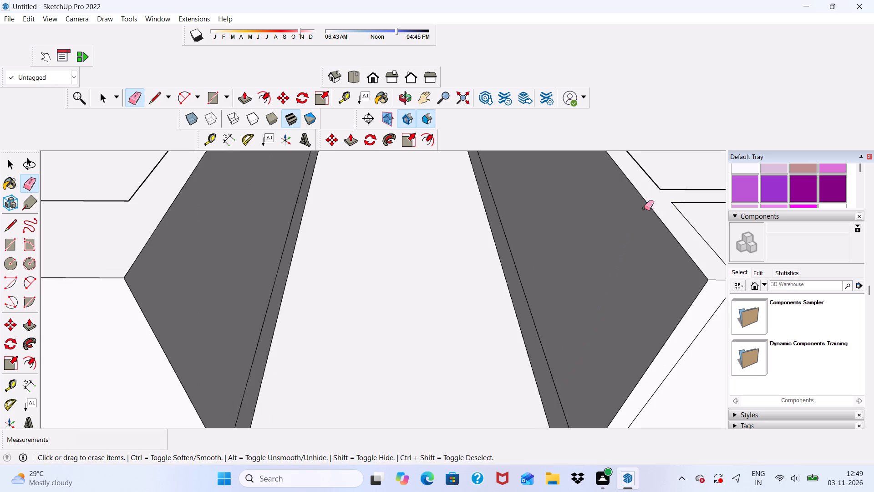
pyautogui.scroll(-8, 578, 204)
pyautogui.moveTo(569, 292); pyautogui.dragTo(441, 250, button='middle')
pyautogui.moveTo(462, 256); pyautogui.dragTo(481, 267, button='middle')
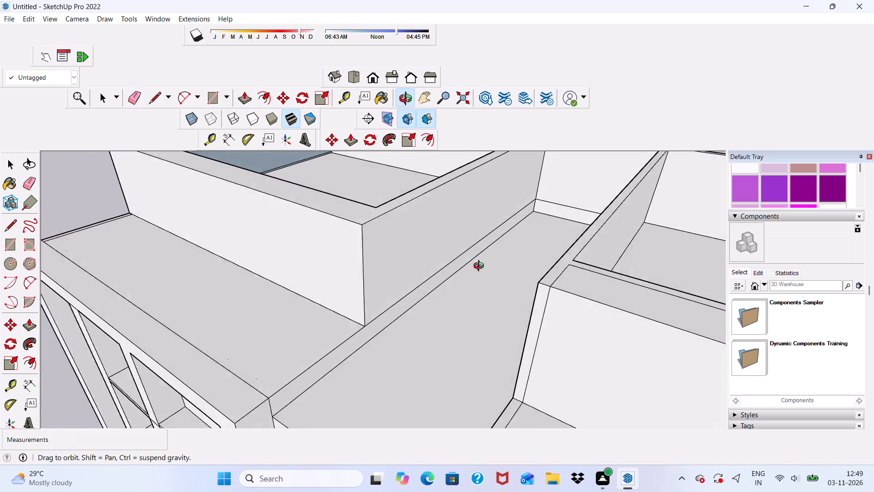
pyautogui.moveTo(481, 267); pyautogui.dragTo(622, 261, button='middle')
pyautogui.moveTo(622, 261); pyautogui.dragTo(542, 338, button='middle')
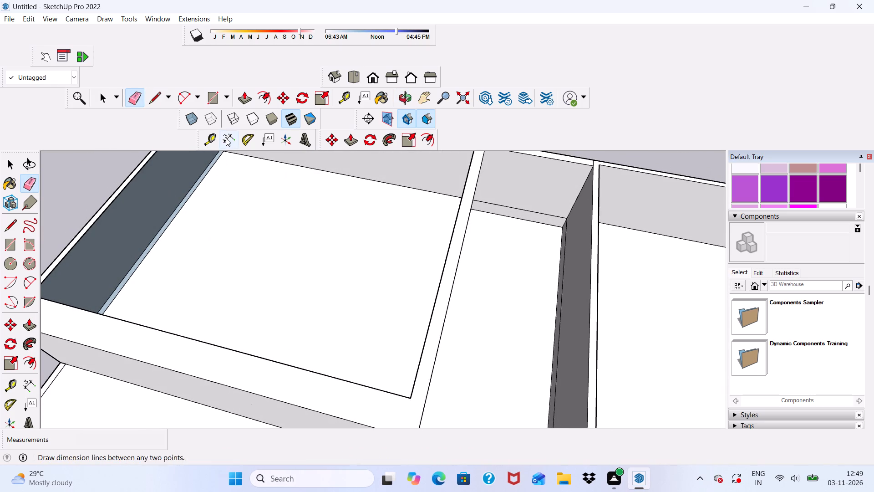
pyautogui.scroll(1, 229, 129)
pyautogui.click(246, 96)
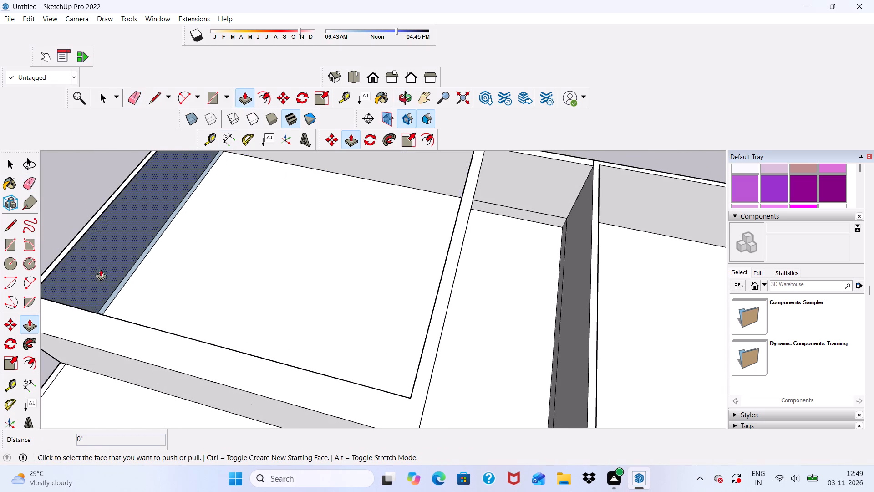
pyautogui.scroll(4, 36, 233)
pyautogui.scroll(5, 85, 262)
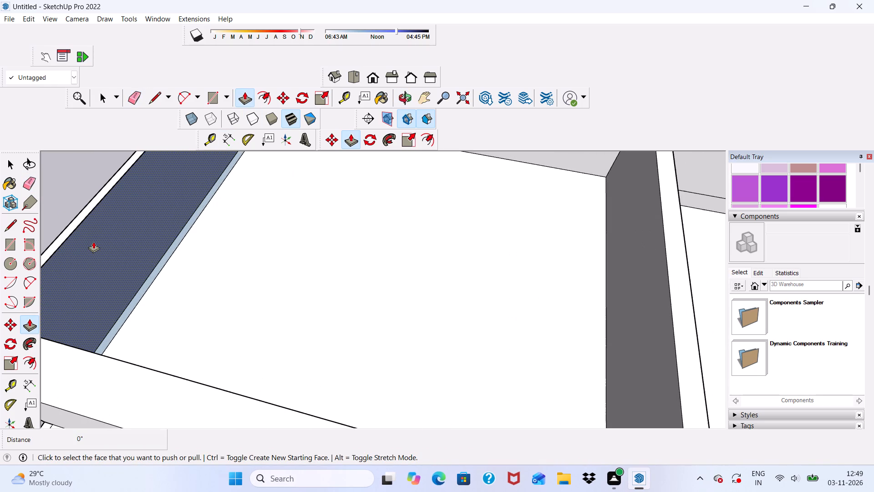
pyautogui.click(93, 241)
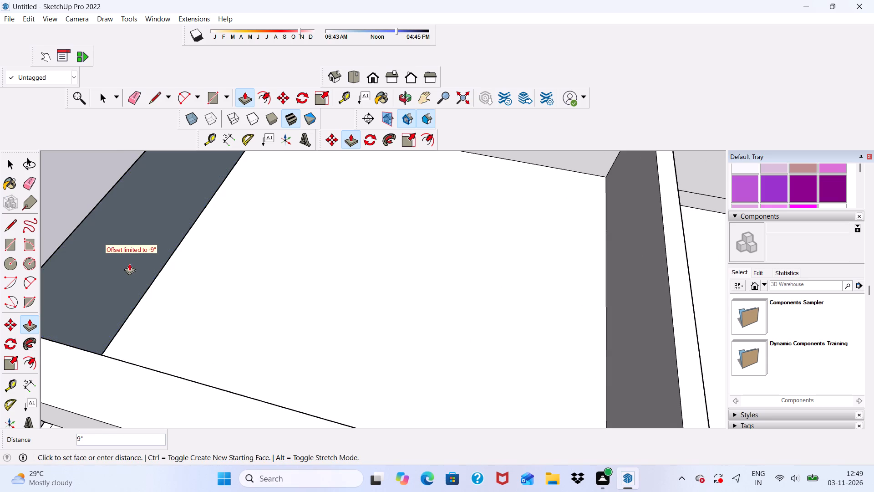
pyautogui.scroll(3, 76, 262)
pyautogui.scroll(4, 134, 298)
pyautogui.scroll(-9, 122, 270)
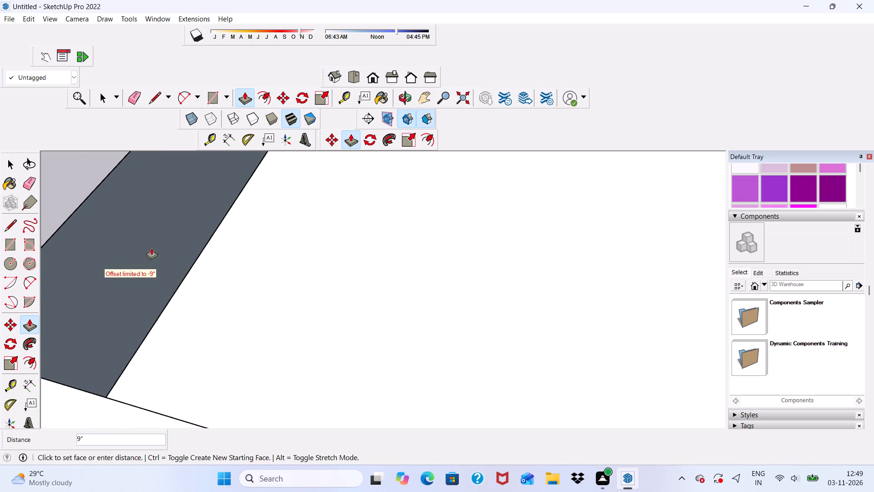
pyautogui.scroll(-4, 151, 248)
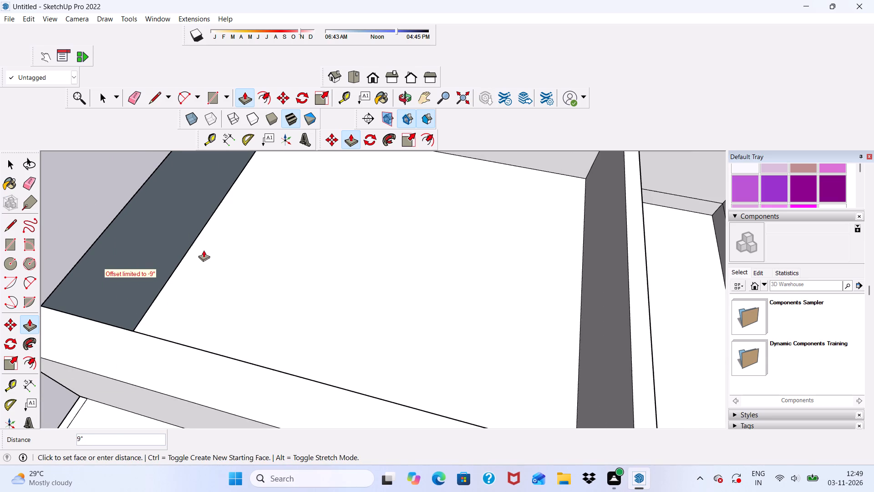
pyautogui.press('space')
# Erase the inner lengthwise edge of the narrow ledge at the base of the front wall inside the first roof block.
pyautogui.scroll(-6, 209, 245)
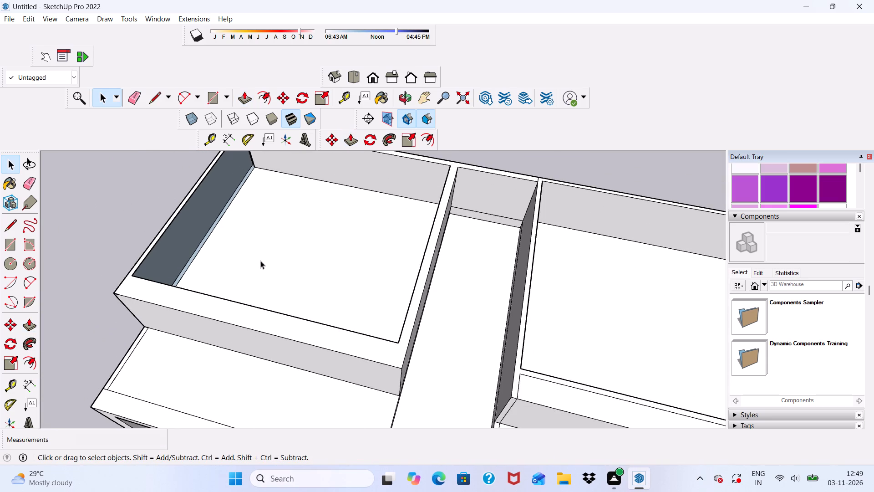
pyautogui.moveTo(264, 261); pyautogui.dragTo(64, 273, button='middle')
pyautogui.scroll(-6, 278, 270)
pyautogui.scroll(6, 285, 190)
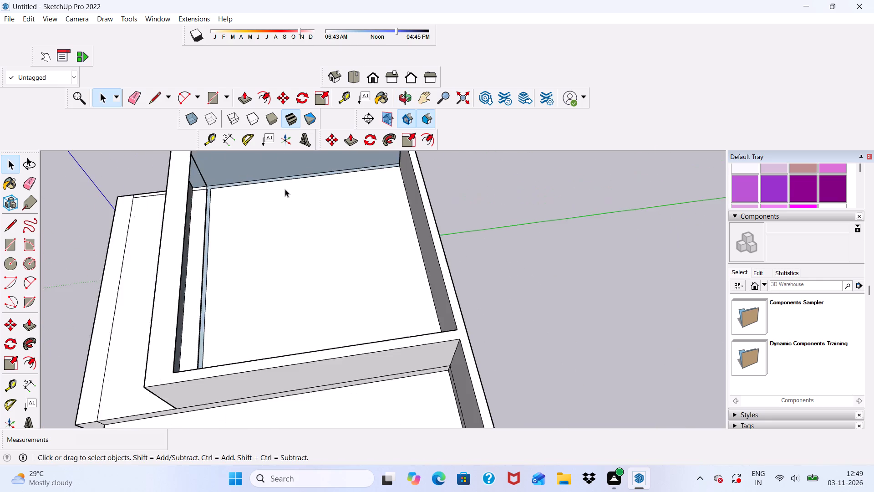
pyautogui.scroll(-3, 285, 189)
pyautogui.moveTo(275, 207); pyautogui.dragTo(143, 149, button='middle')
pyautogui.scroll(5, 277, 203)
pyautogui.scroll(-9, 306, 187)
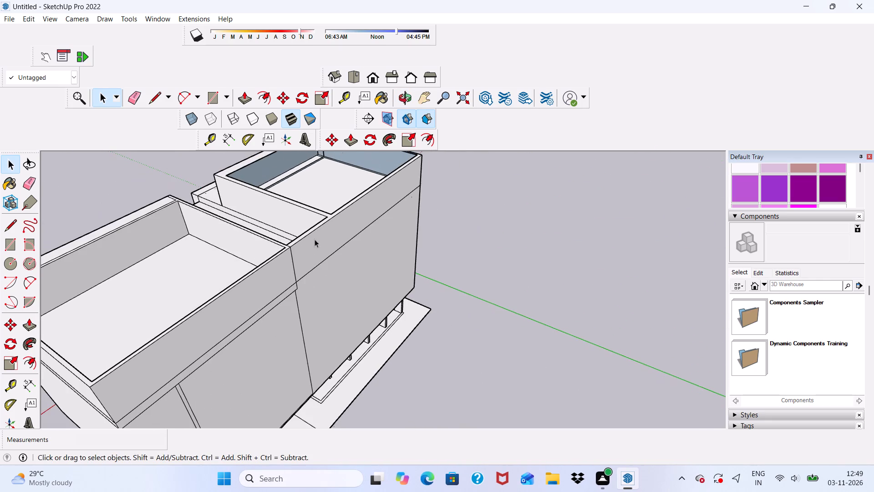
pyautogui.moveTo(295, 222); pyautogui.dragTo(221, 302, button='middle')
pyautogui.scroll(-6, 267, 220)
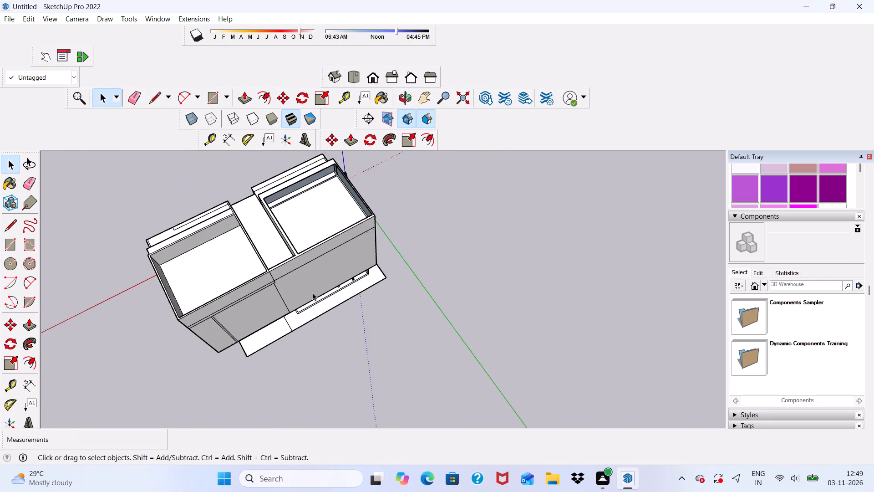
pyautogui.scroll(18, 295, 186)
pyautogui.scroll(-2, 316, 219)
pyautogui.moveTo(330, 240); pyautogui.dragTo(252, 188, button='middle')
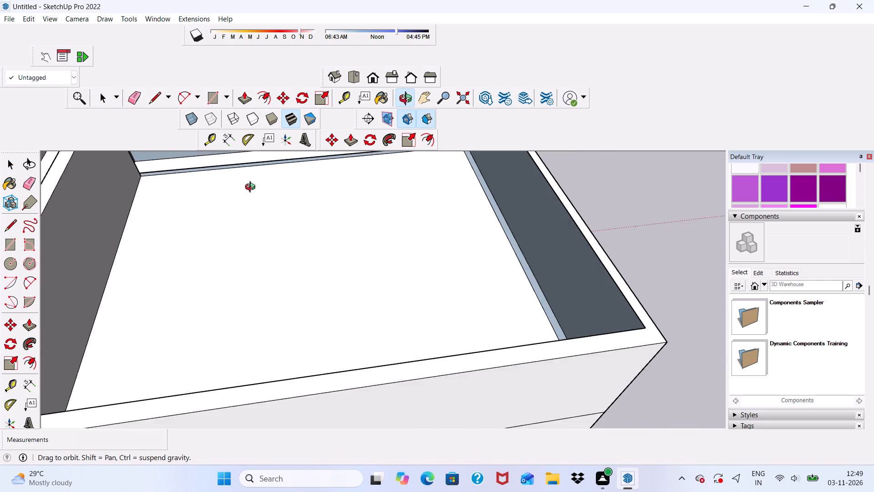
pyautogui.moveTo(252, 188); pyautogui.dragTo(301, 229, button='middle')
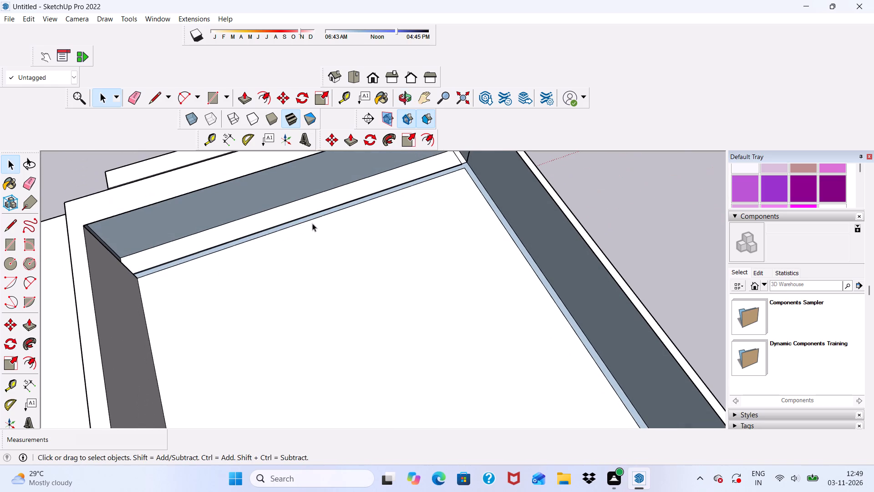
pyautogui.scroll(1, 166, 140)
pyautogui.moveTo(126, 104); pyautogui.dragTo(132, 102)
pyautogui.scroll(1, 176, 178)
pyautogui.doubleClick(205, 256)
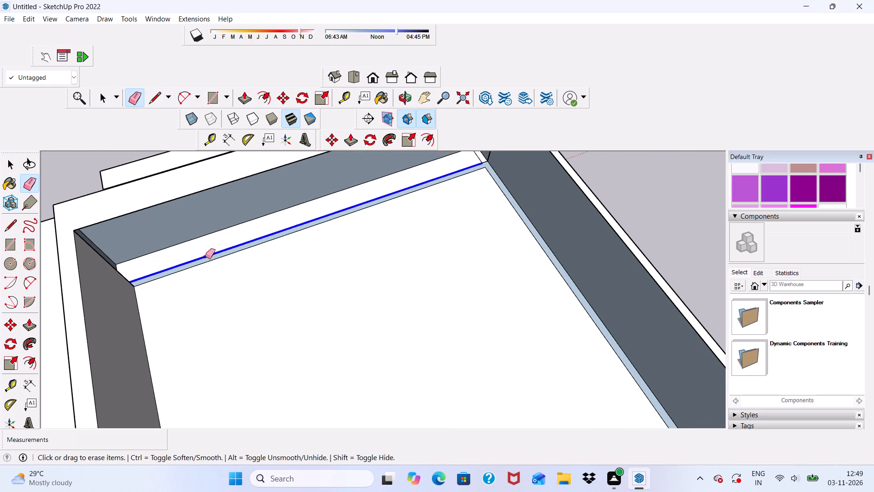
# Push/Pull the inner face of the first roof block's front wall inward about 3' 5 3/4" to the floor's edge.
pyautogui.scroll(-5, 208, 251)
pyautogui.scroll(1, 257, 274)
pyautogui.moveTo(258, 275); pyautogui.dragTo(293, 231, button='middle')
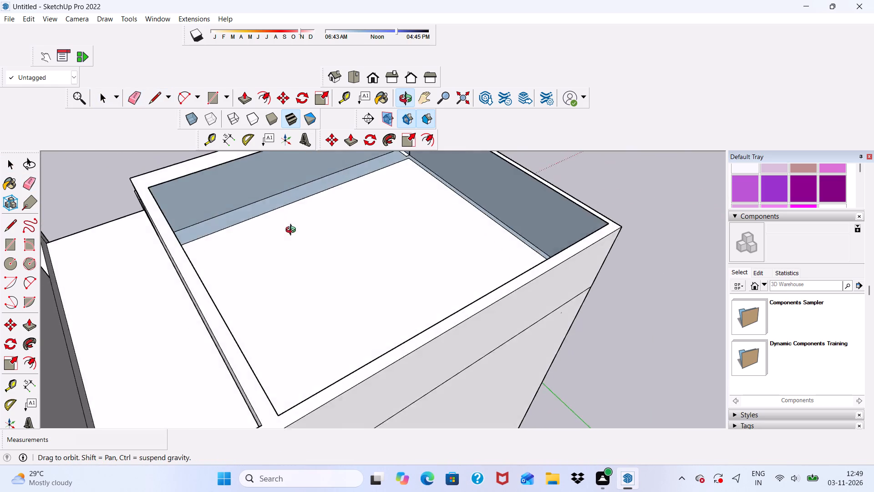
pyautogui.moveTo(293, 231); pyautogui.dragTo(261, 259, button='middle')
pyautogui.moveTo(307, 255); pyautogui.dragTo(325, 266, button='middle')
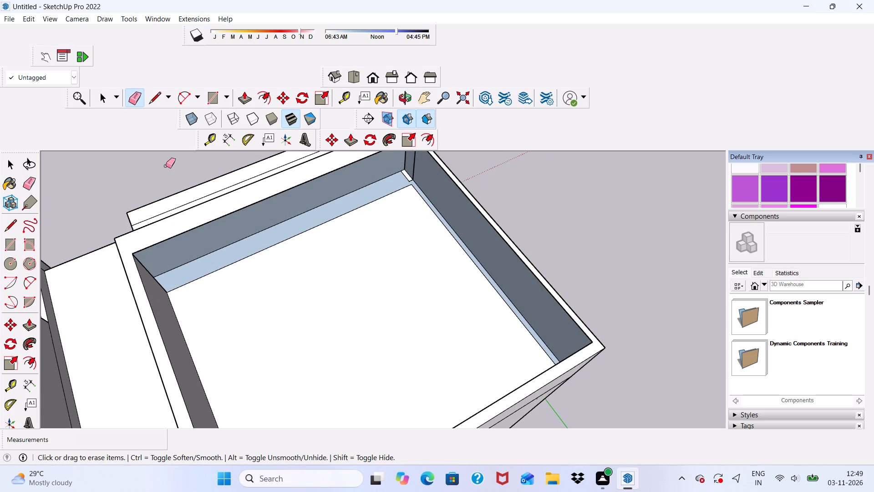
pyautogui.click(241, 93)
pyautogui.scroll(2, 188, 237)
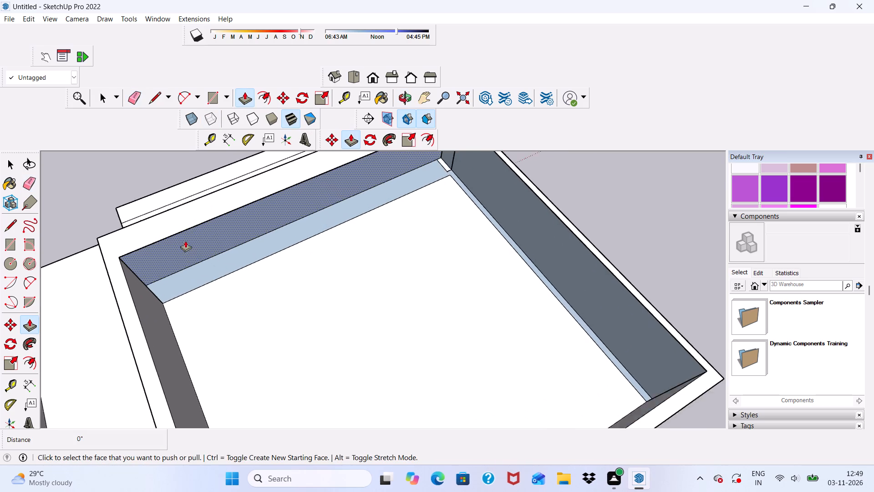
pyautogui.scroll(1, 185, 241)
pyautogui.press('space')
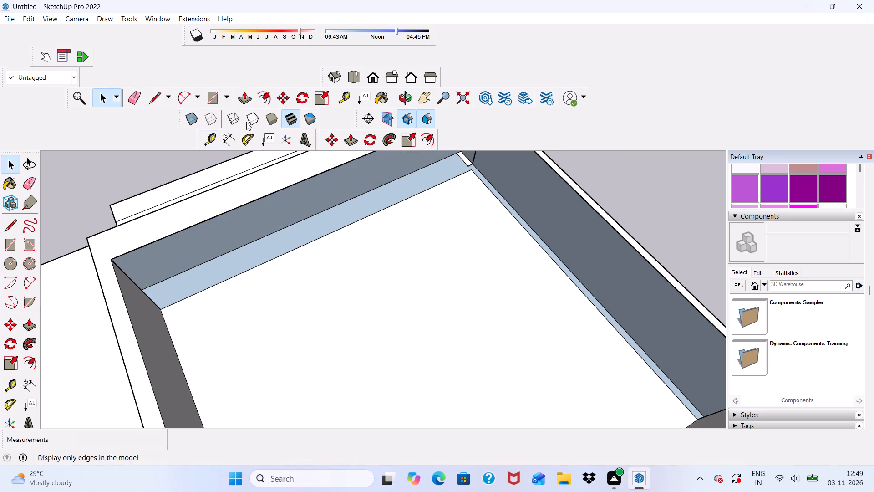
pyautogui.click(246, 89)
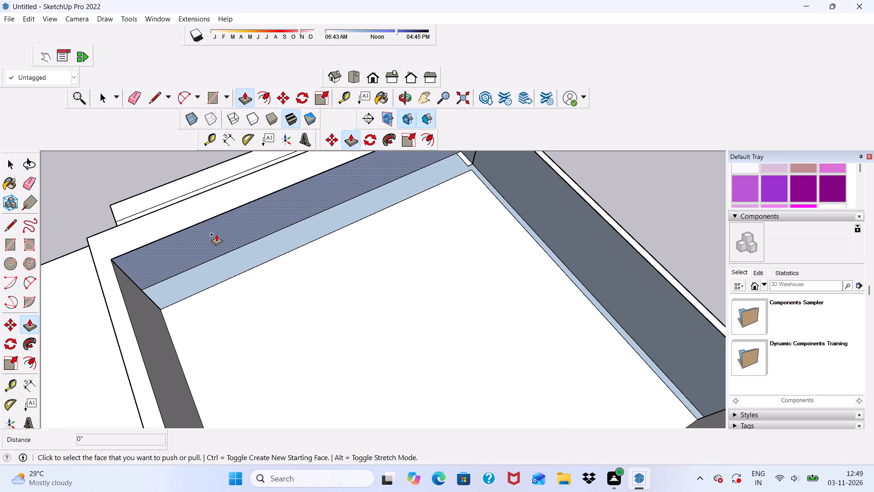
pyautogui.click(216, 231)
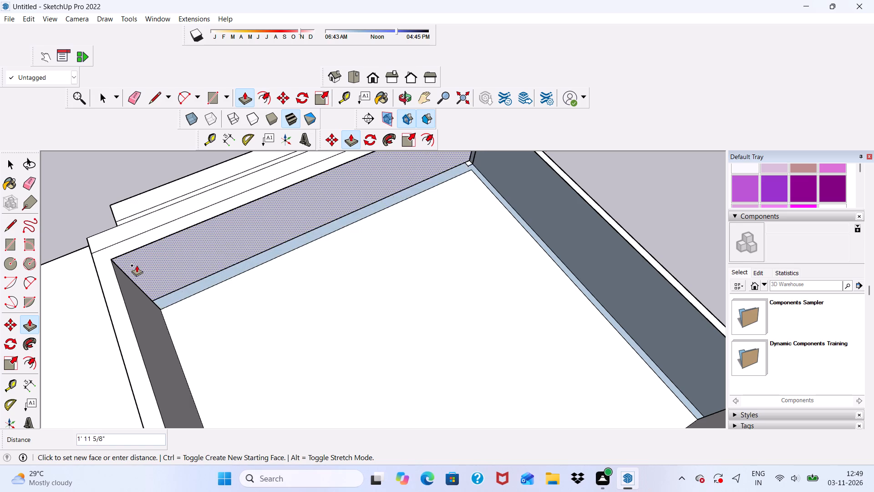
pyautogui.doubleClick(120, 271)
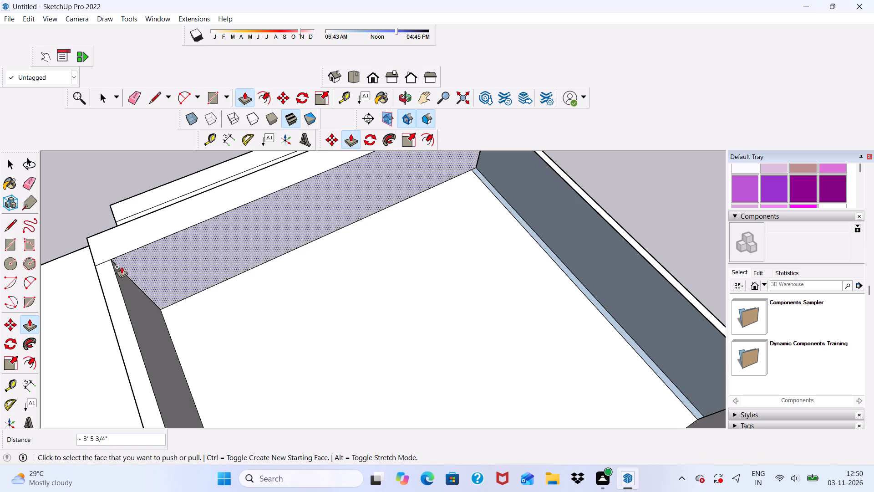
# Push/Pull the inner face of the first roof block's outer side wall inward 9 1/2" to the floor's edge.
pyautogui.scroll(-2, 125, 266)
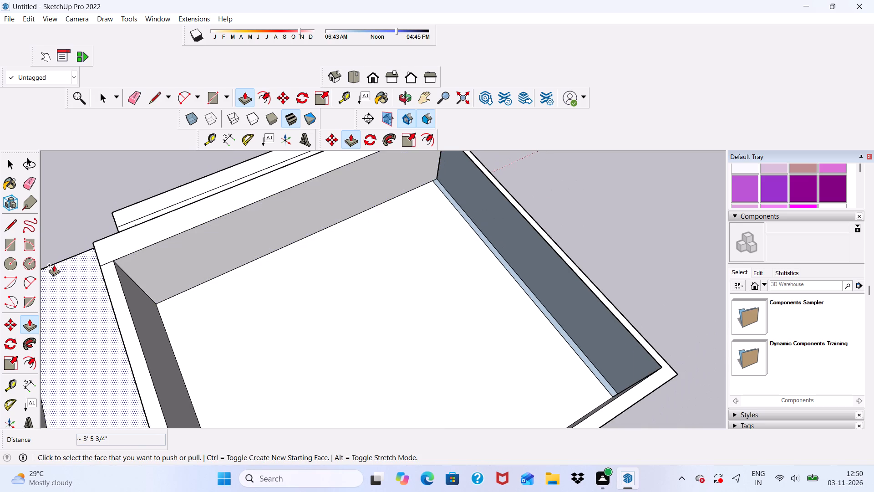
pyautogui.scroll(-5, 61, 281)
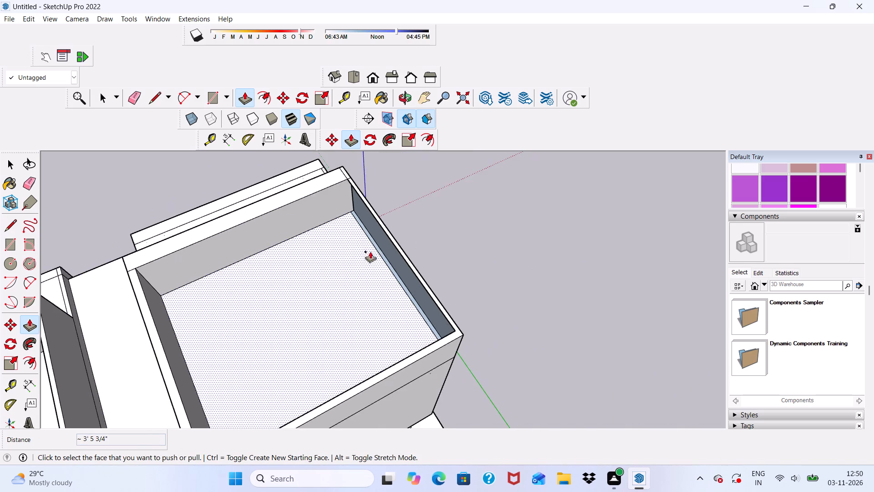
pyautogui.moveTo(367, 242); pyautogui.dragTo(424, 225, button='middle')
pyautogui.scroll(9, 424, 225)
pyautogui.click(393, 235)
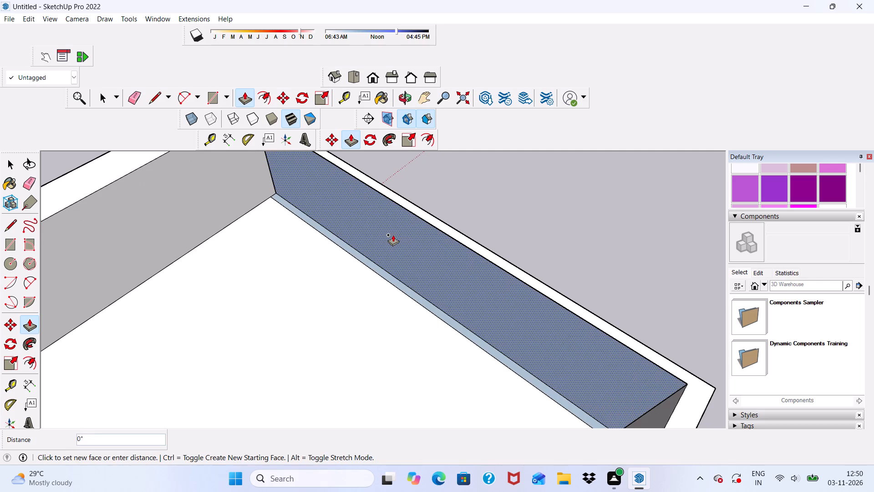
pyautogui.scroll(-5, 272, 190)
pyautogui.scroll(-4, 175, 168)
pyautogui.moveTo(190, 208); pyautogui.dragTo(397, 160, button='middle')
pyautogui.scroll(5, 305, 210)
pyautogui.scroll(8, 355, 246)
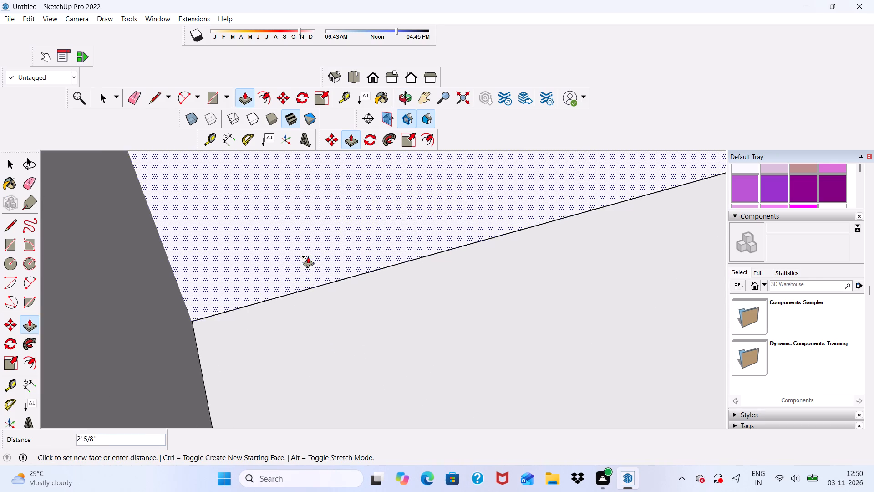
pyautogui.scroll(2, 308, 256)
pyautogui.scroll(-4, 296, 250)
pyautogui.scroll(1, 232, 254)
pyautogui.click(223, 209)
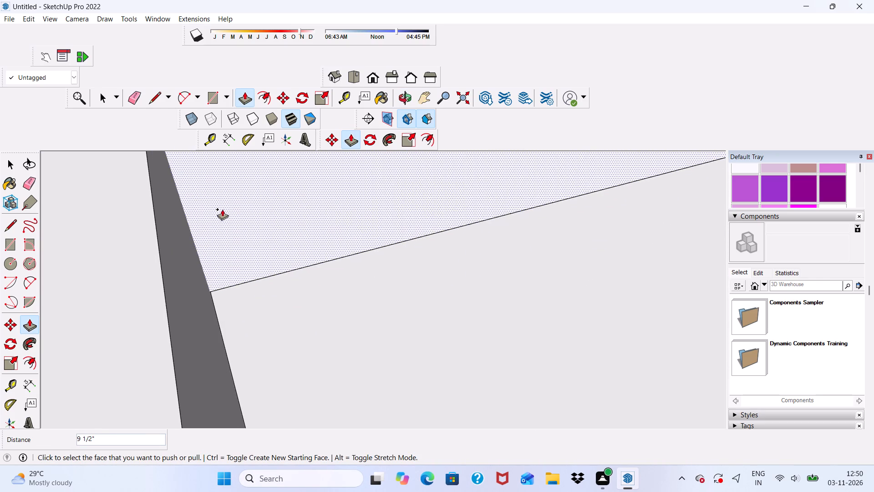
# Erase the short seam lines across the wall tops at the first roof block's front outer corner, undoing the last erase.
pyautogui.scroll(-12, 202, 255)
pyautogui.moveTo(327, 298); pyautogui.dragTo(427, 327, button='middle')
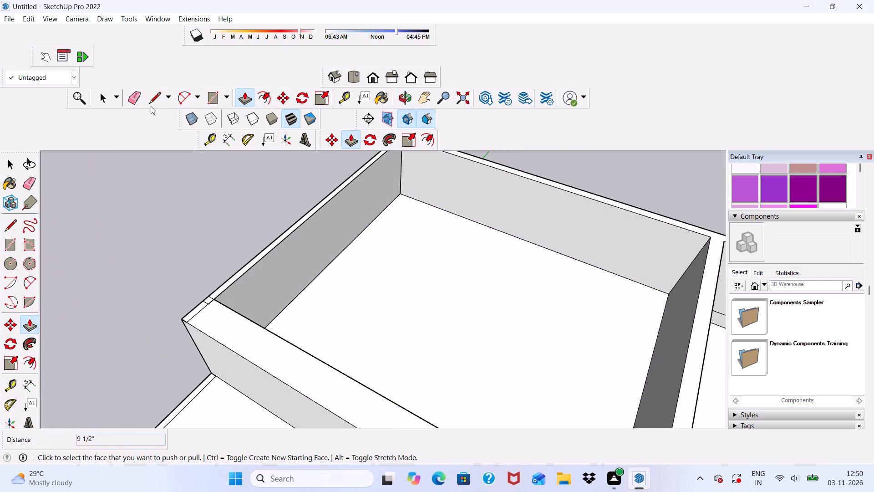
pyautogui.click(132, 89)
pyautogui.scroll(12, 214, 292)
pyautogui.moveTo(211, 292); pyautogui.dragTo(211, 293)
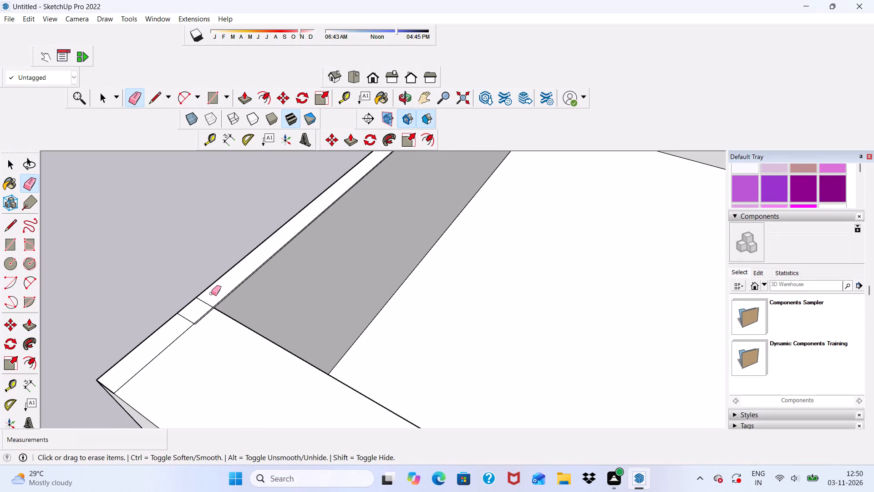
pyautogui.moveTo(211, 293); pyautogui.dragTo(190, 323)
pyautogui.moveTo(196, 305); pyautogui.dragTo(199, 330)
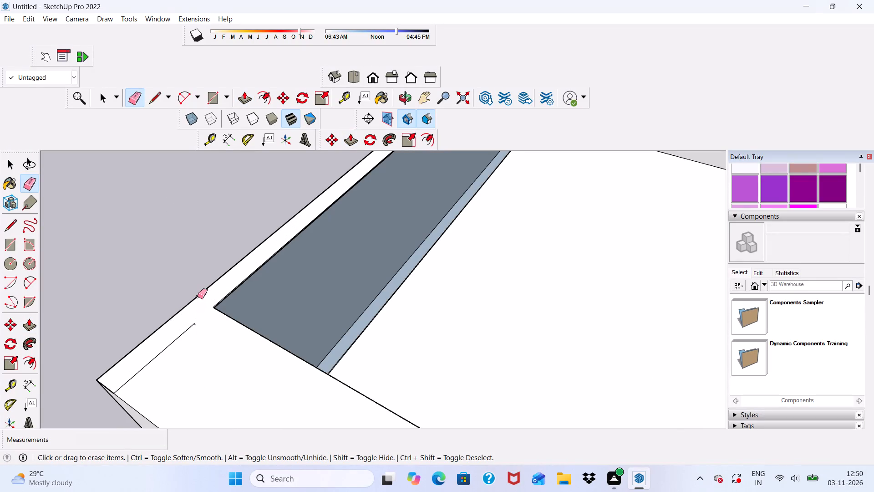
pyautogui.hotkey('ctrl', 'z')
# Examine the first roof block's front outer corner and the inside of its front wall from several sides.
pyautogui.moveTo(231, 331); pyautogui.dragTo(166, 313, button='middle')
pyautogui.scroll(5, 249, 276)
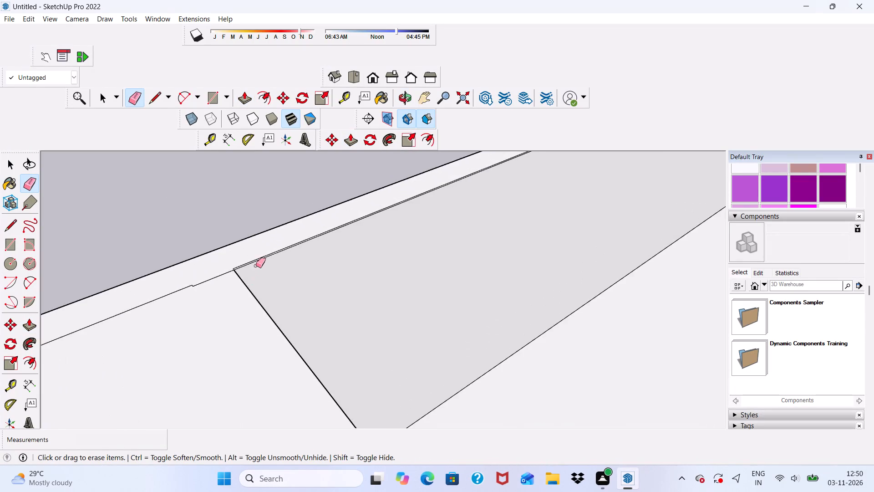
pyautogui.scroll(18, 256, 266)
pyautogui.moveTo(223, 280); pyautogui.dragTo(195, 147, button='middle')
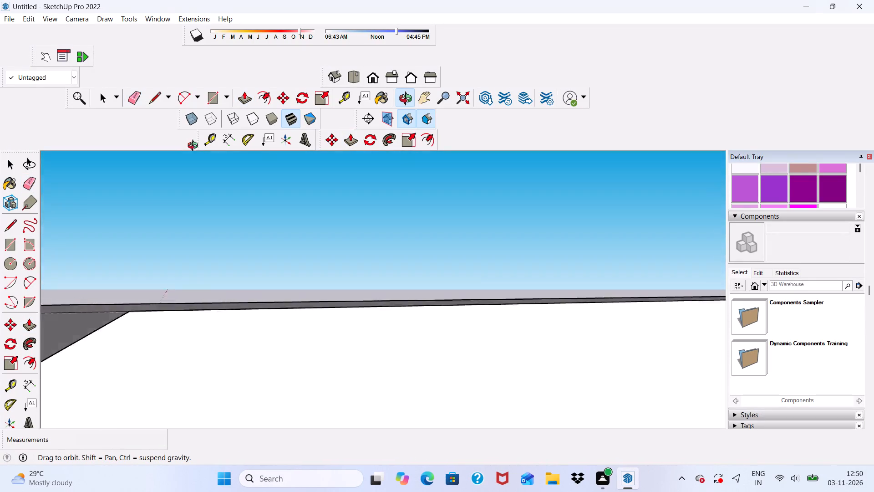
pyautogui.moveTo(195, 147); pyautogui.dragTo(0, 198, button='middle')
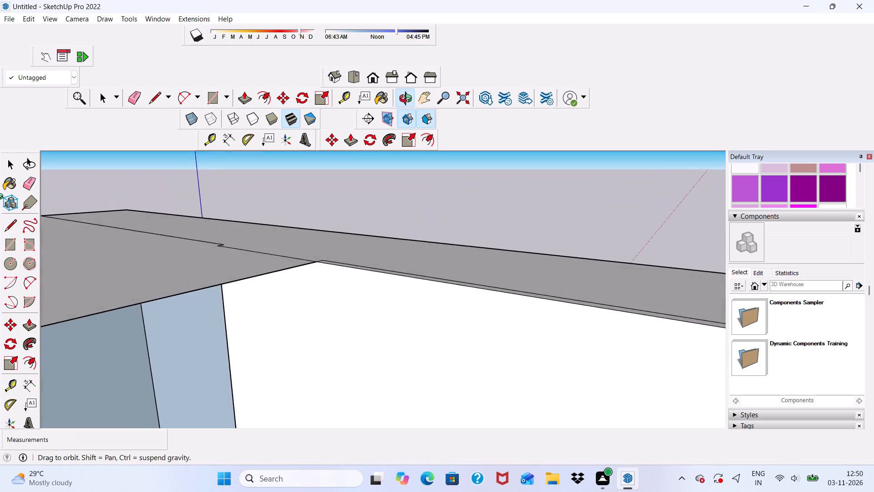
pyautogui.moveTo(0, 198); pyautogui.dragTo(138, 210, button='middle')
pyautogui.scroll(1, 191, 225)
pyautogui.scroll(-5, 231, 245)
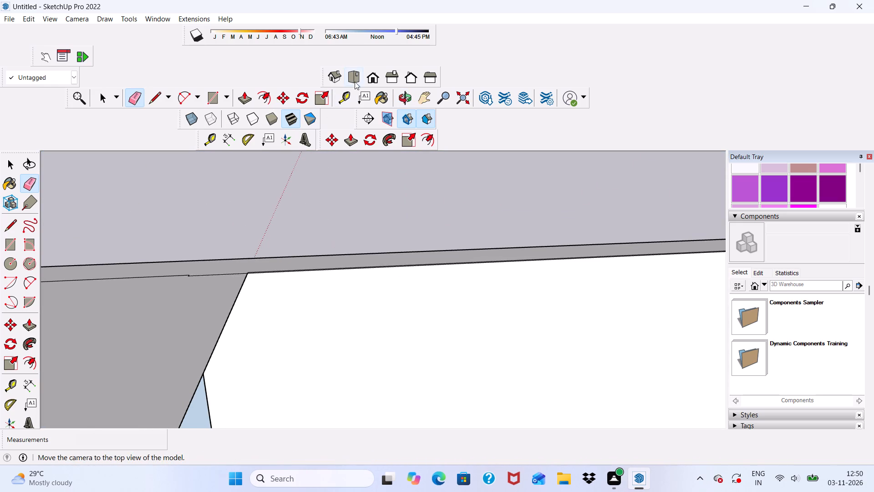
pyautogui.click(363, 78)
pyautogui.scroll(-20, 376, 130)
pyautogui.scroll(-1, 376, 130)
pyautogui.moveTo(449, 277); pyautogui.dragTo(443, 124, button='middle')
pyautogui.scroll(3, 352, 190)
pyautogui.scroll(-5, 349, 208)
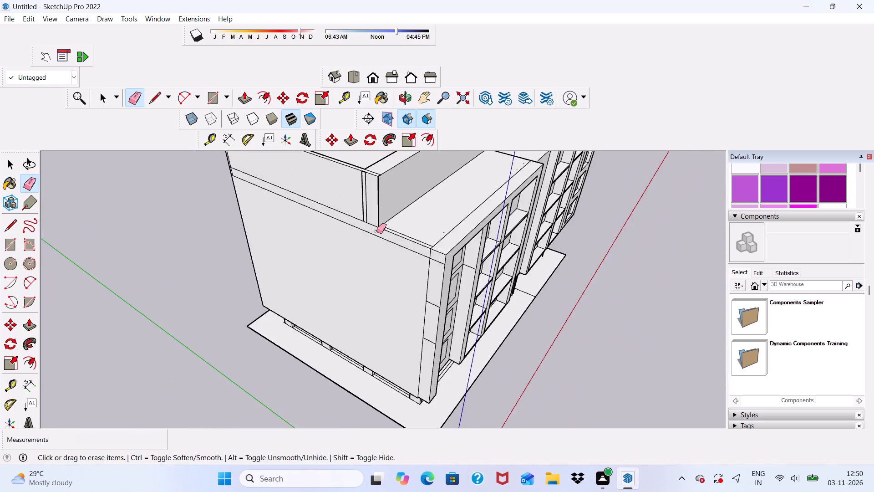
pyautogui.scroll(-4, 376, 231)
pyautogui.moveTo(265, 292); pyautogui.dragTo(615, 343, button='middle')
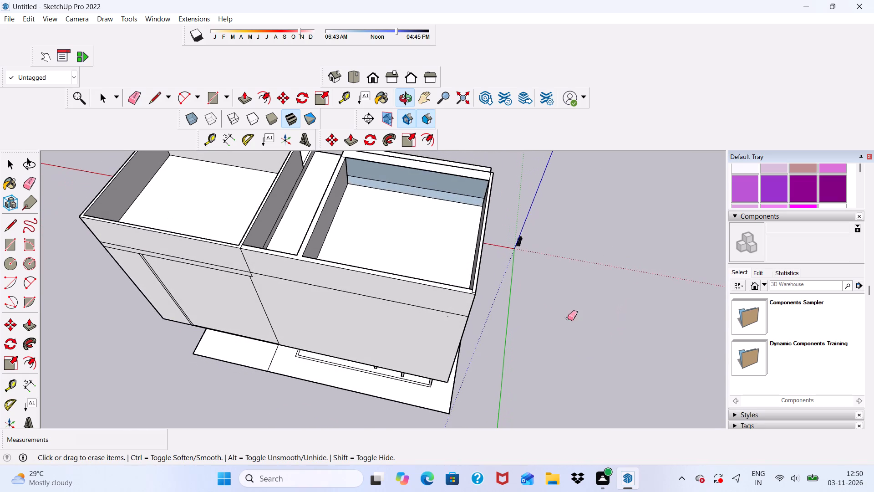
pyautogui.scroll(1, 349, 223)
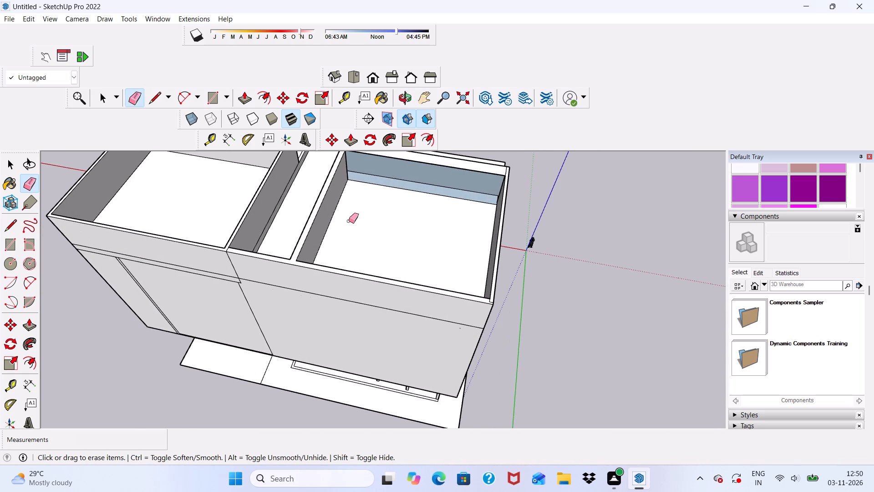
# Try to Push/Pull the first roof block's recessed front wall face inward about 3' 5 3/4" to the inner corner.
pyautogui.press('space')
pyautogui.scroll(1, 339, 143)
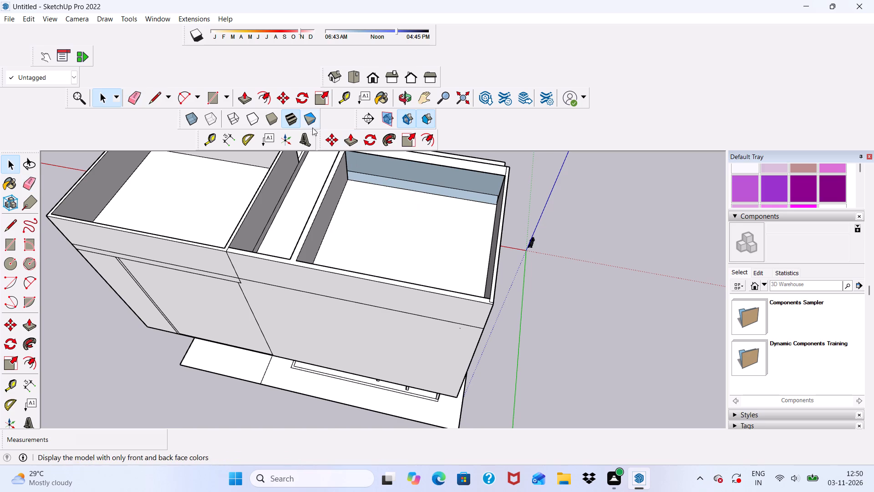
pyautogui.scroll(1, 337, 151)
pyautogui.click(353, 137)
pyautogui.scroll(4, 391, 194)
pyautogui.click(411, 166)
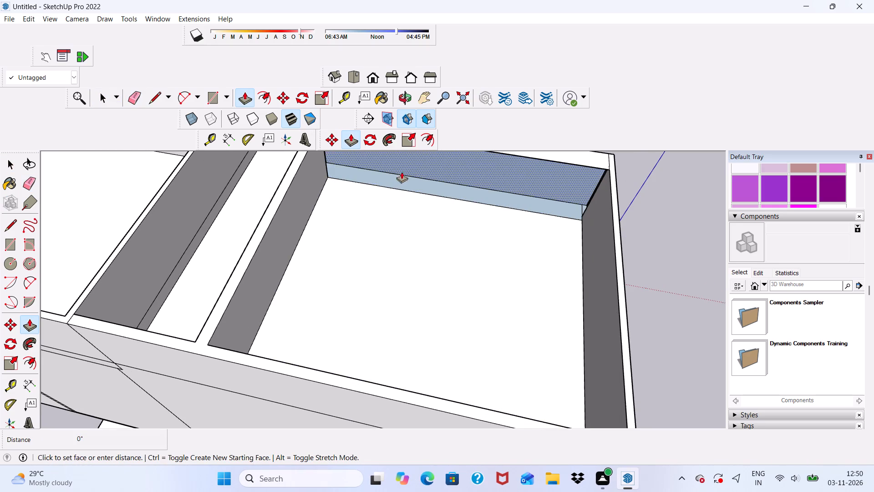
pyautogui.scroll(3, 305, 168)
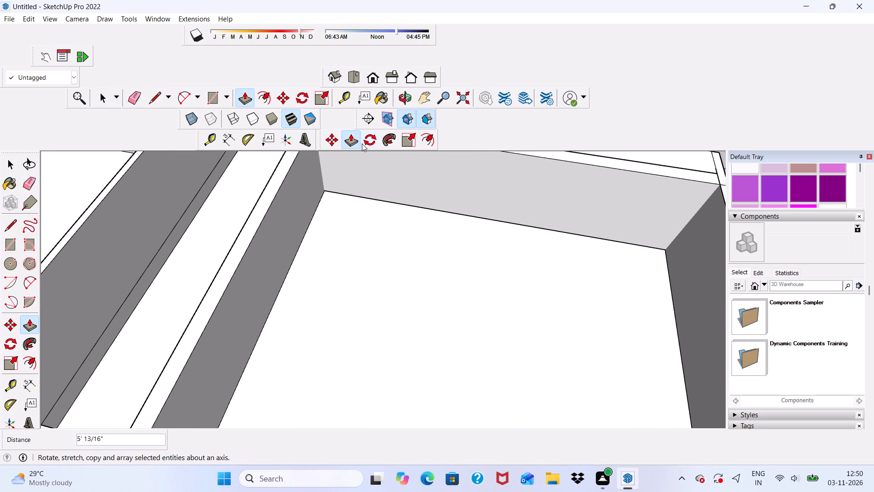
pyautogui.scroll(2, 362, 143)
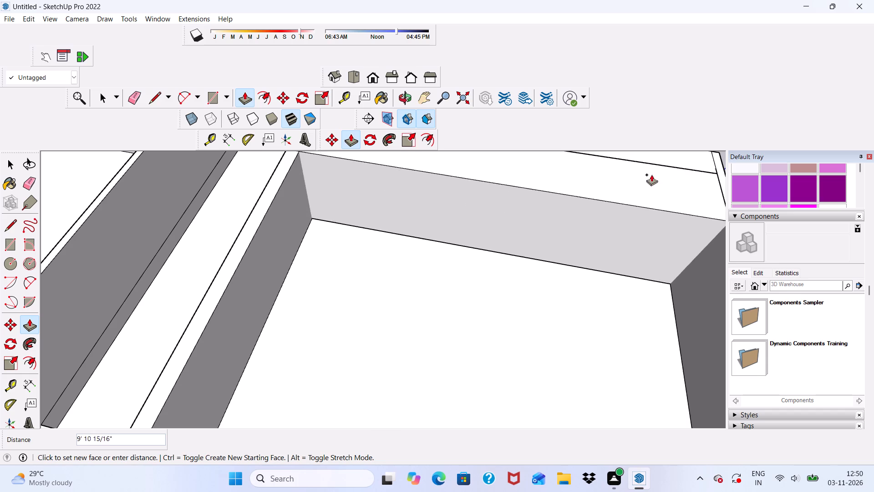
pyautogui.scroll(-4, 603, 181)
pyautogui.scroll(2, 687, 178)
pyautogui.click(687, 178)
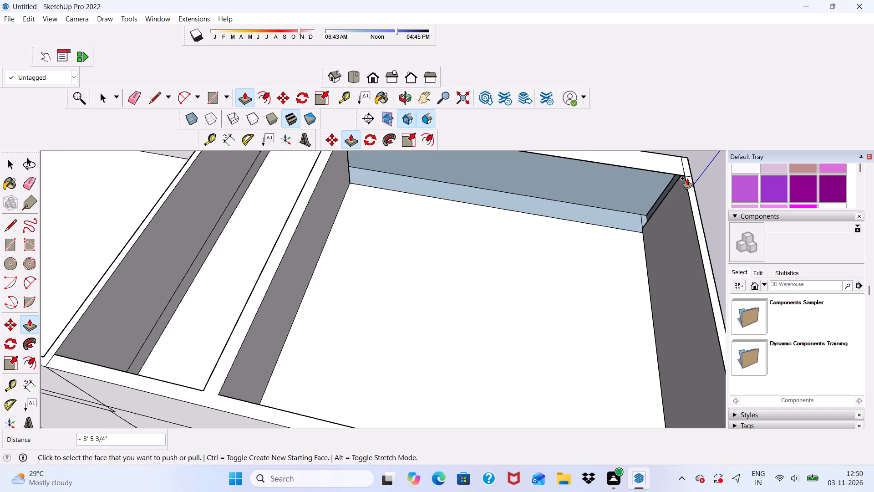
# Push/Pull the narrow end face inside the first roof block's open front wall about 42' 2 9/16" across to the gap-side corner.
pyautogui.scroll(-1, 658, 204)
pyautogui.moveTo(655, 206); pyautogui.dragTo(708, 204, button='middle')
pyautogui.scroll(-5, 534, 210)
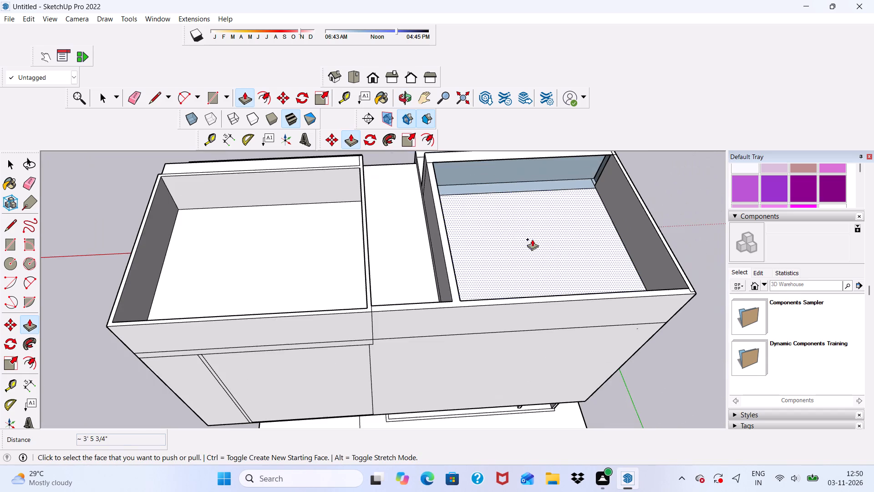
pyautogui.moveTo(518, 173); pyautogui.dragTo(549, 234, button='middle')
pyautogui.scroll(-6, 541, 207)
pyautogui.moveTo(504, 211); pyautogui.dragTo(521, 128, button='middle')
pyautogui.scroll(2, 521, 128)
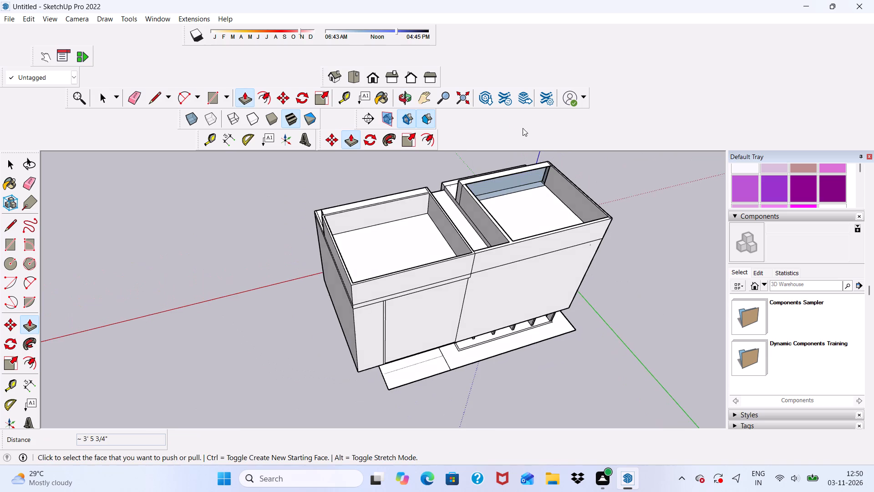
pyautogui.scroll(20, 523, 128)
pyautogui.scroll(8, 523, 128)
pyautogui.click(544, 201)
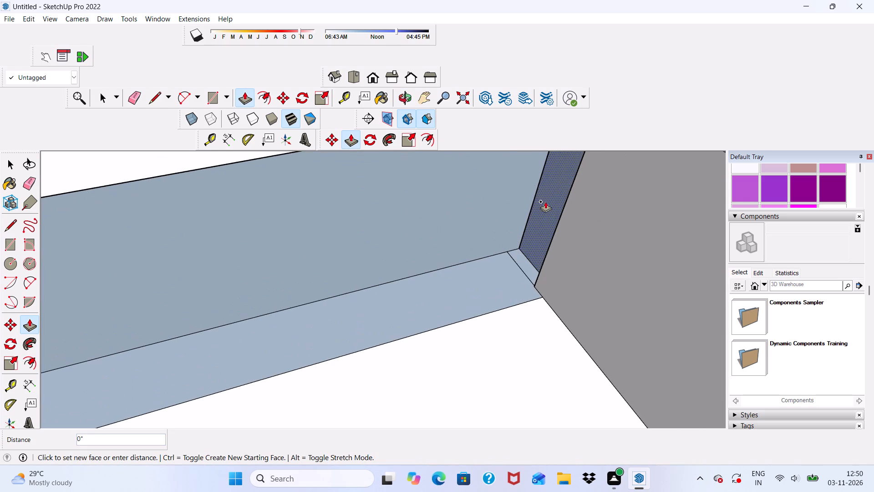
pyautogui.scroll(-11, 501, 222)
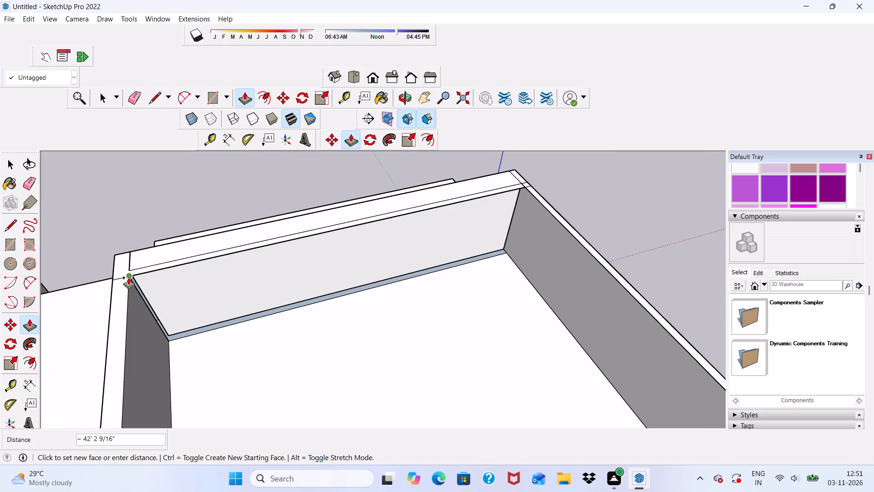
pyautogui.scroll(5, 131, 276)
pyautogui.click(131, 276)
# Push/Pull the narrow upright face at the front wall's gap-side end about 3' 5 3/4" to the base corner.
pyautogui.scroll(10, 176, 319)
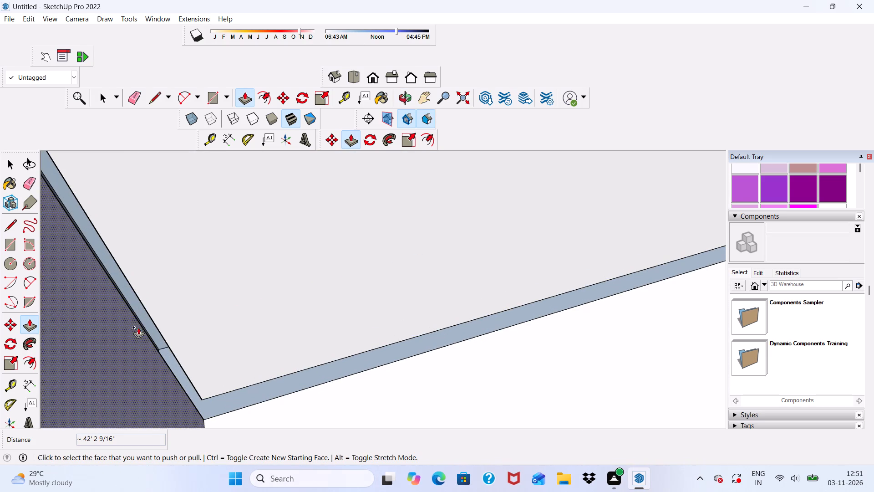
pyautogui.click(136, 296)
pyautogui.click(185, 392)
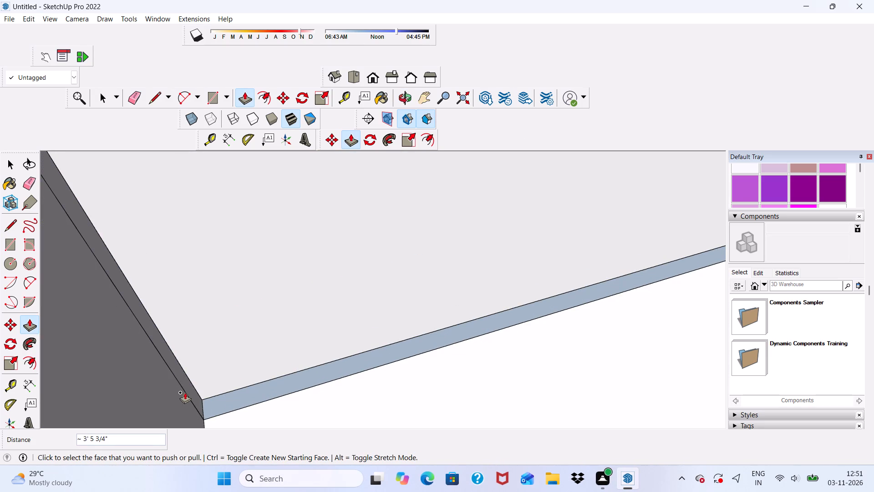
# Push/Pull the narrow strip along the base of the first roof block's front wall up 10' to the wall top.
pyautogui.scroll(2, 230, 412)
pyautogui.click(229, 402)
pyautogui.scroll(-9, 228, 372)
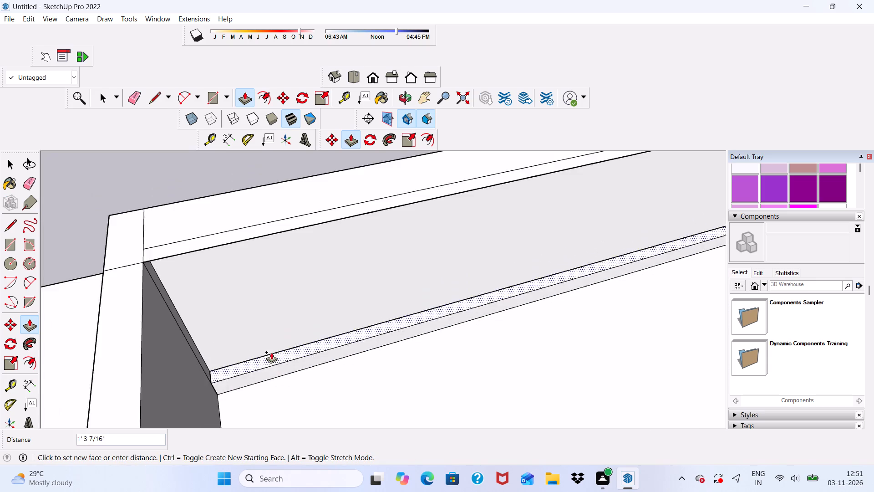
pyautogui.scroll(-3, 271, 352)
pyautogui.scroll(5, 215, 260)
pyautogui.click(171, 332)
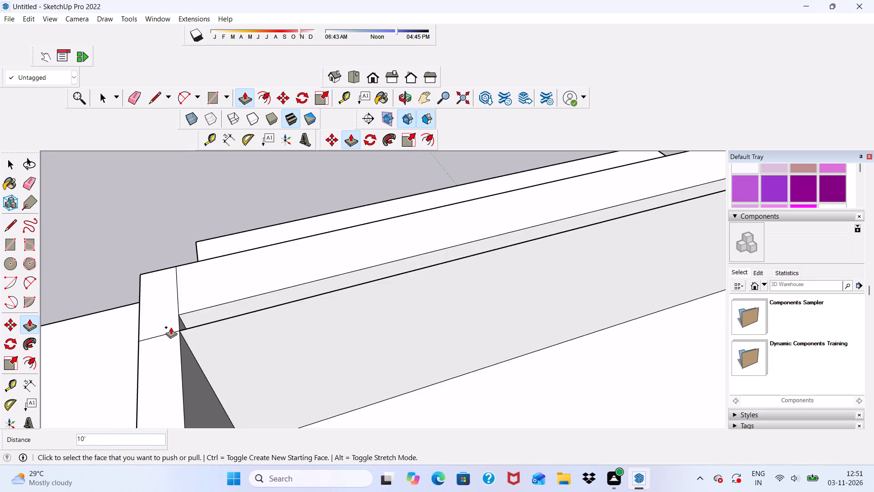
# Push/Pull the front wall's long face about 9 5/16" to the gap-side corner, filling the slot along the wall top.
pyautogui.scroll(-5, 167, 316)
pyautogui.scroll(11, 207, 323)
pyautogui.click(222, 316)
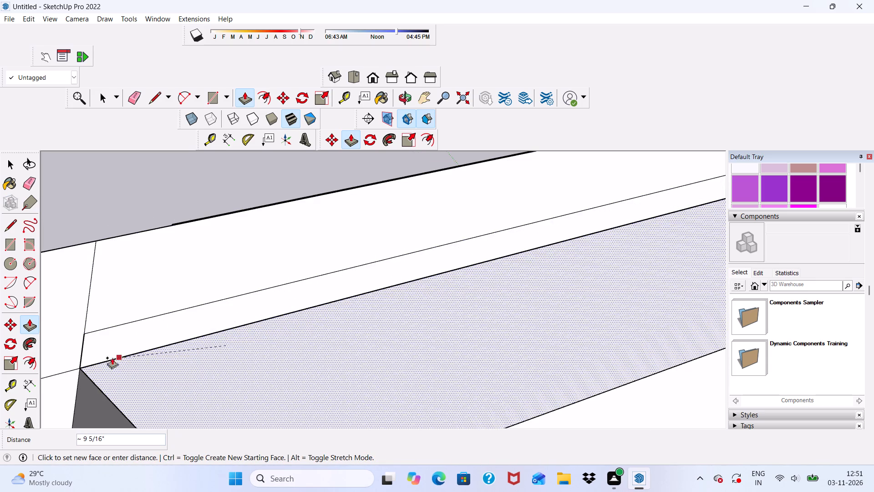
pyautogui.click(79, 371)
pyautogui.scroll(-6, 179, 263)
pyautogui.scroll(-5, 231, 261)
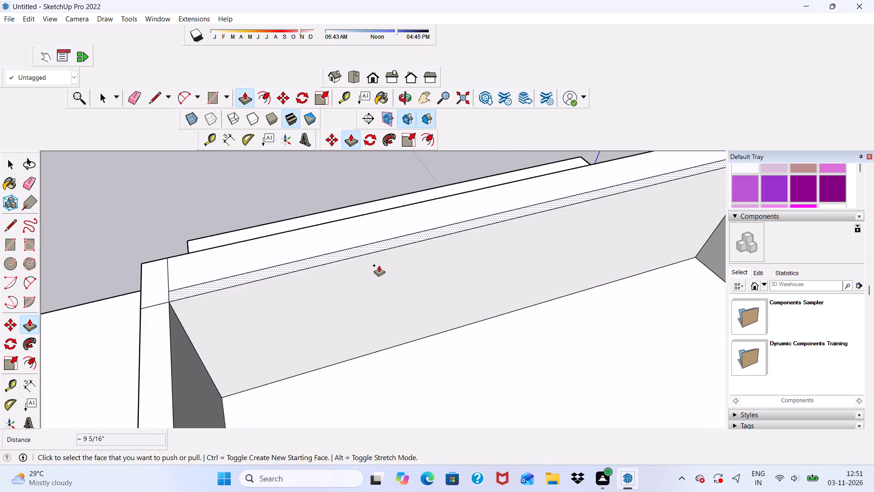
# Examine the front facade and both roof blocks from the front and from above.
pyautogui.scroll(-10, 390, 253)
pyautogui.moveTo(411, 276); pyautogui.dragTo(626, 255, button='middle')
pyautogui.moveTo(473, 311); pyautogui.dragTo(532, 299)
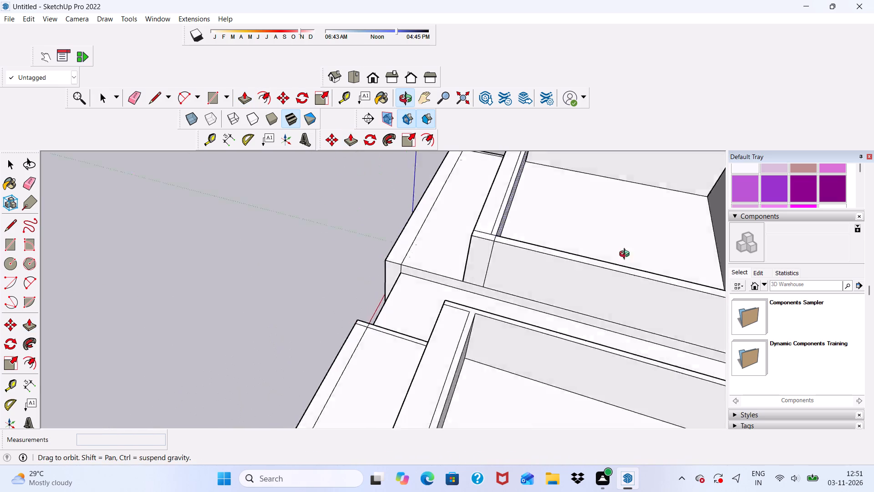
pyautogui.moveTo(626, 255); pyautogui.dragTo(873, 157, button='middle')
pyautogui.moveTo(452, 272); pyautogui.dragTo(604, 214, button='middle')
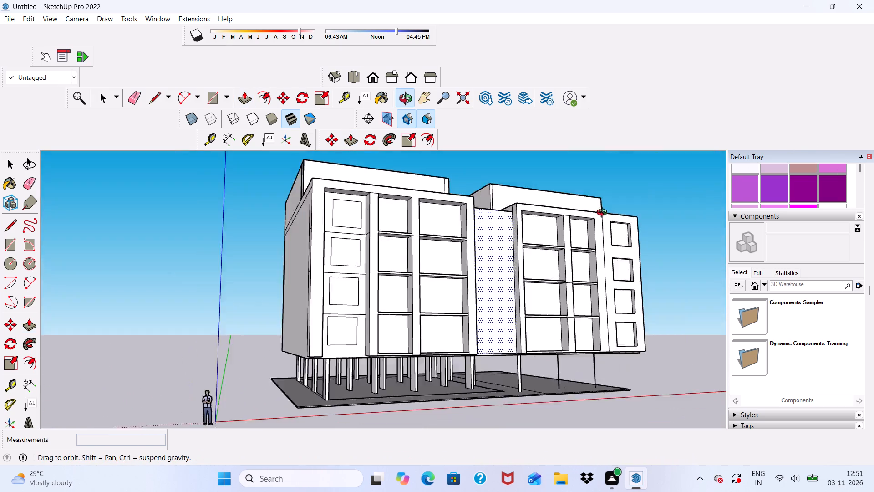
pyautogui.moveTo(604, 214); pyautogui.dragTo(508, 254, button='middle')
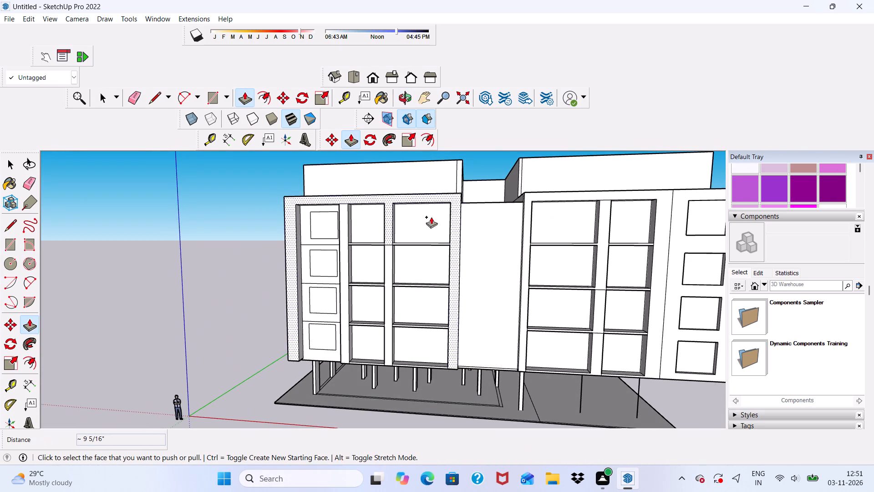
pyautogui.scroll(1, 396, 173)
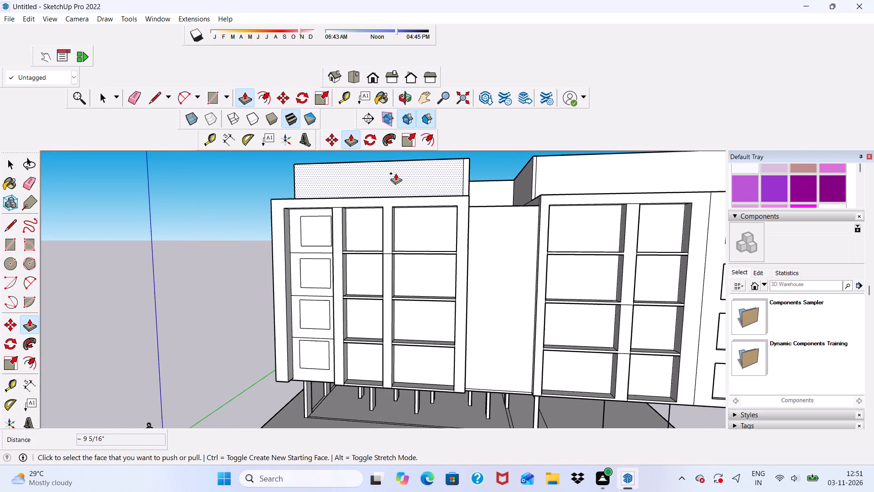
pyautogui.scroll(-8, 394, 181)
pyautogui.scroll(11, 437, 159)
pyautogui.scroll(-3, 444, 169)
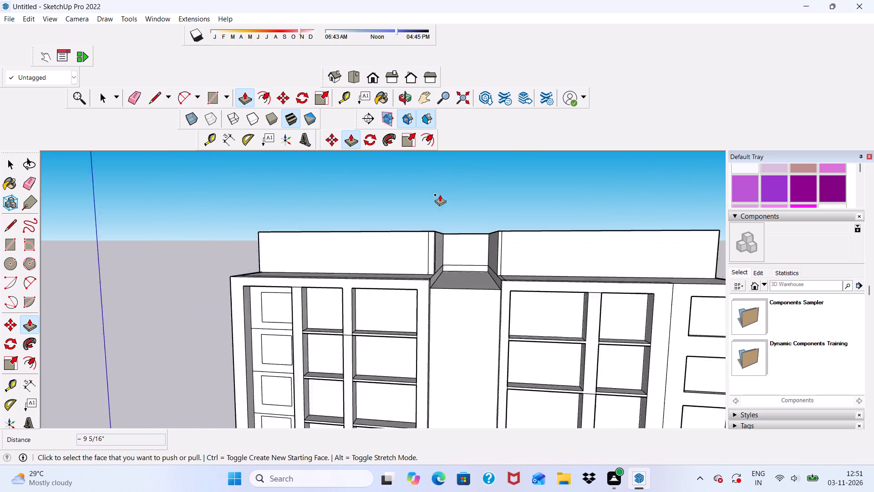
pyautogui.scroll(-1, 440, 195)
pyautogui.moveTo(439, 198); pyautogui.dragTo(425, 292, button='middle')
# Erase the seam lines on the first roof block's front wall and across its top at the gap-facing front corner.
pyautogui.click(130, 93)
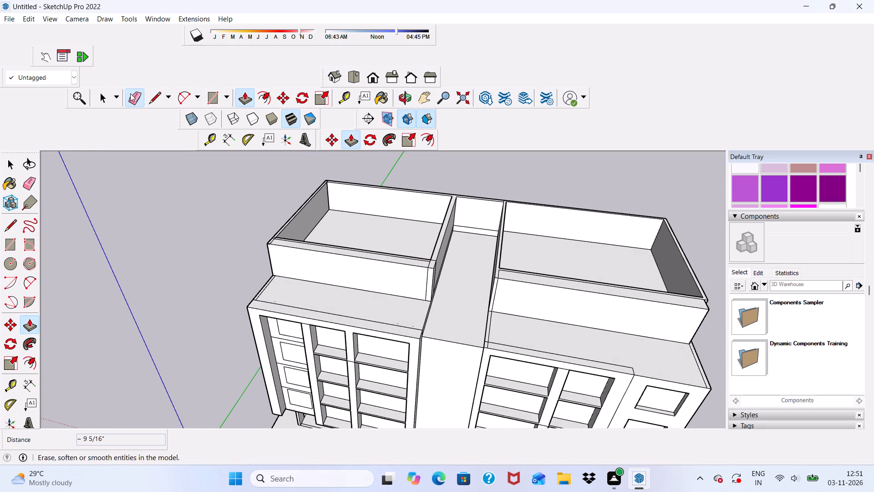
pyautogui.scroll(14, 395, 282)
pyautogui.moveTo(405, 224); pyautogui.dragTo(412, 229)
pyautogui.moveTo(407, 252); pyautogui.dragTo(402, 263)
pyautogui.scroll(-2, 434, 281)
pyautogui.scroll(1, 436, 282)
pyautogui.moveTo(436, 282); pyautogui.dragTo(356, 262, button='middle')
pyautogui.scroll(2, 440, 253)
pyautogui.moveTo(442, 252); pyautogui.dragTo(454, 273)
pyautogui.scroll(-6, 440, 261)
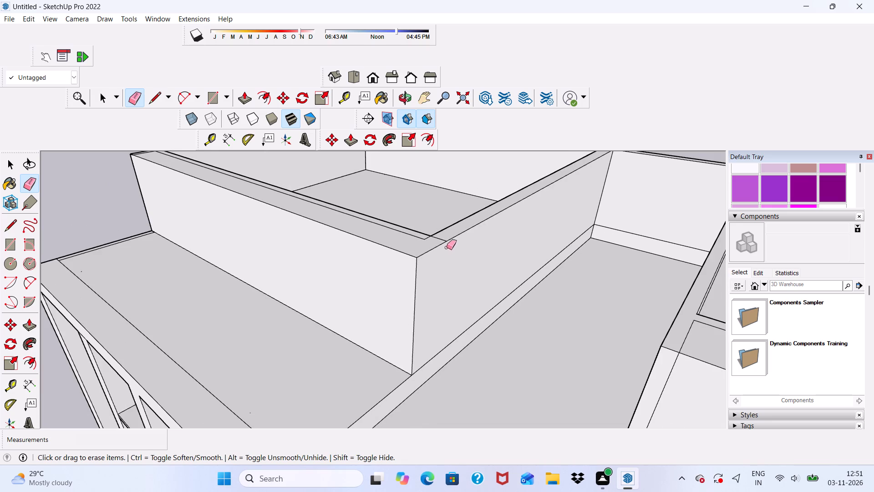
pyautogui.scroll(4, 446, 241)
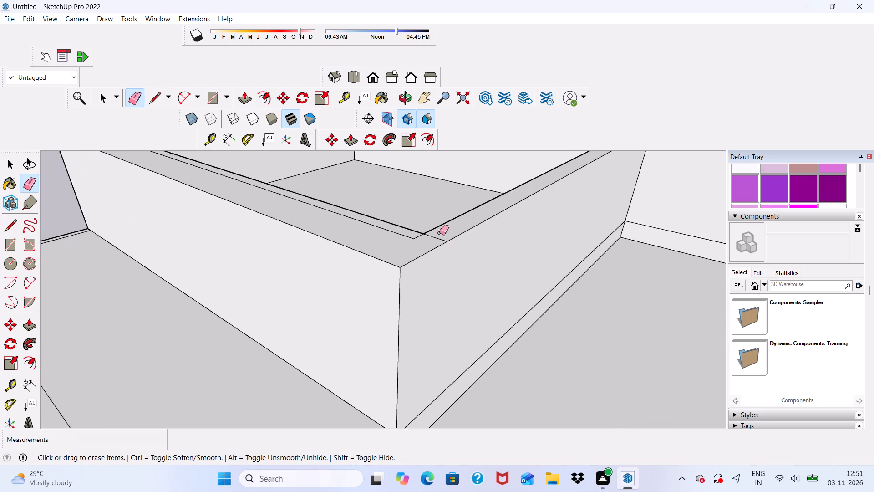
pyautogui.scroll(4, 439, 233)
pyautogui.moveTo(432, 253); pyautogui.dragTo(438, 264)
pyautogui.moveTo(440, 268); pyautogui.dragTo(146, 252, button='middle')
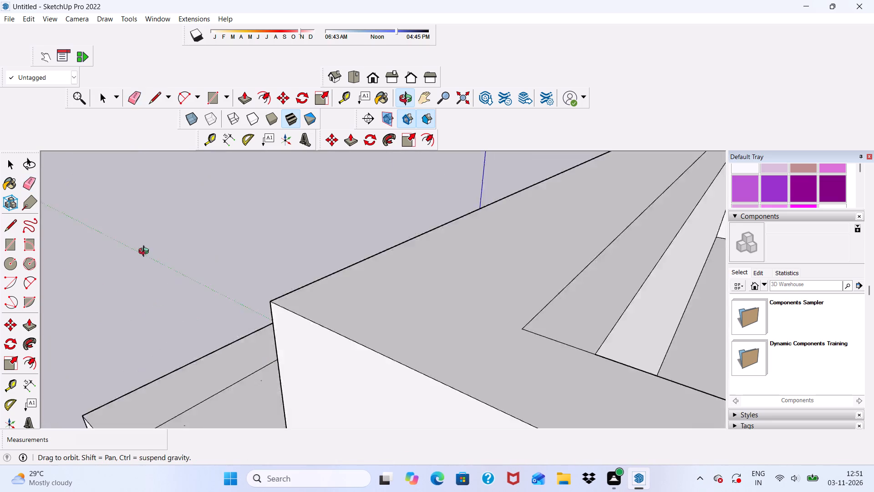
pyautogui.moveTo(146, 252); pyautogui.dragTo(41, 236, button='middle')
pyautogui.scroll(1, 351, 249)
pyautogui.scroll(-7, 379, 238)
pyautogui.scroll(7, 444, 261)
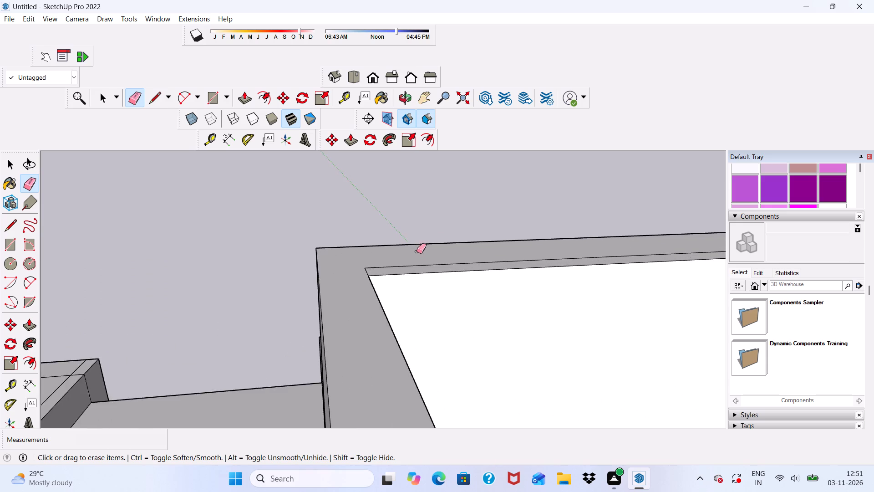
# Erase the remaining seam lines around the inner edge of the wall top at the first roof block's gap-facing front corner.
pyautogui.scroll(4, 417, 251)
pyautogui.moveTo(388, 263); pyautogui.dragTo(388, 272)
pyautogui.click(388, 272)
pyautogui.moveTo(371, 274); pyautogui.dragTo(378, 272)
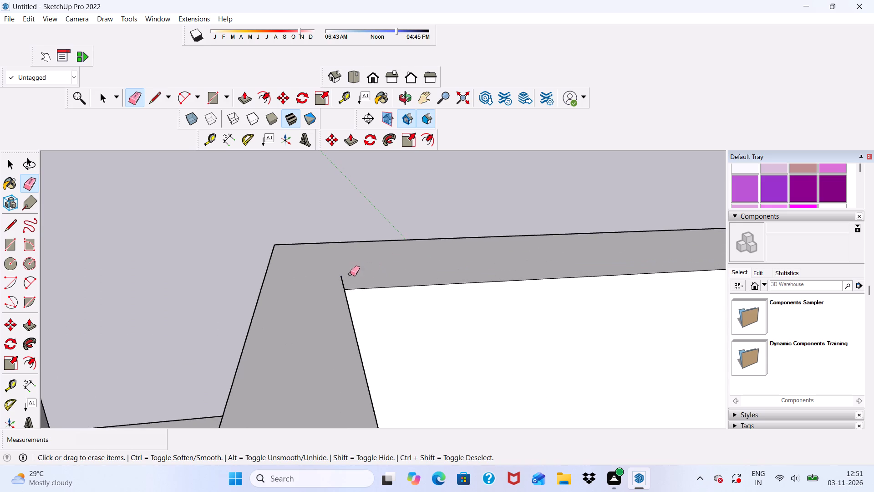
pyautogui.moveTo(345, 276); pyautogui.dragTo(337, 280)
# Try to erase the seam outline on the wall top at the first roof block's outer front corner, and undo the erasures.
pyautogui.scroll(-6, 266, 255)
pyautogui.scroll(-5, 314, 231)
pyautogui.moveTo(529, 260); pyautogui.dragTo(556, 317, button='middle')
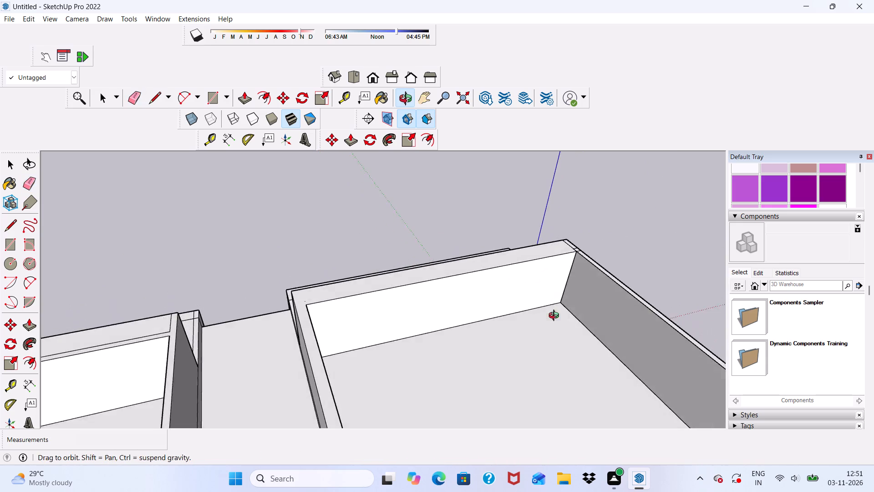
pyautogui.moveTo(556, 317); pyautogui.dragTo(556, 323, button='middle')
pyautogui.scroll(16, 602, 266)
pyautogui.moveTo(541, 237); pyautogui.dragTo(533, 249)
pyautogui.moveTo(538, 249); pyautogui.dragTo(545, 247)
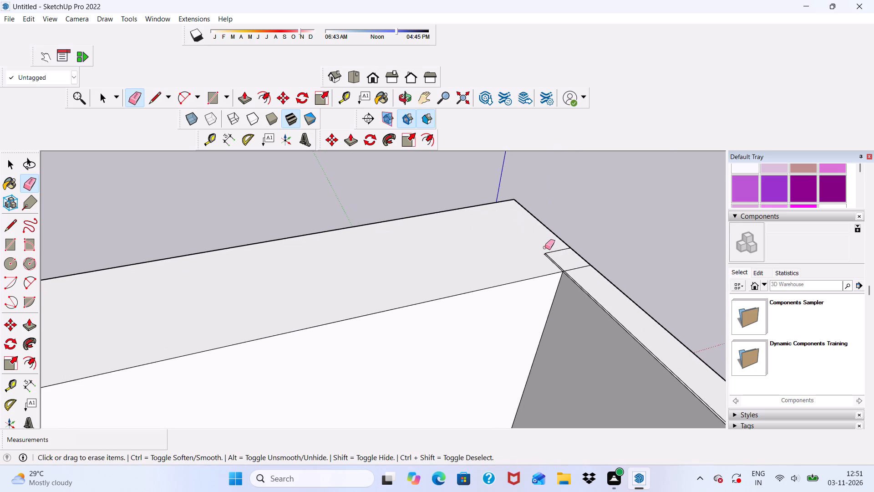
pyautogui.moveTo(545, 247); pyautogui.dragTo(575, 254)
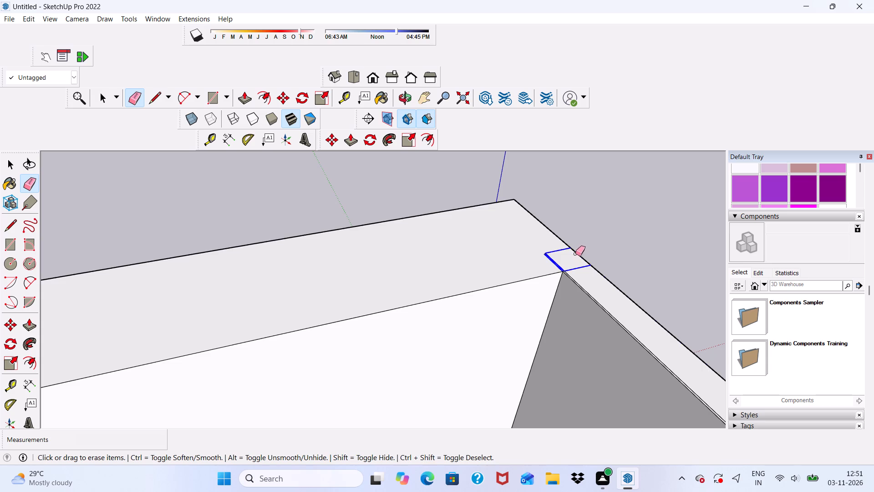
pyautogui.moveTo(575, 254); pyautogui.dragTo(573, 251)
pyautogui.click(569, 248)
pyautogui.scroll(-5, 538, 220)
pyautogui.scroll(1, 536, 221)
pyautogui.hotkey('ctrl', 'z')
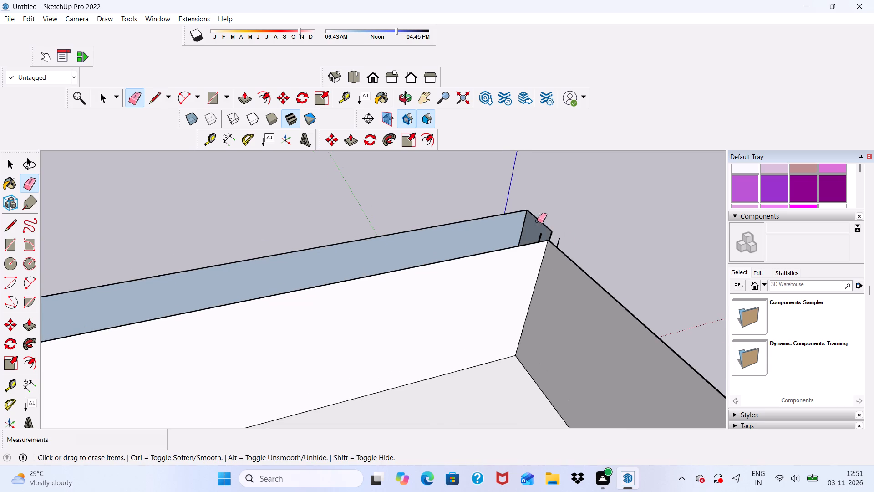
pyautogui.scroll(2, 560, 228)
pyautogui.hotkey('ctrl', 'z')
# Erase the short cross seam lines one at a time on the wall top at the first roof block's outer front corner.
pyautogui.scroll(11, 549, 239)
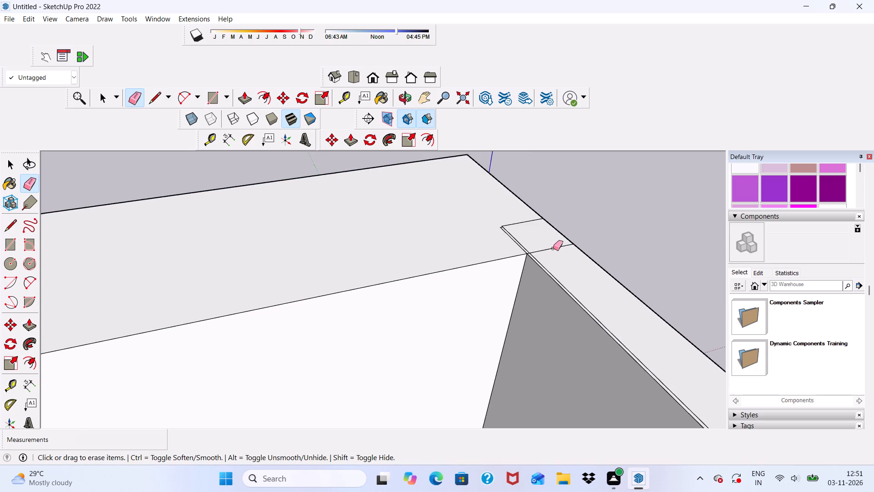
pyautogui.moveTo(549, 245); pyautogui.dragTo(550, 250)
pyautogui.scroll(4, 526, 228)
pyautogui.moveTo(514, 214); pyautogui.dragTo(517, 222)
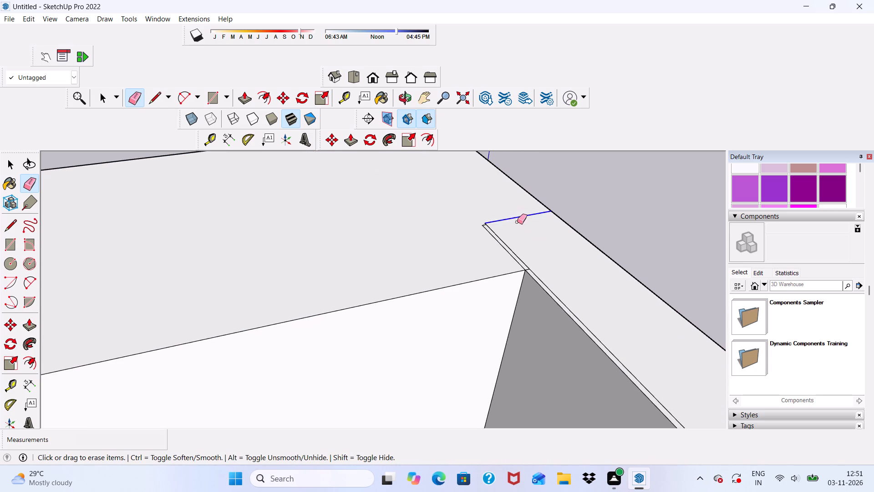
pyautogui.moveTo(517, 222); pyautogui.dragTo(518, 225)
pyautogui.scroll(4, 502, 236)
pyautogui.click(502, 242)
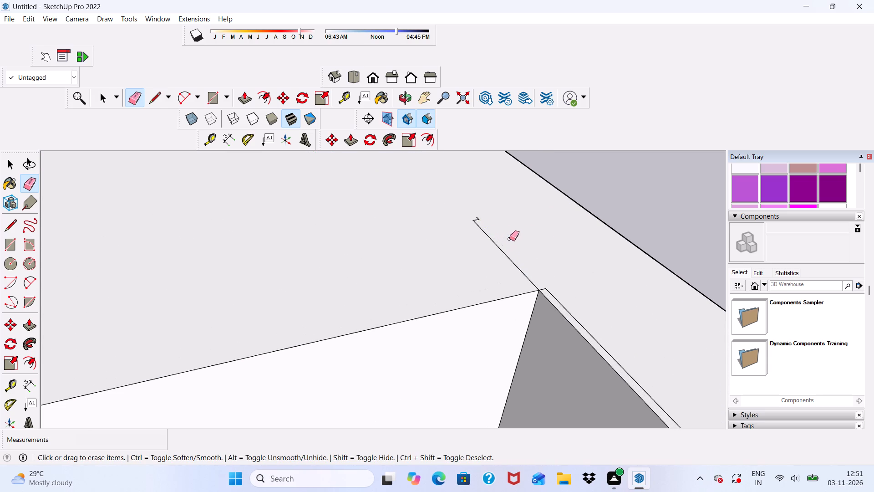
pyautogui.scroll(4, 489, 220)
pyautogui.moveTo(474, 218); pyautogui.dragTo(482, 215)
pyautogui.scroll(-16, 484, 214)
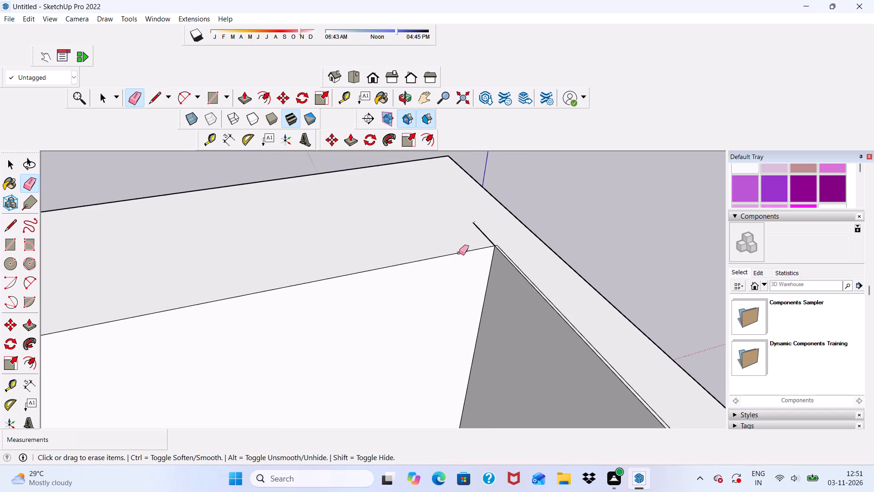
# Erase the leftover stub and the narrow strip's lines along the outer side wall's inner top edge at the same front corner.
pyautogui.scroll(-1, 459, 253)
pyautogui.moveTo(486, 254); pyautogui.dragTo(775, 252, button='middle')
pyautogui.scroll(5, 493, 195)
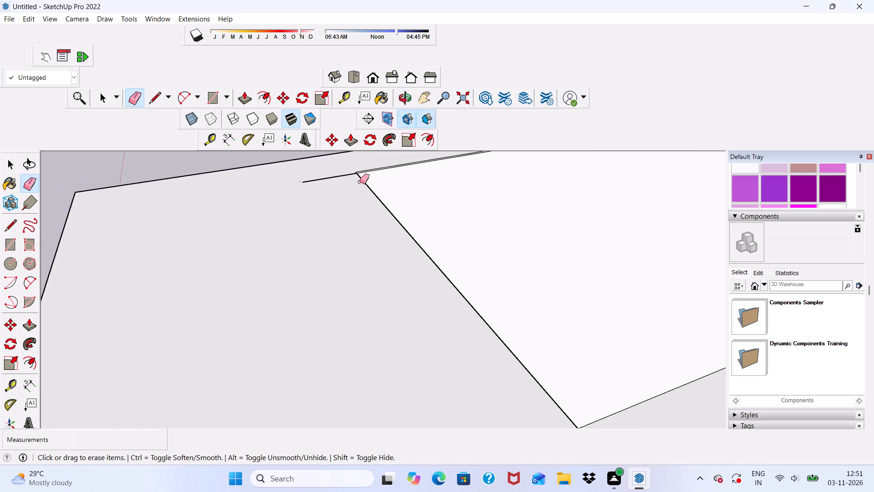
pyautogui.scroll(6, 322, 158)
pyautogui.moveTo(315, 177); pyautogui.dragTo(319, 192)
pyautogui.moveTo(281, 186); pyautogui.dragTo(291, 209)
pyautogui.moveTo(287, 191); pyautogui.dragTo(288, 205)
pyautogui.moveTo(288, 194); pyautogui.dragTo(320, 233)
pyautogui.scroll(20, 393, 180)
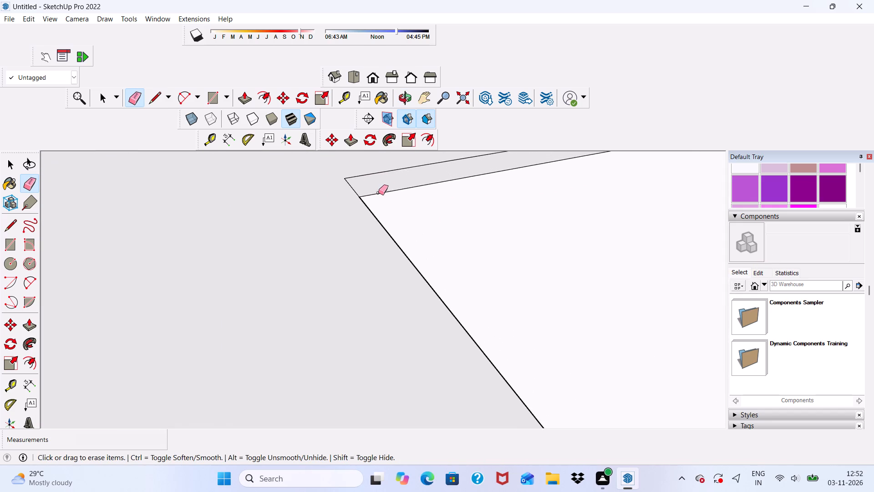
pyautogui.moveTo(385, 191); pyautogui.dragTo(374, 184, button='middle')
pyautogui.scroll(3, 374, 184)
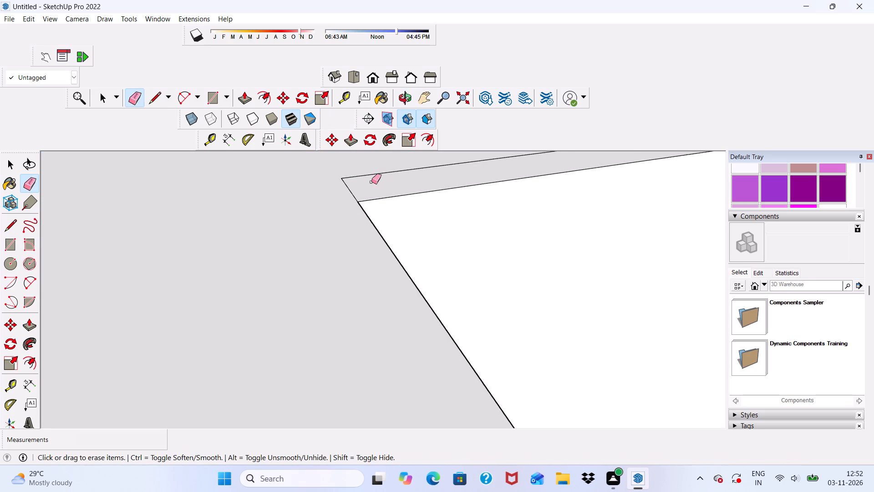
pyautogui.moveTo(346, 172); pyautogui.dragTo(349, 190)
pyautogui.scroll(-4, 349, 185)
pyautogui.scroll(4, 348, 190)
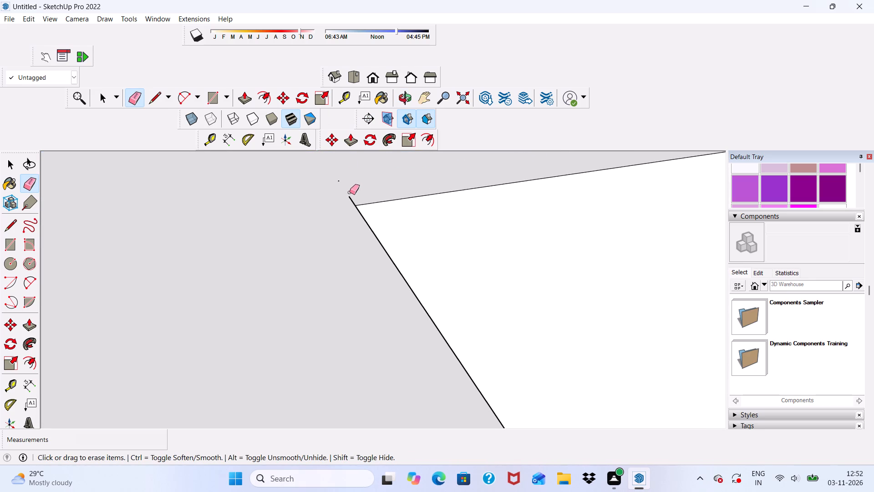
pyautogui.click(350, 193)
pyautogui.moveTo(338, 176); pyautogui.dragTo(333, 180)
pyautogui.scroll(-12, 330, 199)
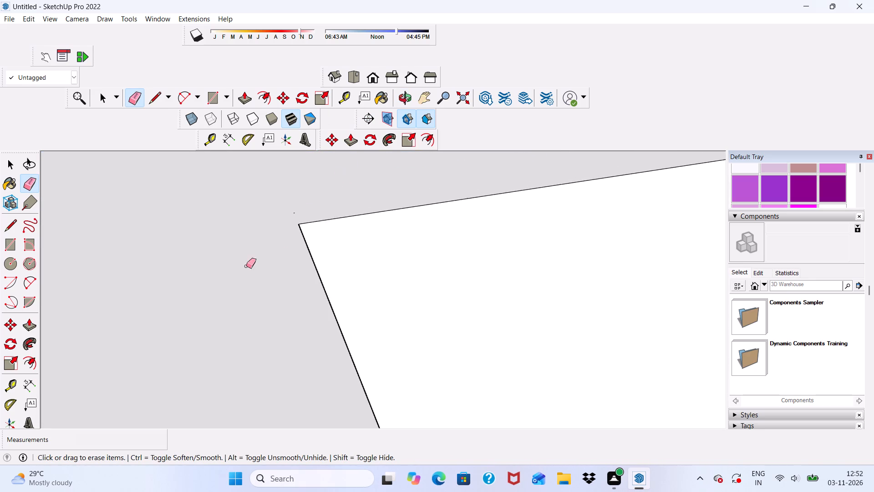
pyautogui.scroll(-20, 208, 256)
pyautogui.scroll(-14, 208, 256)
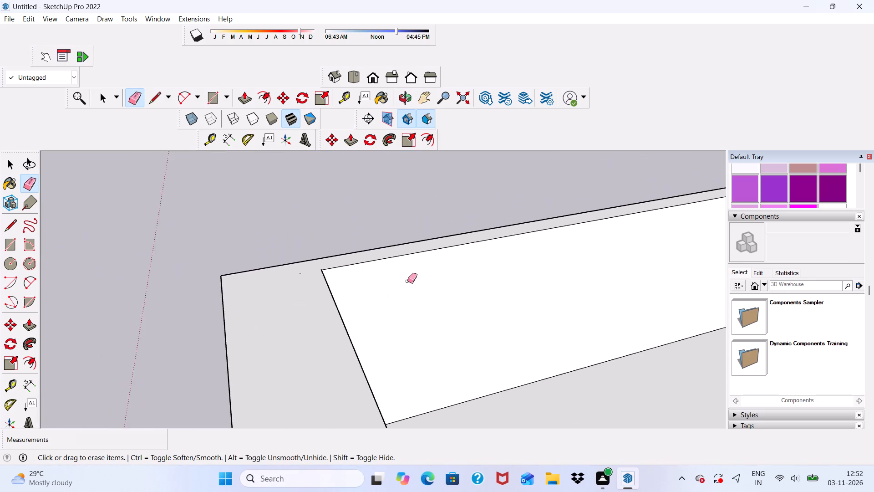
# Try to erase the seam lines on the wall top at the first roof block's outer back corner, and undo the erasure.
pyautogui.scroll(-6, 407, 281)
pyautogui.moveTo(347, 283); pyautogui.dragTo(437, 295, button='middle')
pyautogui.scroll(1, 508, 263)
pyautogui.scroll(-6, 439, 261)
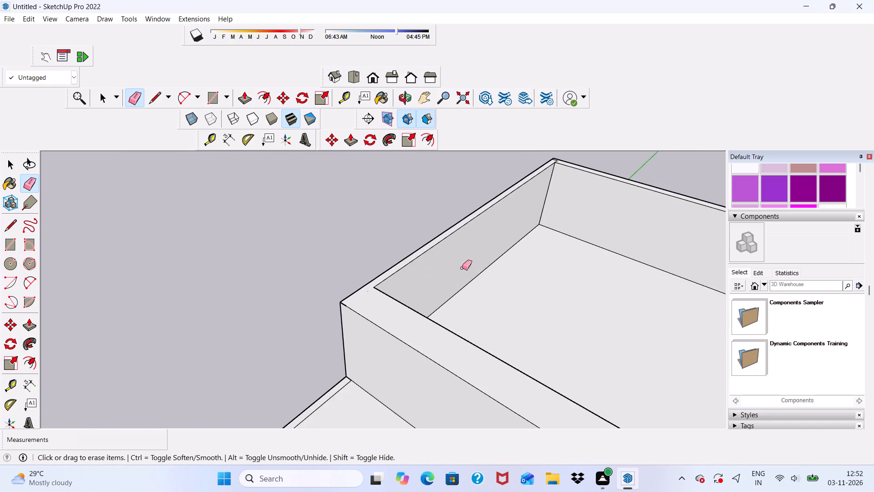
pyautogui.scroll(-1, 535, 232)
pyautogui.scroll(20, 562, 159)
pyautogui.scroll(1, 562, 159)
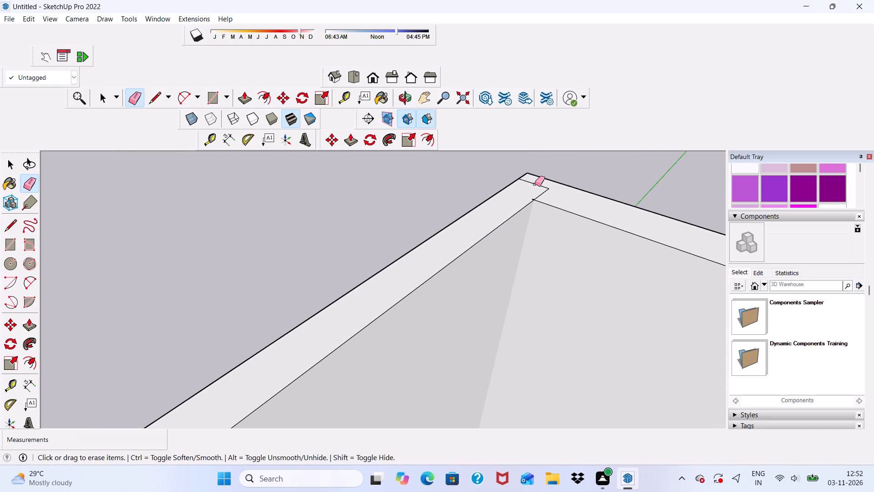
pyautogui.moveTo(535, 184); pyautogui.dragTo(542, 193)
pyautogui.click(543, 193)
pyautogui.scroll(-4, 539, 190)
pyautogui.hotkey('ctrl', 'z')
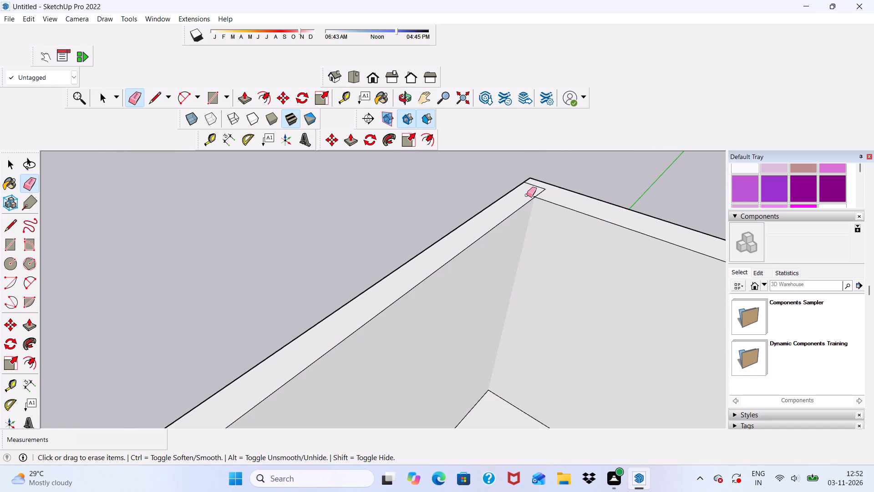
# Erase the vertical seam lines on the first roof block's outer side wall beside its front corner.
pyautogui.scroll(-5, 527, 196)
pyautogui.scroll(-15, 376, 255)
pyautogui.moveTo(533, 256); pyautogui.dragTo(654, 232, button='middle')
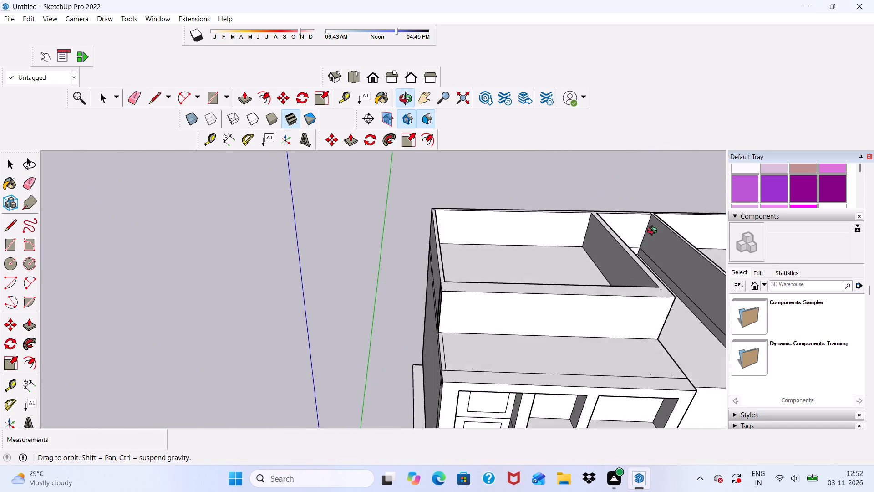
pyautogui.moveTo(654, 232); pyautogui.dragTo(652, 217, button='middle')
pyautogui.moveTo(454, 273); pyautogui.dragTo(621, 248, button='middle')
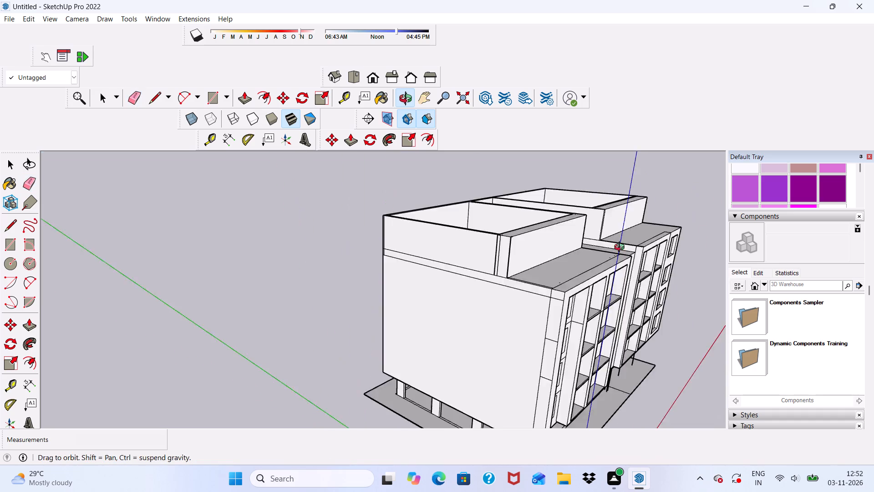
pyautogui.moveTo(621, 248); pyautogui.dragTo(658, 238, button='middle')
pyautogui.scroll(18, 501, 229)
pyautogui.moveTo(494, 229); pyautogui.dragTo(512, 235)
pyautogui.moveTo(515, 235); pyautogui.dragTo(524, 238)
# Erase the two horizontal seam lines across the building's outer side wall at the base of the first roof block.
pyautogui.moveTo(493, 212); pyautogui.dragTo(116, 279, button='middle')
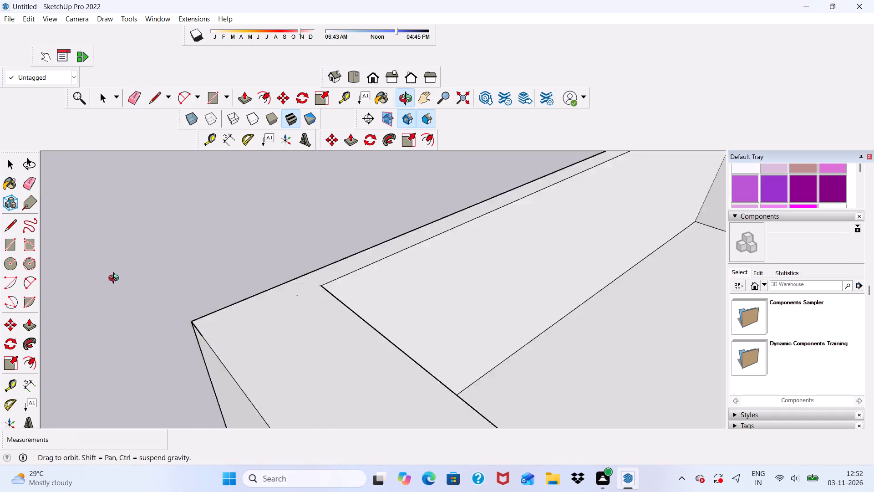
pyautogui.moveTo(116, 279); pyautogui.dragTo(463, 235, button='middle')
pyautogui.scroll(3, 310, 295)
pyautogui.scroll(-10, 313, 205)
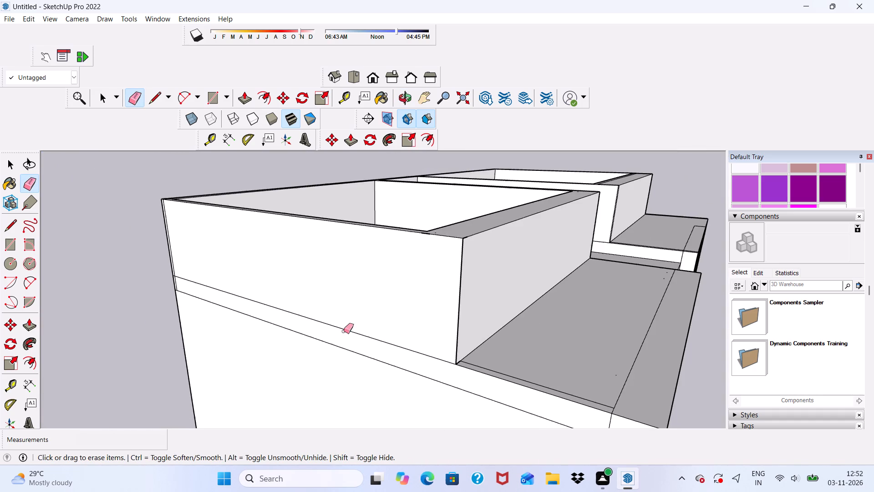
pyautogui.moveTo(363, 328); pyautogui.dragTo(358, 341)
pyautogui.moveTo(375, 337); pyautogui.dragTo(366, 367)
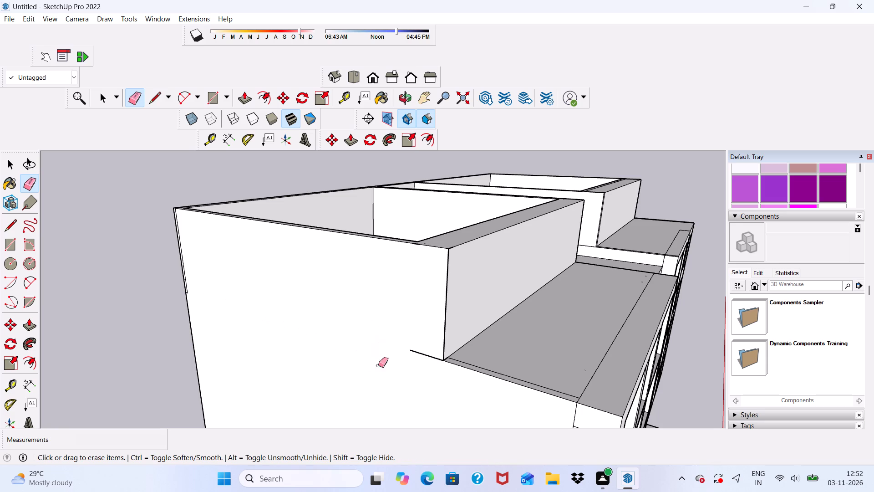
pyautogui.moveTo(422, 343); pyautogui.dragTo(424, 367)
pyautogui.moveTo(419, 343); pyautogui.dragTo(418, 361)
pyautogui.moveTo(413, 339); pyautogui.dragTo(410, 357)
pyautogui.moveTo(410, 343); pyautogui.dragTo(412, 357)
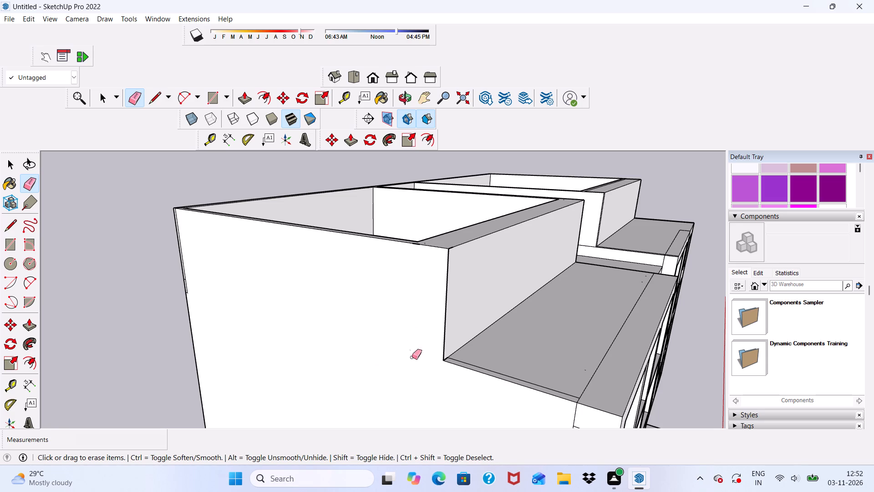
pyautogui.moveTo(412, 357); pyautogui.dragTo(412, 361)
pyautogui.moveTo(410, 355); pyautogui.dragTo(411, 374)
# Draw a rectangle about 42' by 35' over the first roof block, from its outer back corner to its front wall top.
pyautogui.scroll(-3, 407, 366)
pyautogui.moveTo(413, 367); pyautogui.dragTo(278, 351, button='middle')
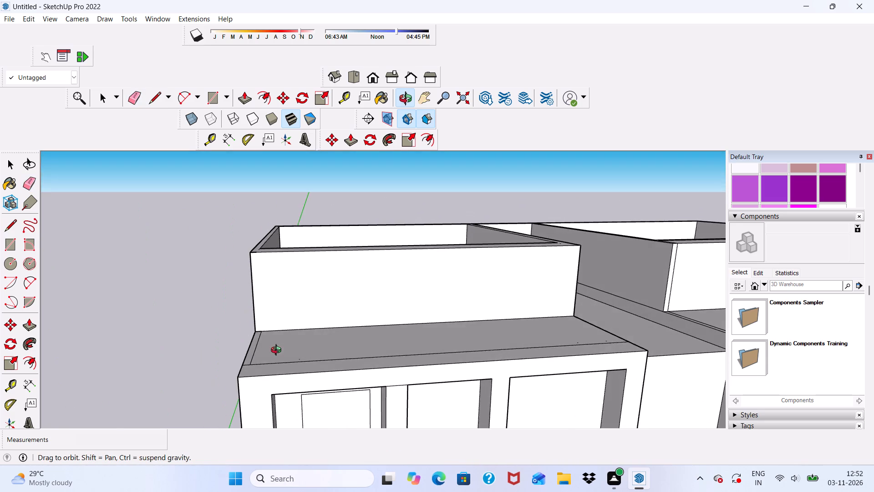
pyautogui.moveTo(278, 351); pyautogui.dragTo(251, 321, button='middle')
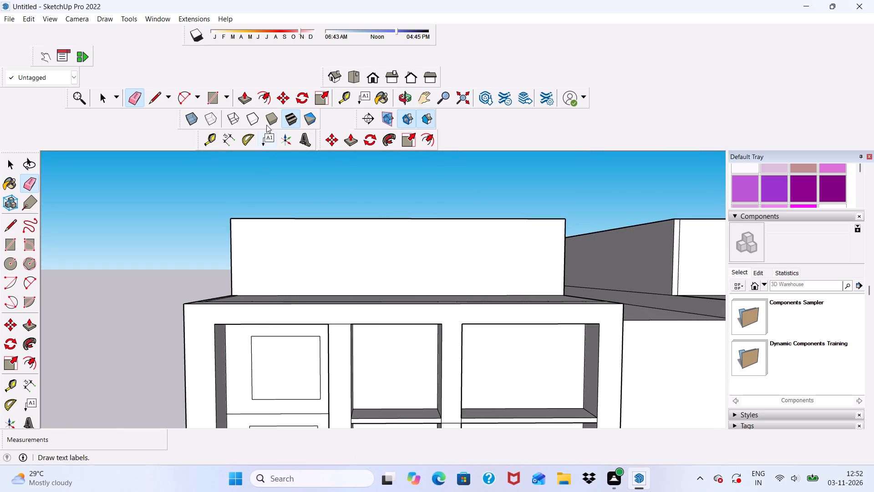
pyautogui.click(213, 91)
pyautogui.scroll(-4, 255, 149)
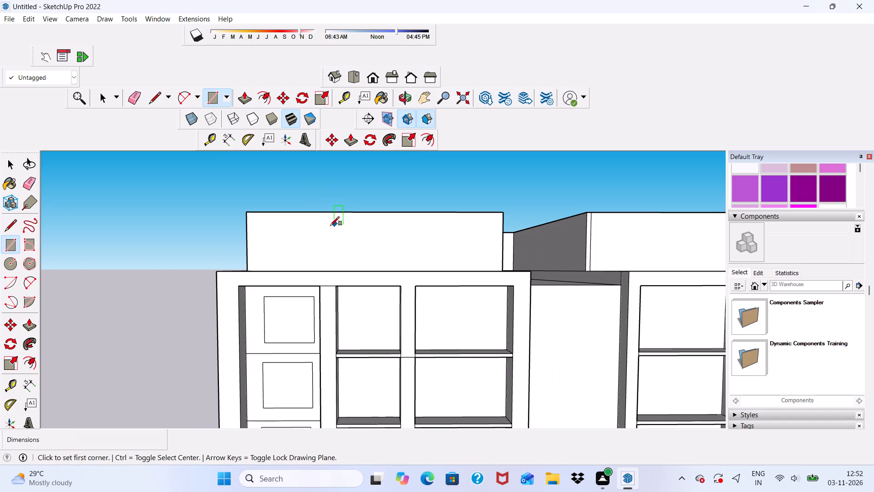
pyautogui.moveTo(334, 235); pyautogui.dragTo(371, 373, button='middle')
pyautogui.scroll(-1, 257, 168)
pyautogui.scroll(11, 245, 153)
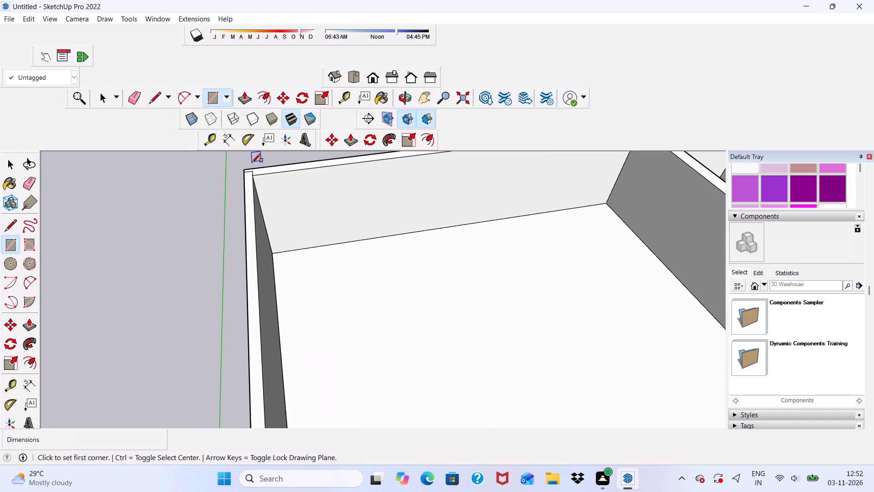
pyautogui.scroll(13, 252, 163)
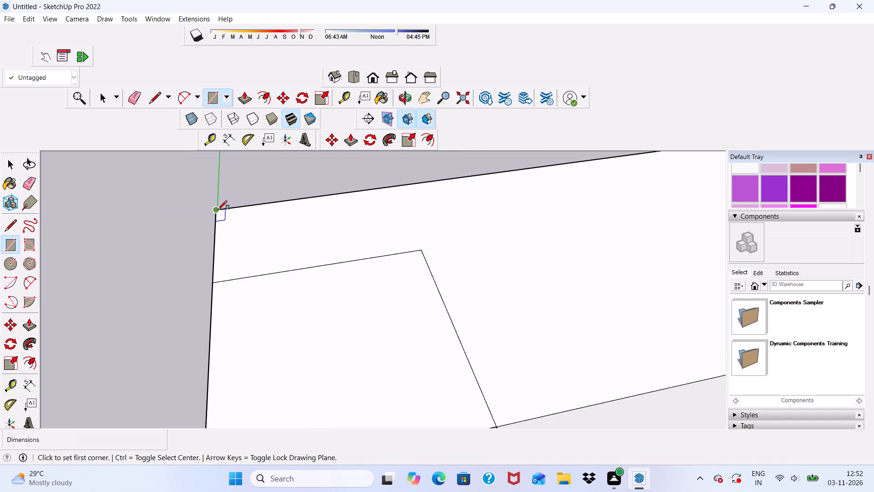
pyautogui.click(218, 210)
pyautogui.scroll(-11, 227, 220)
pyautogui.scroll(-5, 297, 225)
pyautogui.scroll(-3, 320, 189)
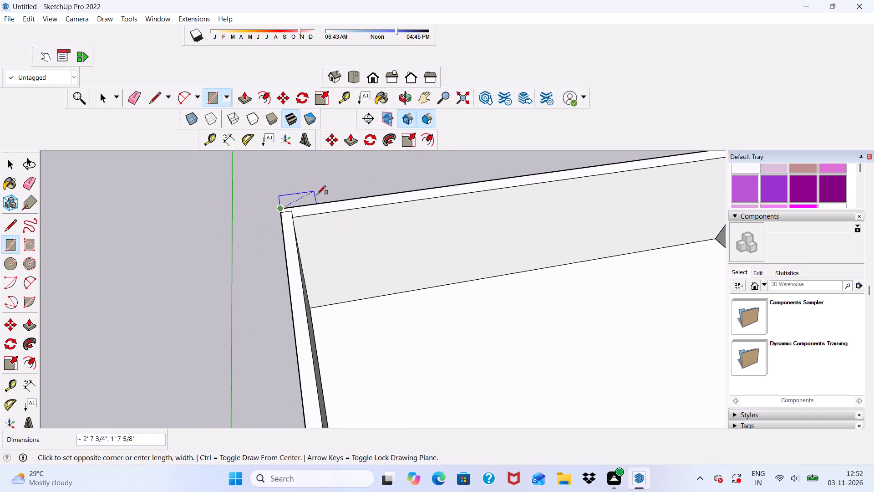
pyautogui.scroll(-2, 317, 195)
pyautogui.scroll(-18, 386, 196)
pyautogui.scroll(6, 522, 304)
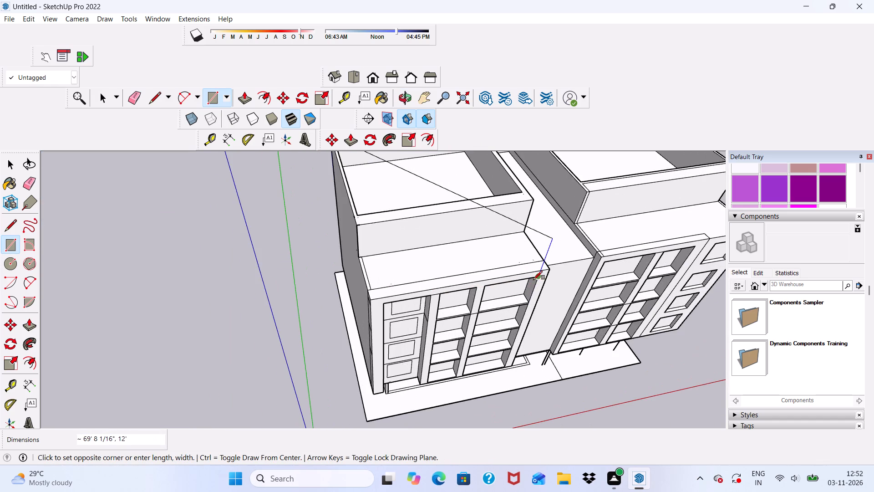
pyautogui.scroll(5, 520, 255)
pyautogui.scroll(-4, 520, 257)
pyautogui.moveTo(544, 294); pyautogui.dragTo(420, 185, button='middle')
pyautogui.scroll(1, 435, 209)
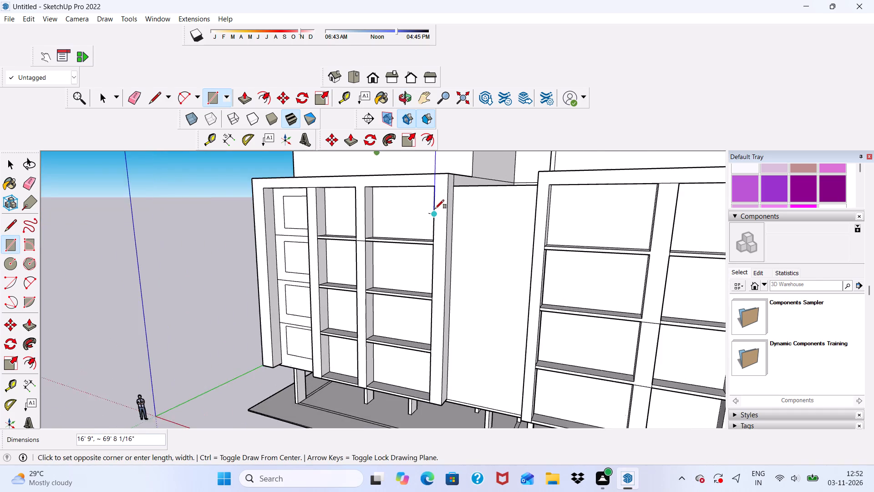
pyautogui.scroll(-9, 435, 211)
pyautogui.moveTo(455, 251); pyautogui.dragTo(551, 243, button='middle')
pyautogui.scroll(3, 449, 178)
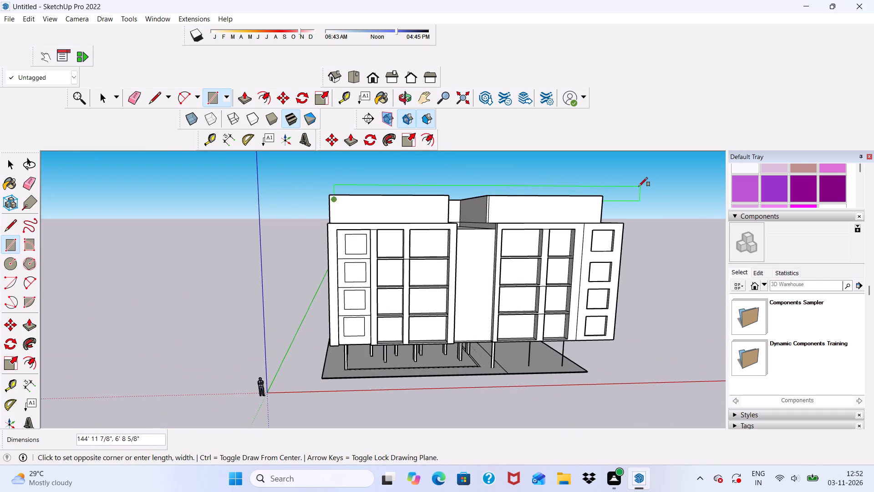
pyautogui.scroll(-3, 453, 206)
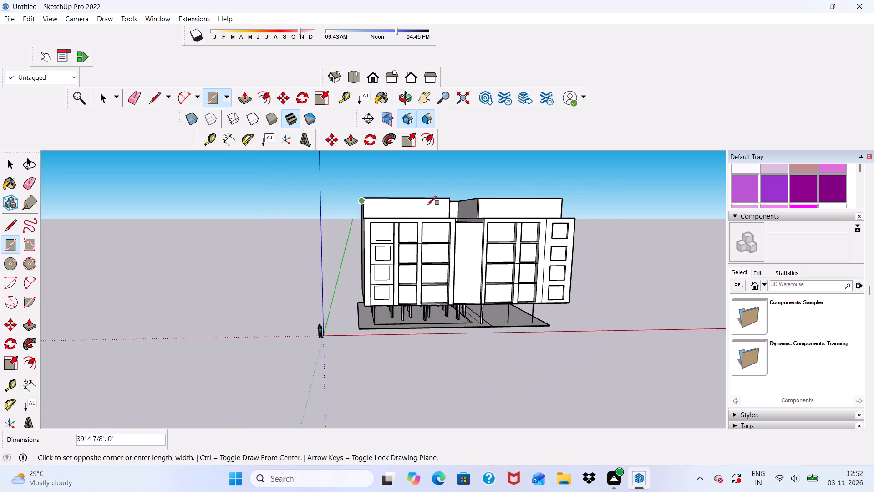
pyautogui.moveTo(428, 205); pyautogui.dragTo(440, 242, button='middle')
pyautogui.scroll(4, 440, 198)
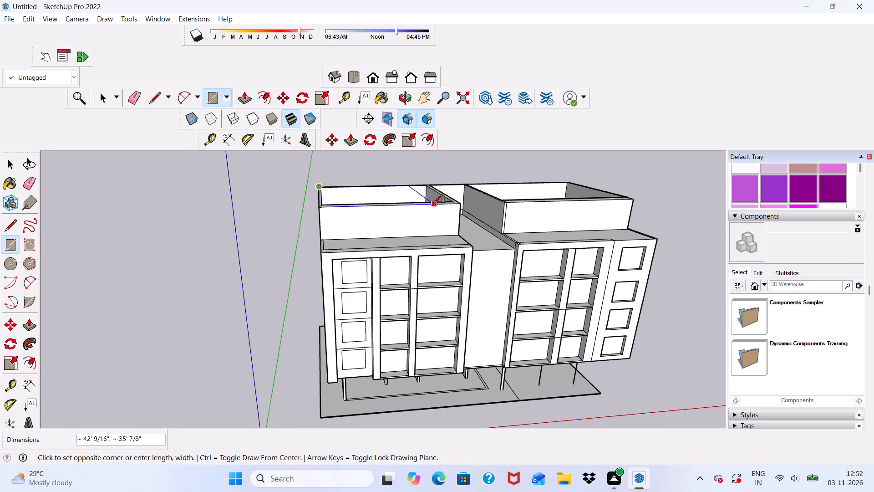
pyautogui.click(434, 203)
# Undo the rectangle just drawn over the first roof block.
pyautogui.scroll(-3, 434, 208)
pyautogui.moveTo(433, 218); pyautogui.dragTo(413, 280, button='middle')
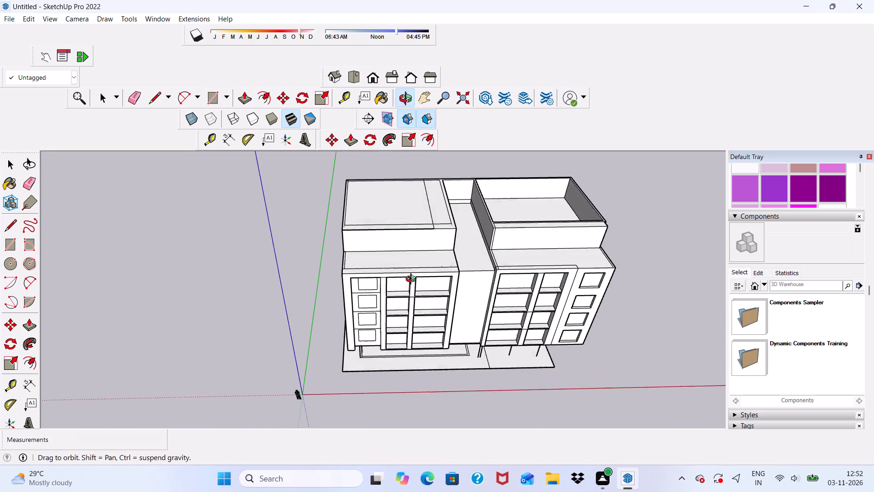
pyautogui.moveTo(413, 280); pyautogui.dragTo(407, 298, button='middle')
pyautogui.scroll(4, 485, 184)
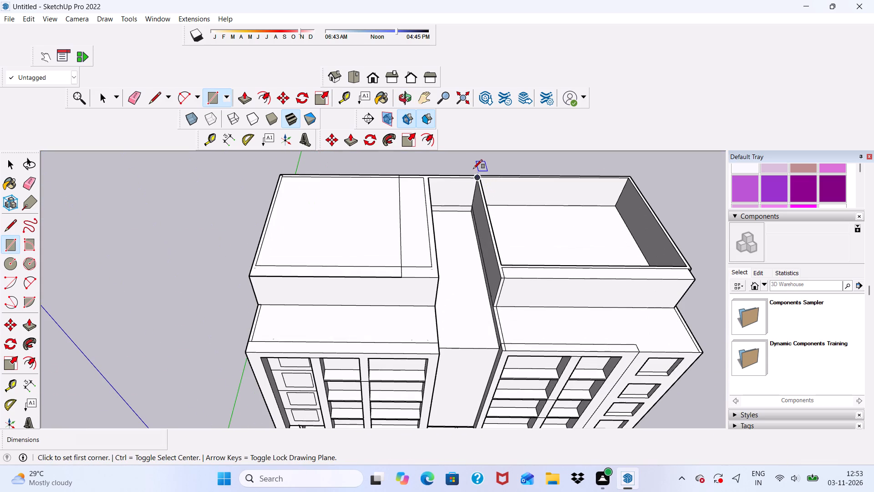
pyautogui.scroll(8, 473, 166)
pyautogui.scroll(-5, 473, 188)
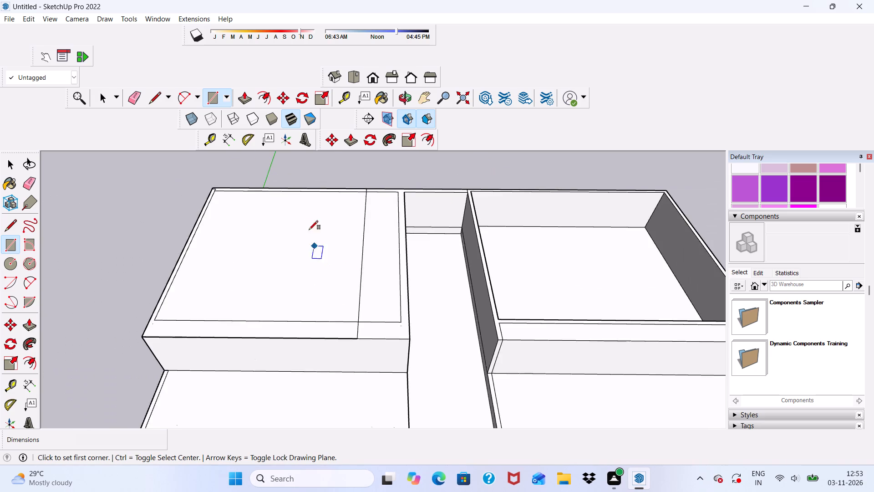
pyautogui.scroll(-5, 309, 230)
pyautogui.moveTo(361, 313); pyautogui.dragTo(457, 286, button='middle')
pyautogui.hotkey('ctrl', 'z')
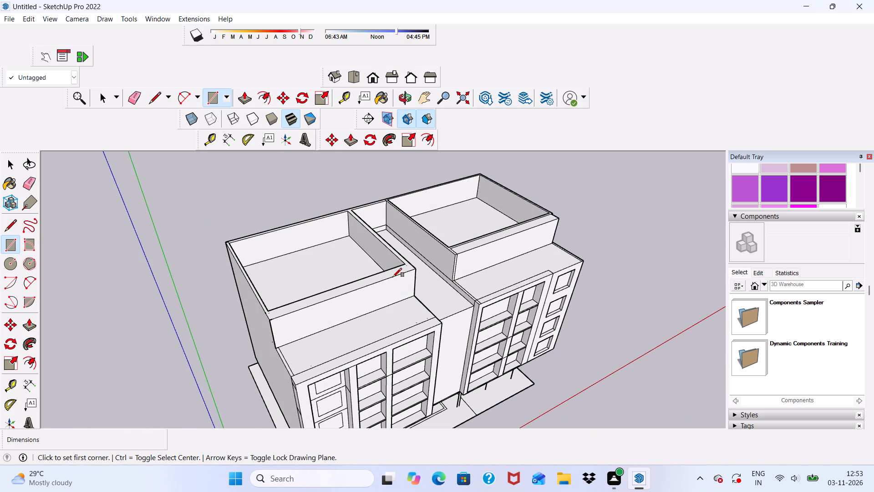
# Draw a rectangle about 40' 10" by 27' 5" from the first roof block's outer back corner to its front wall's outer top edge.
pyautogui.scroll(5, 233, 247)
pyautogui.click(224, 240)
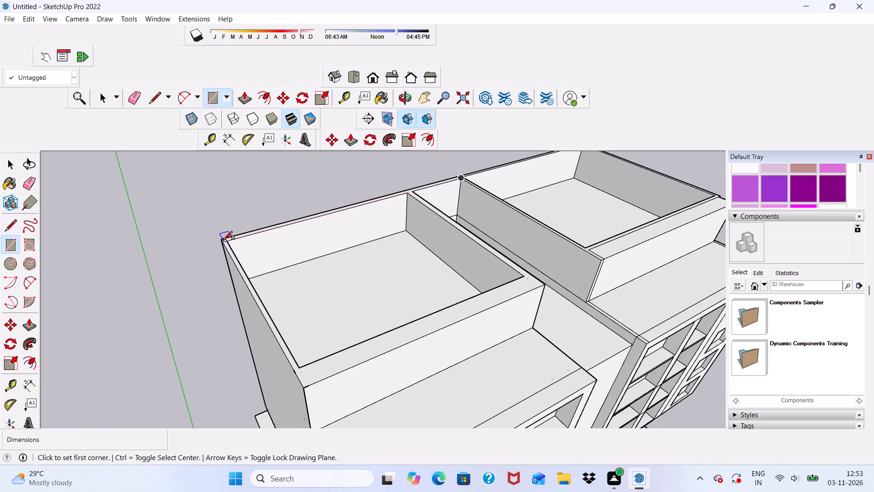
pyautogui.scroll(3, 469, 319)
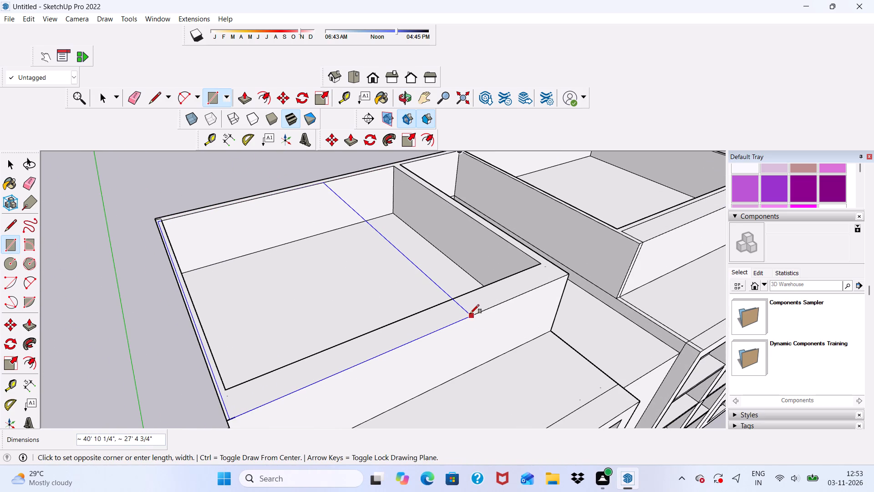
pyautogui.click(470, 313)
pyautogui.scroll(-5, 449, 300)
pyautogui.scroll(5, 436, 322)
pyautogui.press('space')
# Erase the rectangle's dividing line across the first roof block's cover, including its short piece on the front wall top.
pyautogui.moveTo(379, 329); pyautogui.dragTo(398, 204, button='middle')
pyautogui.scroll(6, 398, 204)
pyautogui.scroll(-4, 389, 209)
pyautogui.moveTo(403, 236); pyautogui.dragTo(495, 368, button='middle')
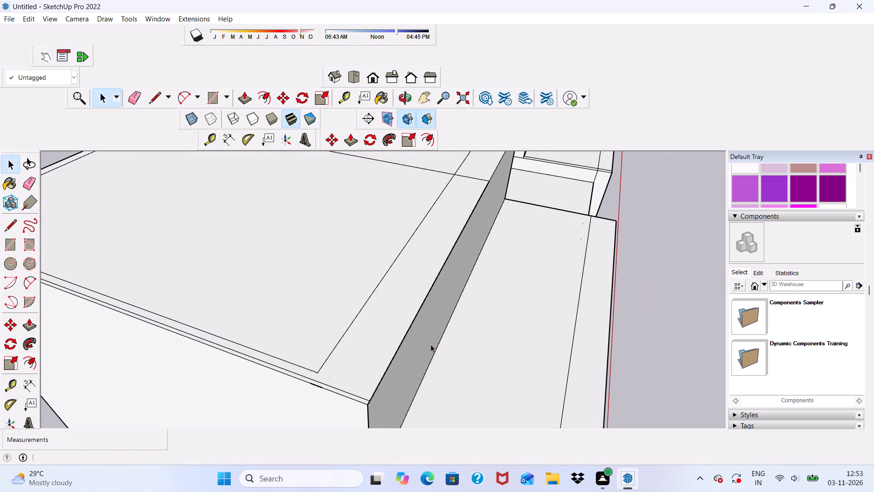
pyautogui.click(131, 104)
pyautogui.scroll(-5, 188, 213)
pyautogui.scroll(1, 363, 215)
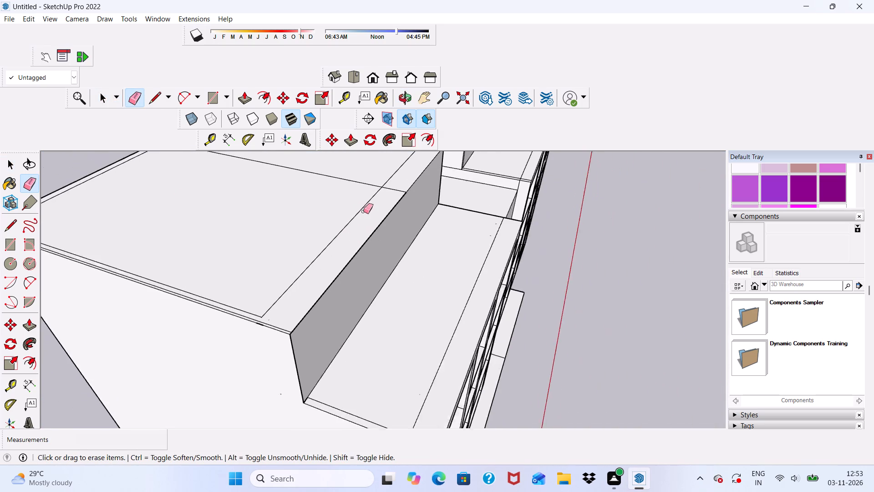
pyautogui.scroll(2, 363, 211)
pyautogui.moveTo(353, 174); pyautogui.dragTo(352, 190)
pyautogui.scroll(4, 420, 204)
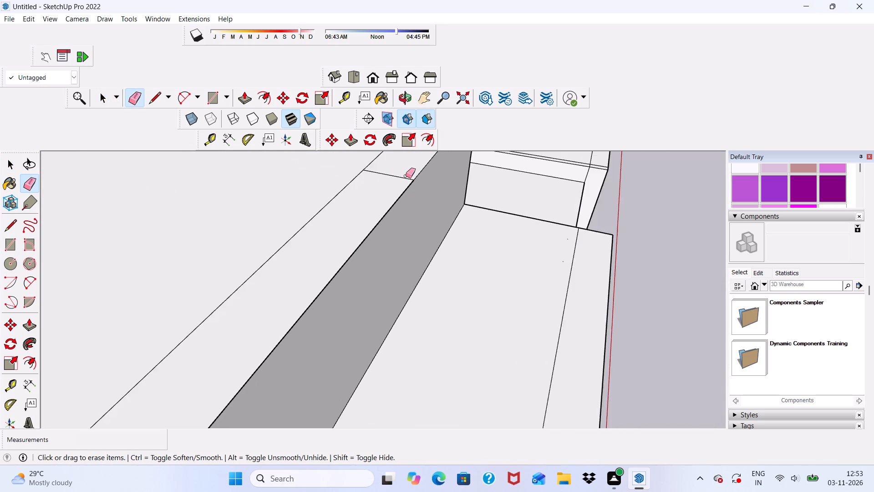
pyautogui.scroll(11, 406, 176)
pyautogui.moveTo(396, 174); pyautogui.dragTo(358, 197)
pyautogui.scroll(-12, 347, 184)
pyautogui.moveTo(391, 243); pyautogui.dragTo(352, 212, button='middle')
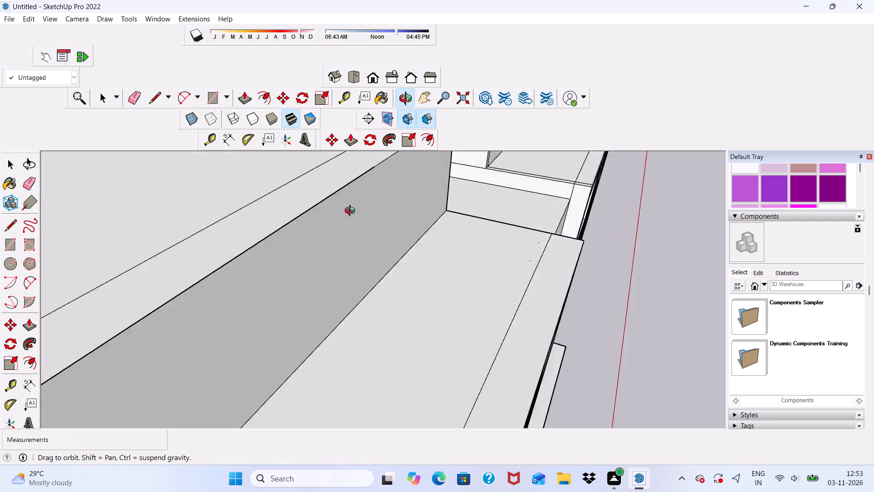
pyautogui.moveTo(352, 212); pyautogui.dragTo(310, 193, button='middle')
pyautogui.scroll(1, 310, 193)
pyautogui.scroll(-12, 310, 195)
pyautogui.press('space')
# Erase the inner wall lines along the front and outer side of the first roof block's cover, including the side's narrow strip line.
pyautogui.scroll(5, 296, 194)
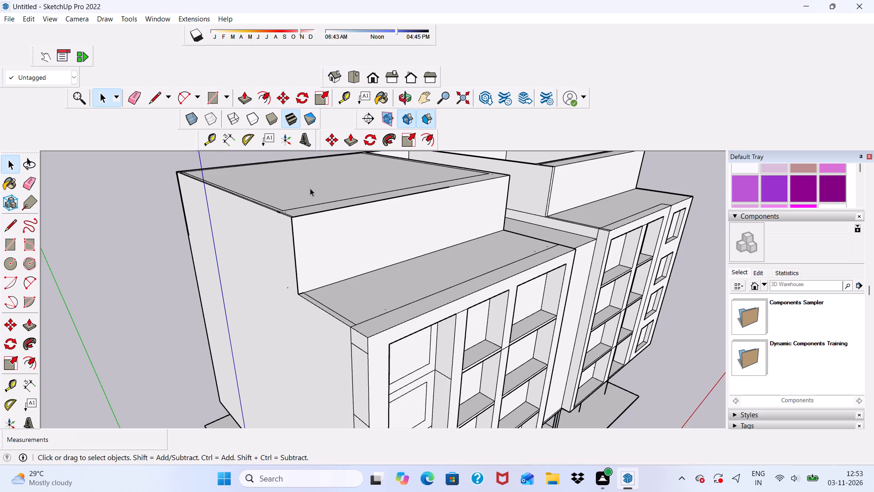
pyautogui.scroll(8, 320, 214)
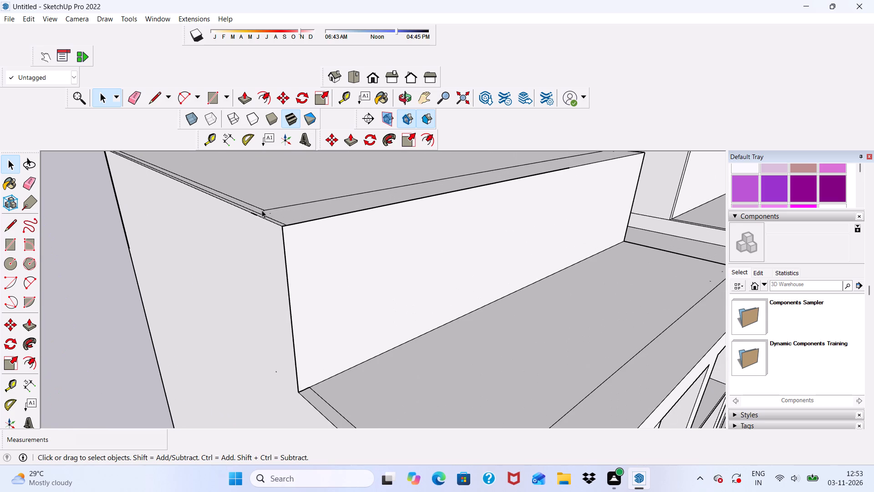
pyautogui.moveTo(136, 92); pyautogui.dragTo(145, 94)
pyautogui.scroll(5, 253, 267)
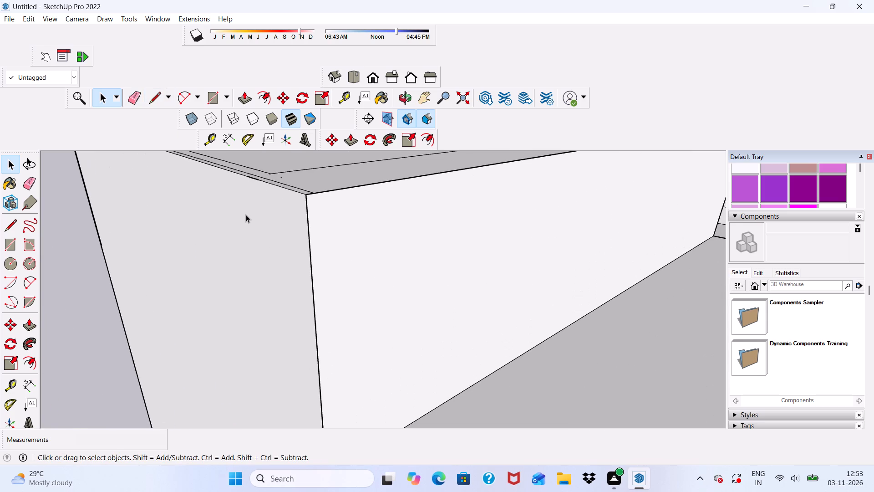
pyautogui.click(136, 92)
pyautogui.scroll(8, 239, 189)
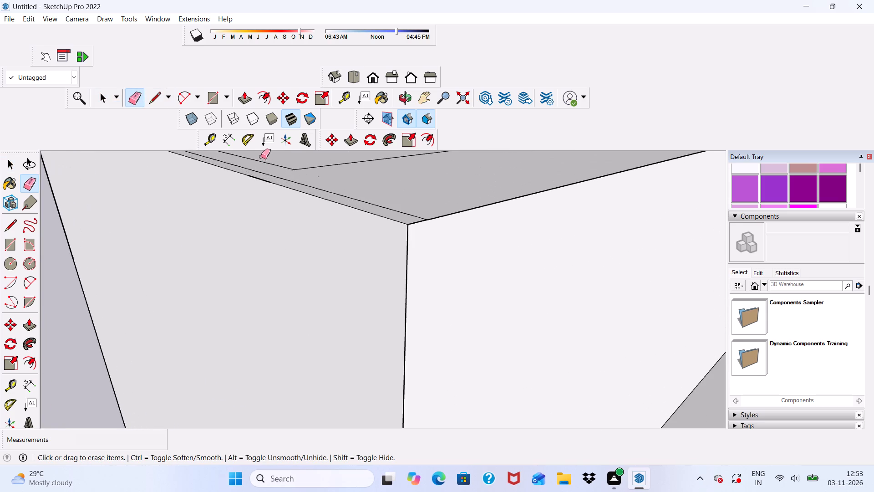
pyautogui.moveTo(271, 190); pyautogui.dragTo(352, 219, button='middle')
pyautogui.scroll(5, 146, 188)
pyautogui.scroll(5, 197, 178)
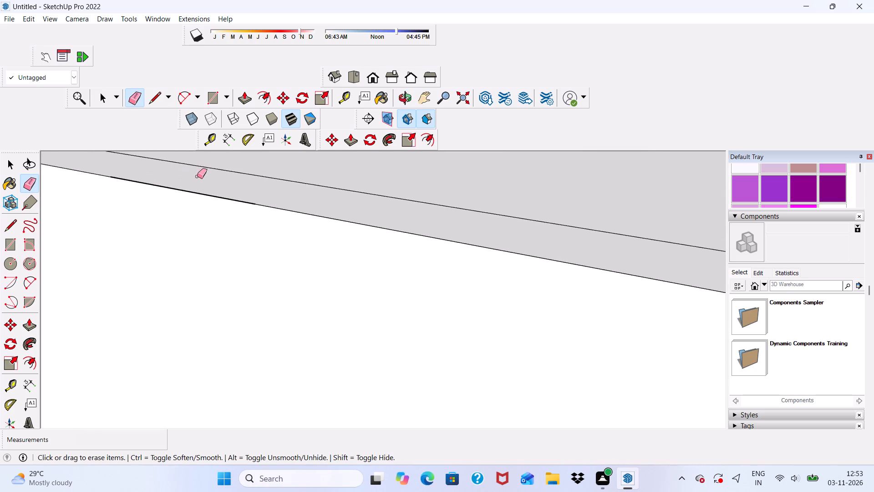
pyautogui.scroll(12, 197, 176)
pyautogui.scroll(-20, 185, 188)
pyautogui.scroll(-6, 185, 188)
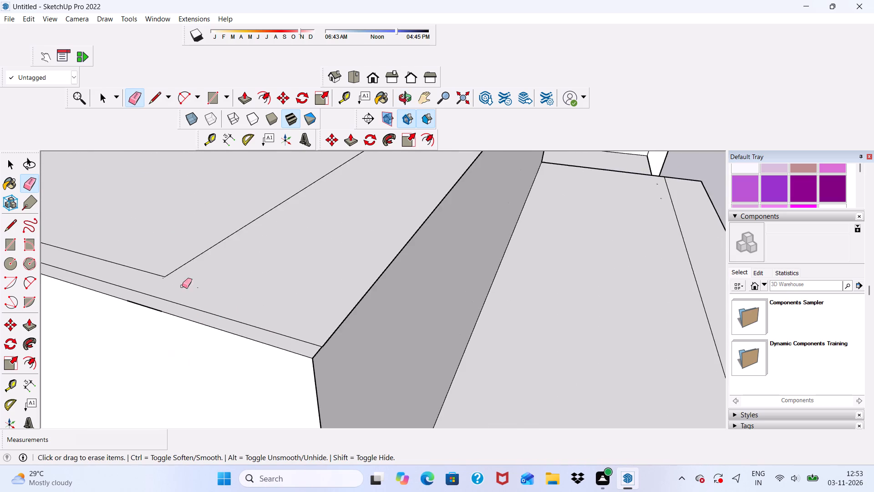
pyautogui.scroll(-12, 182, 286)
pyautogui.moveTo(303, 381); pyautogui.dragTo(124, 338, button='middle')
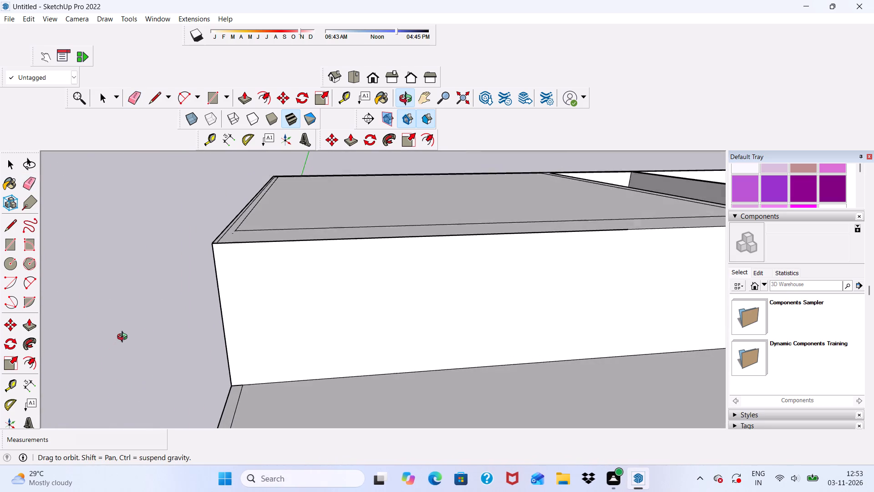
pyautogui.moveTo(124, 338); pyautogui.dragTo(119, 372, button='middle')
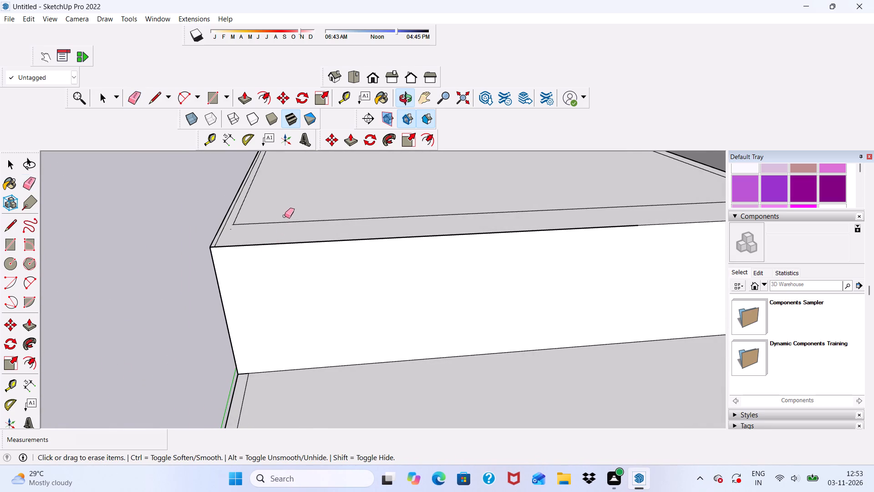
pyautogui.scroll(3, 285, 214)
pyautogui.moveTo(285, 214); pyautogui.dragTo(289, 228)
pyautogui.moveTo(222, 215); pyautogui.dragTo(213, 217)
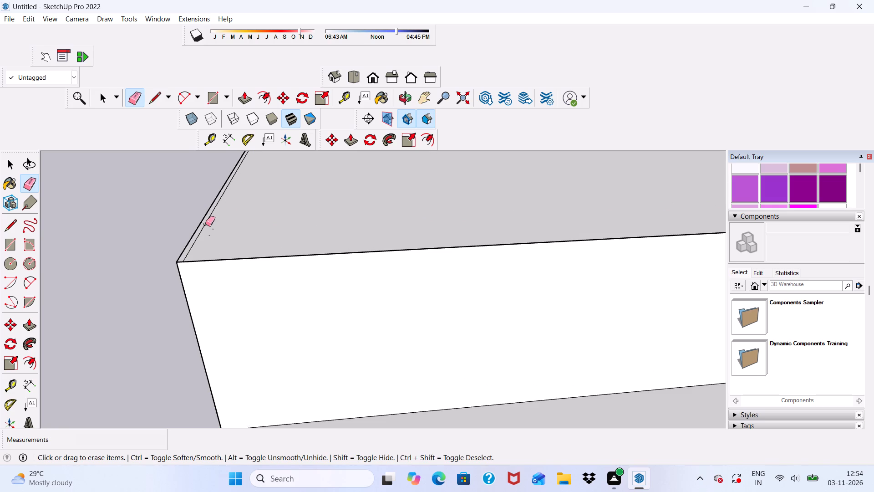
pyautogui.click(205, 225)
# Erase the inner wall lines along the back and the gap-facing side of the first roof block's cover.
pyautogui.scroll(-5, 212, 250)
pyautogui.scroll(-12, 254, 341)
pyautogui.scroll(5, 391, 296)
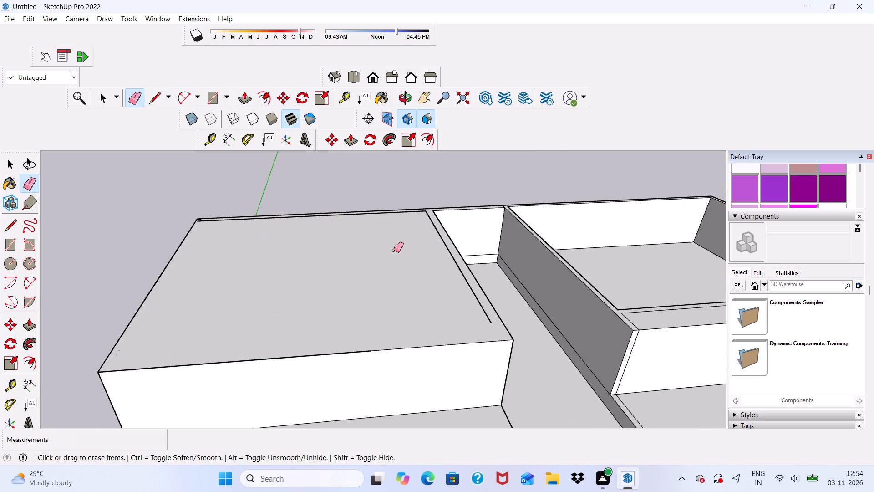
pyautogui.scroll(16, 394, 250)
pyautogui.moveTo(414, 216); pyautogui.dragTo(418, 227)
pyautogui.moveTo(432, 228); pyautogui.dragTo(446, 224)
pyautogui.moveTo(454, 221); pyautogui.dragTo(459, 220)
pyautogui.moveTo(460, 220); pyautogui.dragTo(452, 243)
pyautogui.click(452, 244)
pyautogui.scroll(-18, 435, 231)
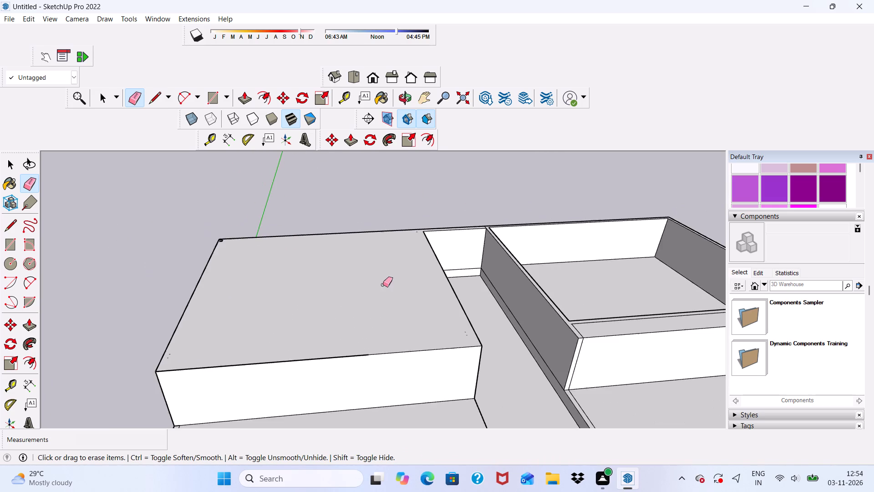
# Erase the small leftover lines at the outer back corner of the first roof block's cover.
pyautogui.scroll(20, 234, 233)
pyautogui.scroll(7, 234, 233)
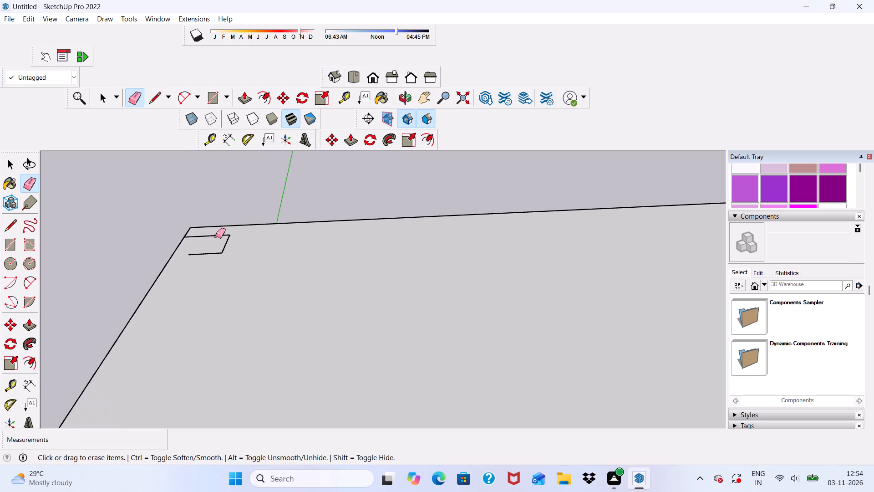
pyautogui.moveTo(215, 235); pyautogui.dragTo(220, 248)
pyautogui.scroll(-5, 222, 245)
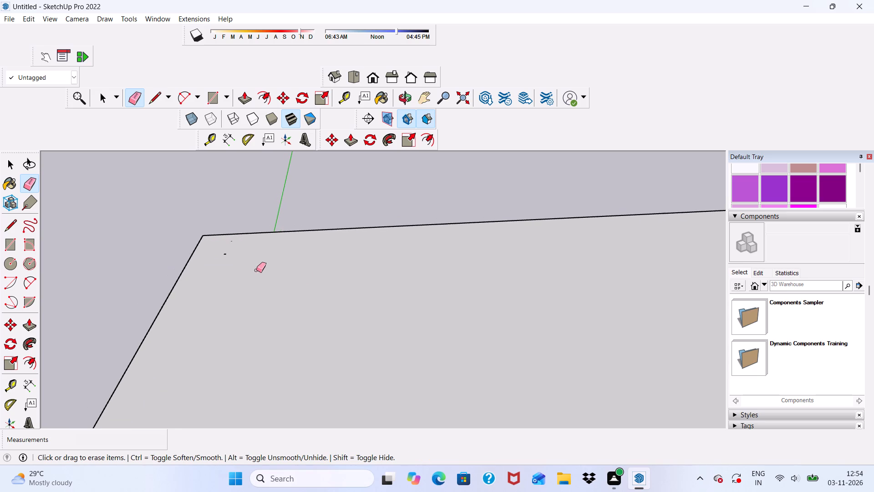
pyautogui.press('space')
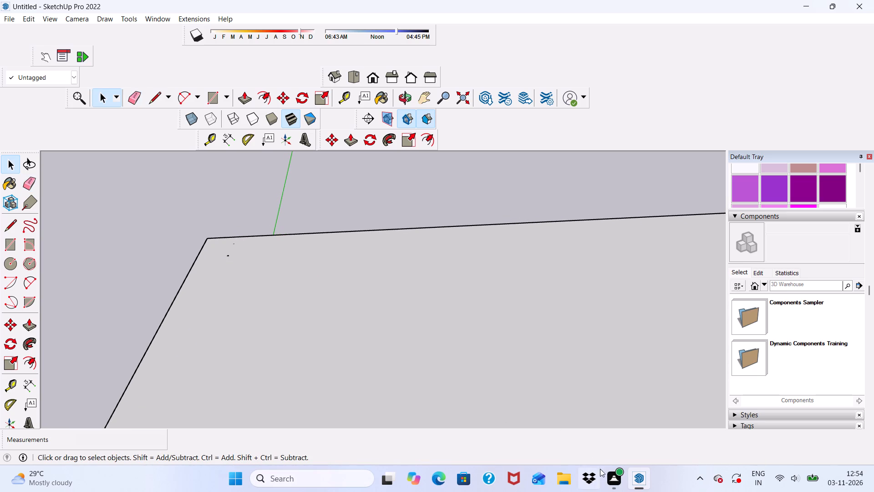